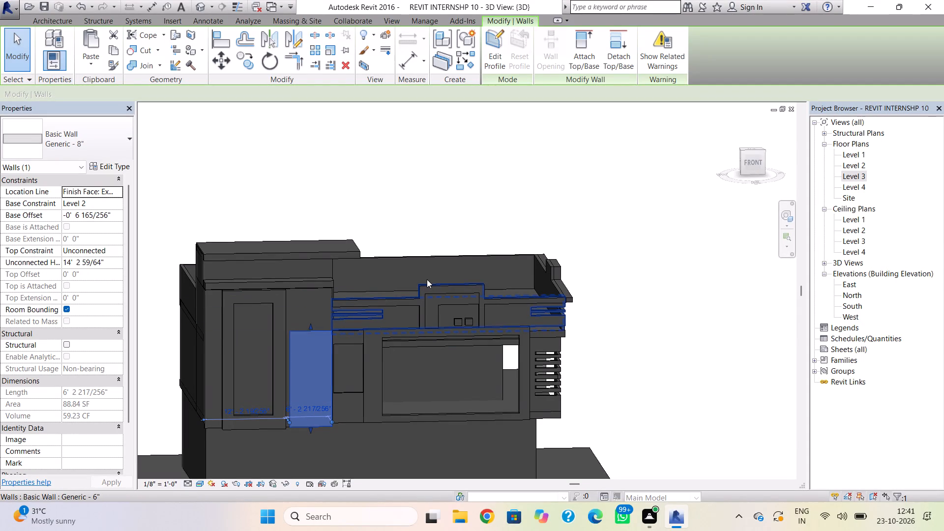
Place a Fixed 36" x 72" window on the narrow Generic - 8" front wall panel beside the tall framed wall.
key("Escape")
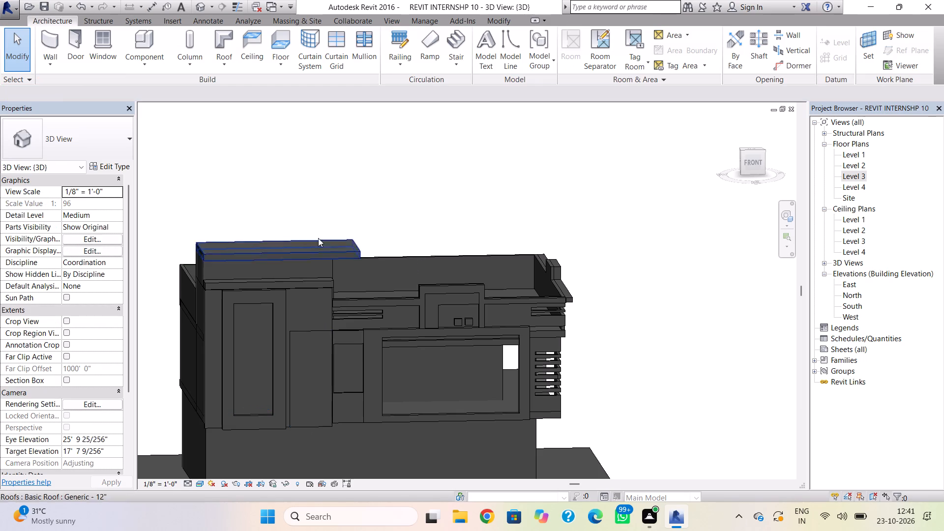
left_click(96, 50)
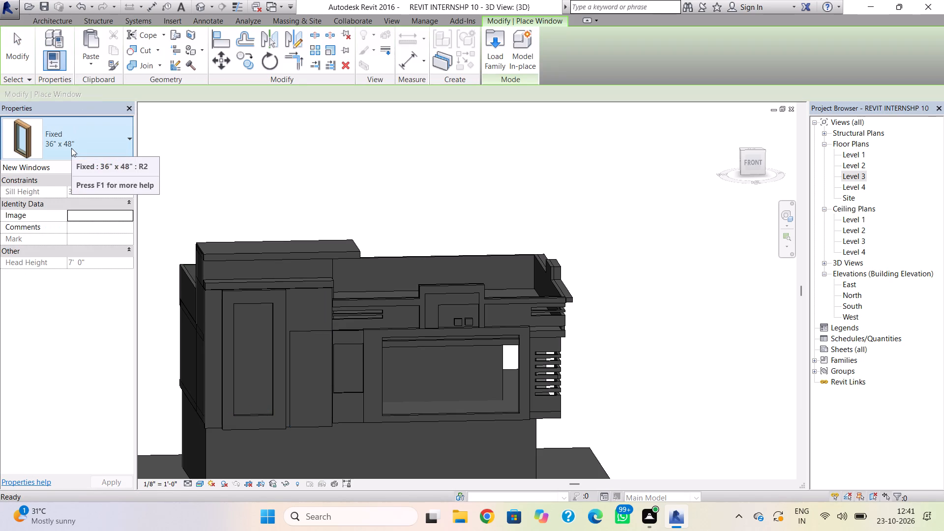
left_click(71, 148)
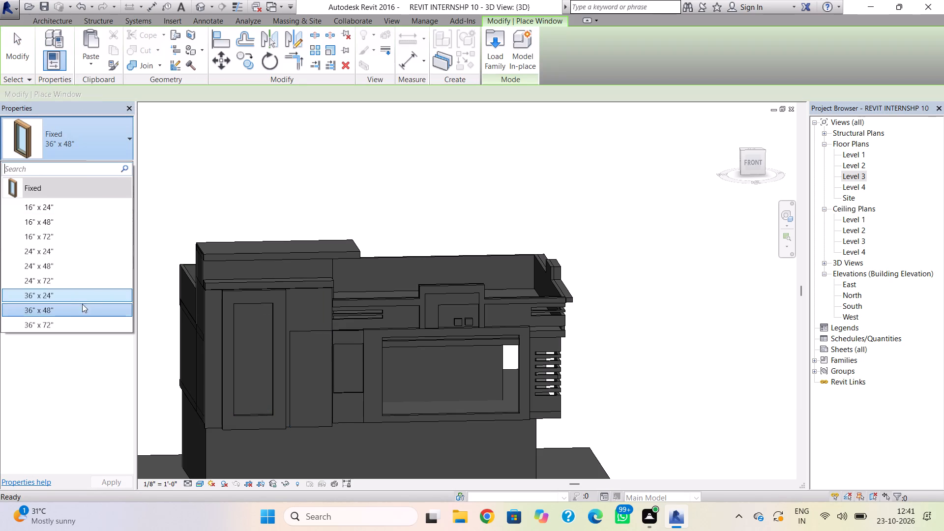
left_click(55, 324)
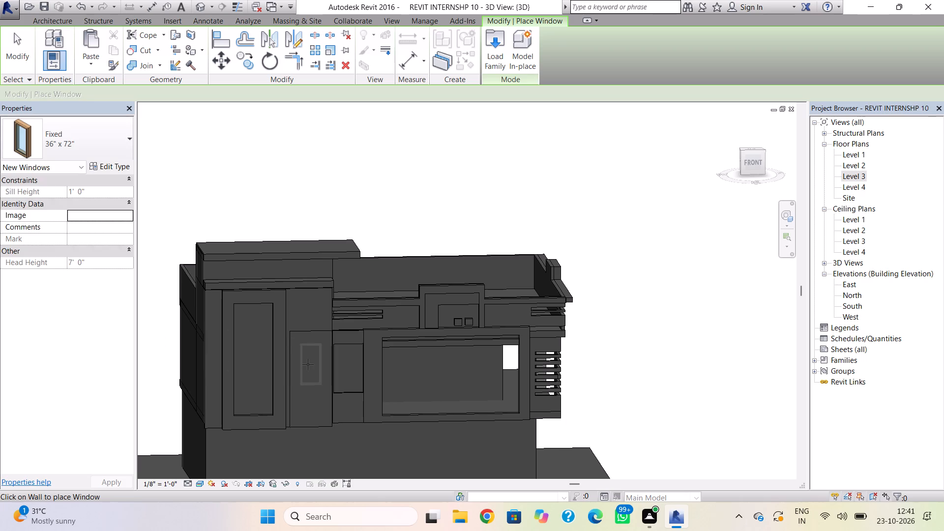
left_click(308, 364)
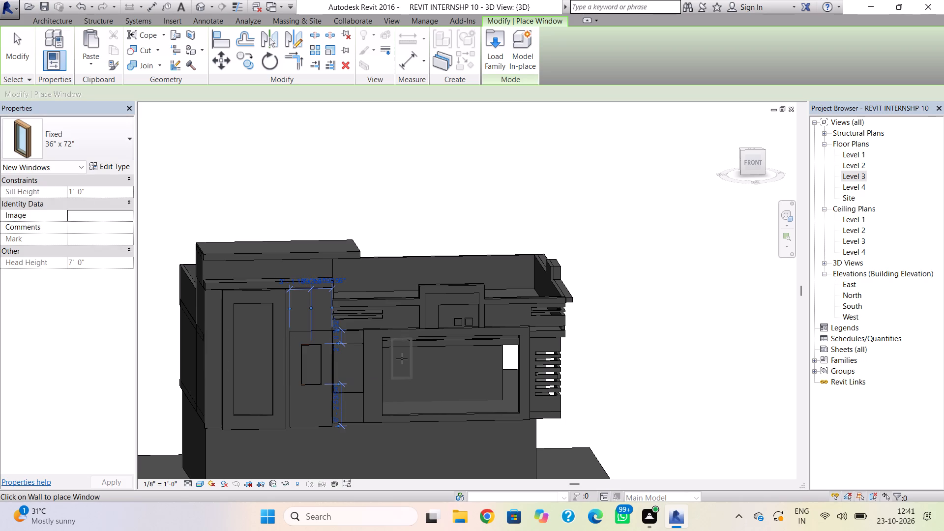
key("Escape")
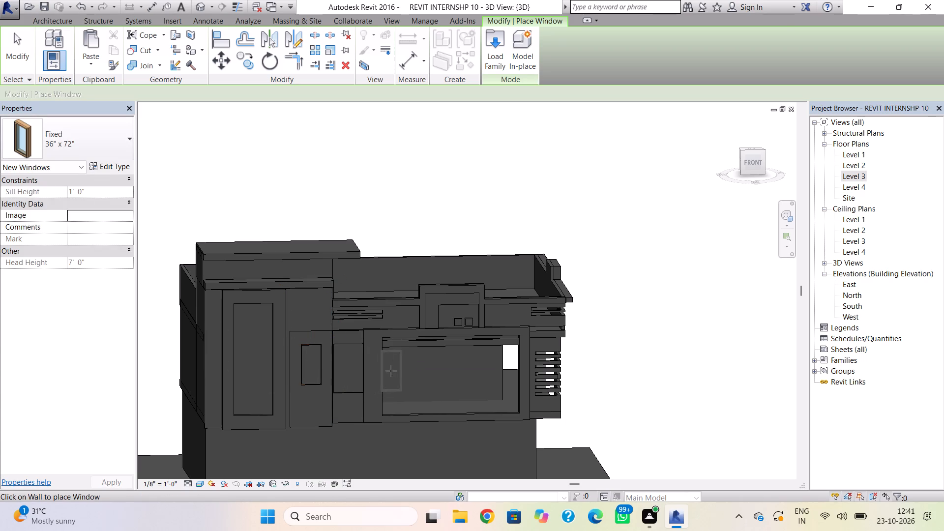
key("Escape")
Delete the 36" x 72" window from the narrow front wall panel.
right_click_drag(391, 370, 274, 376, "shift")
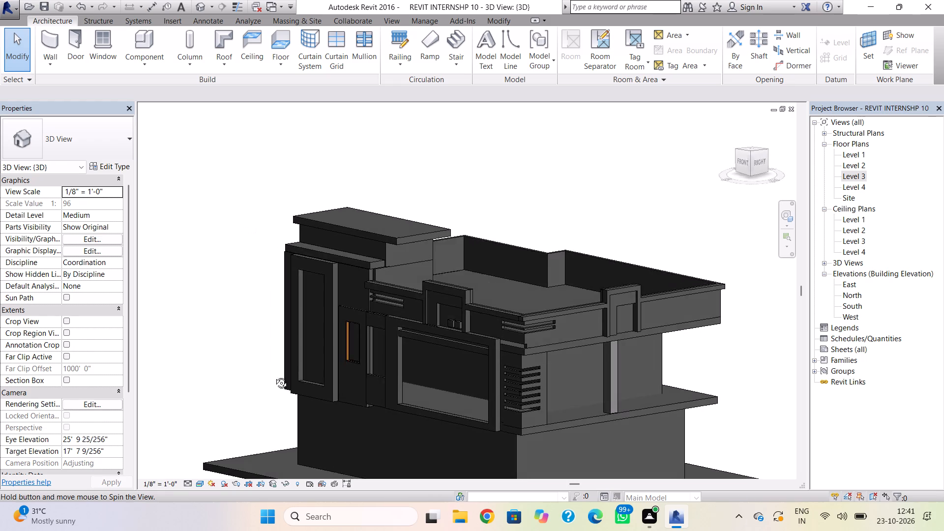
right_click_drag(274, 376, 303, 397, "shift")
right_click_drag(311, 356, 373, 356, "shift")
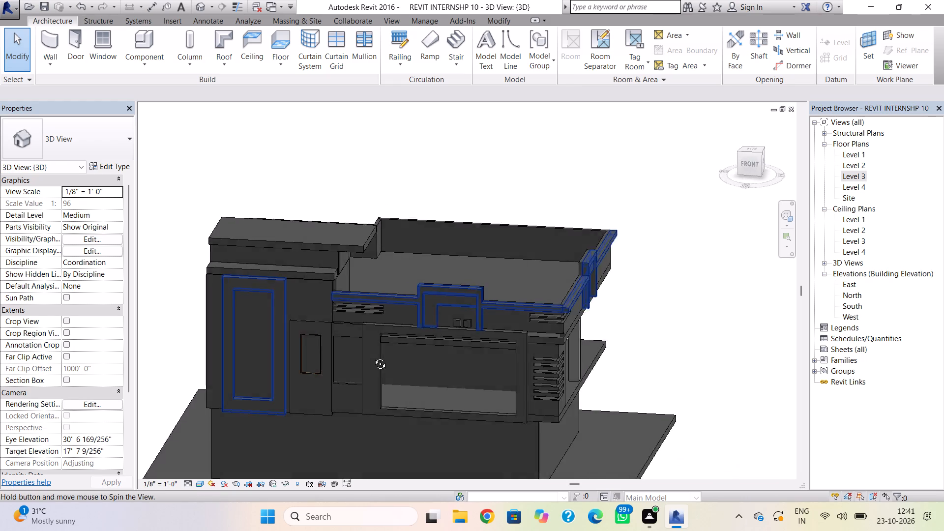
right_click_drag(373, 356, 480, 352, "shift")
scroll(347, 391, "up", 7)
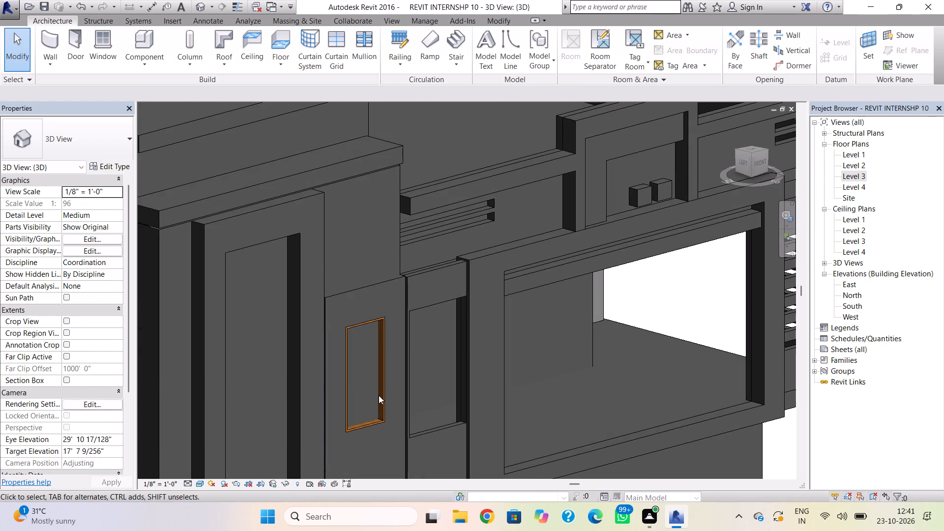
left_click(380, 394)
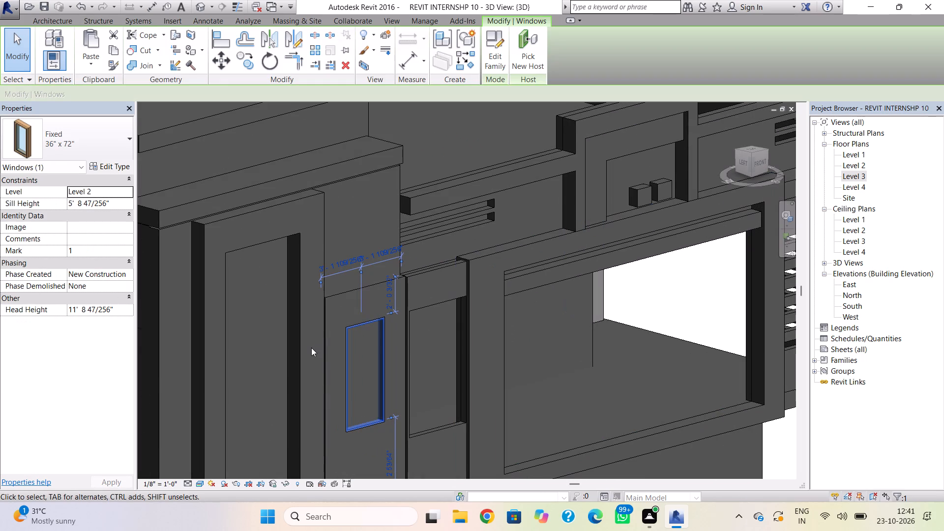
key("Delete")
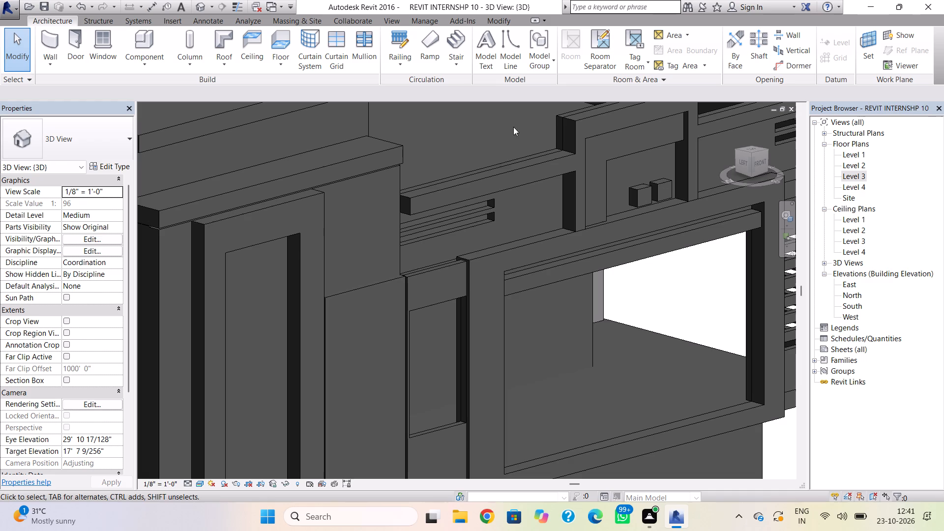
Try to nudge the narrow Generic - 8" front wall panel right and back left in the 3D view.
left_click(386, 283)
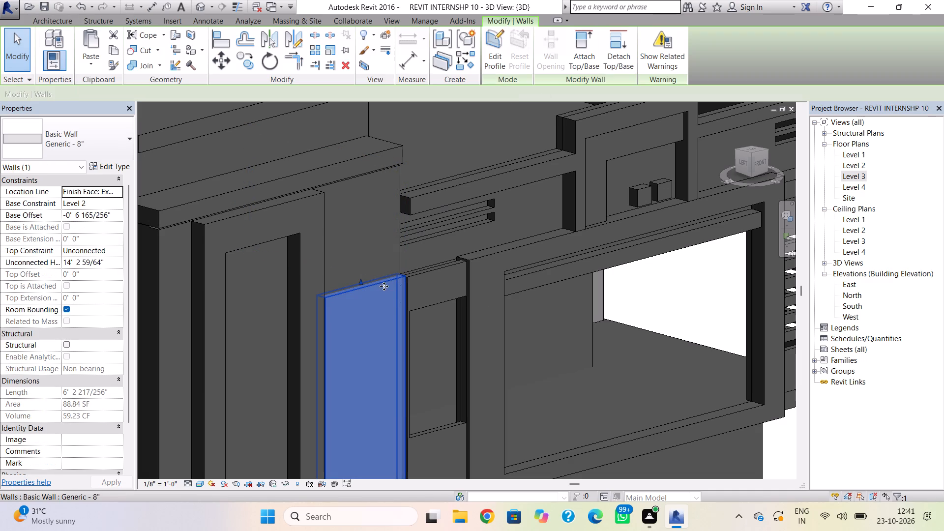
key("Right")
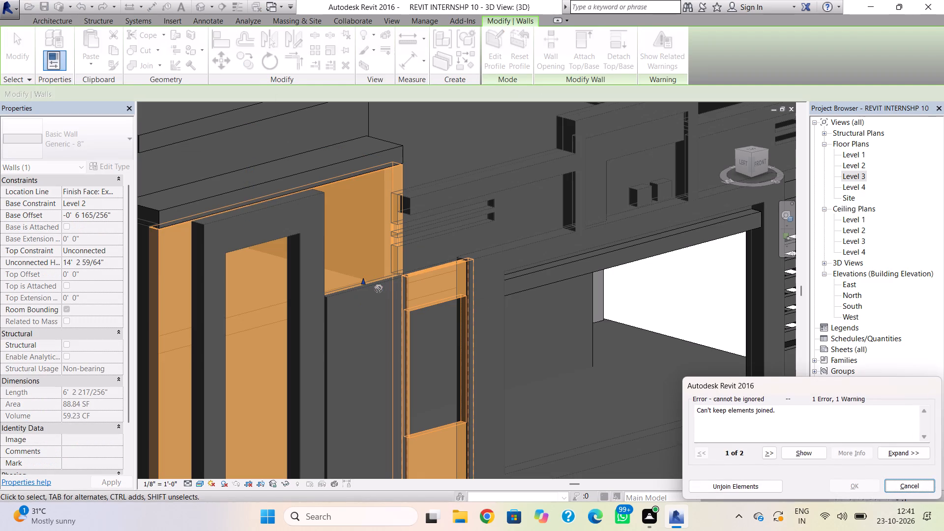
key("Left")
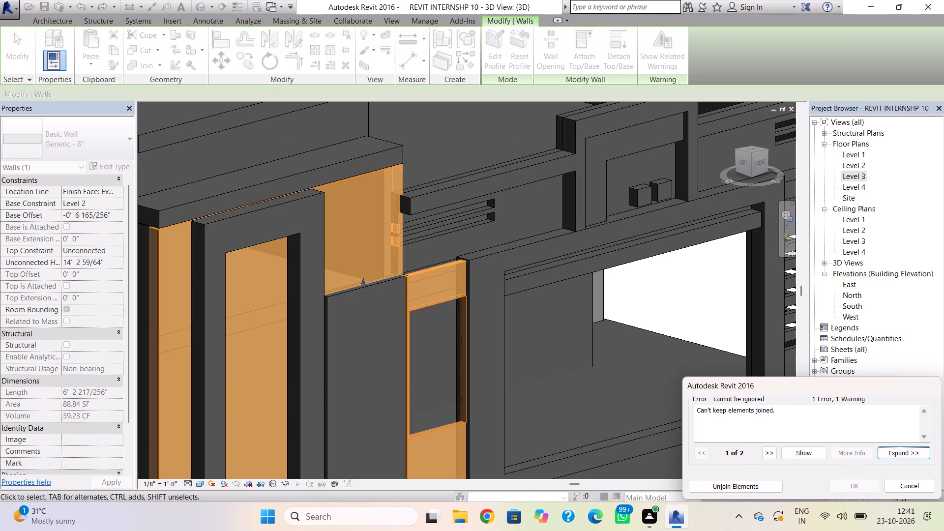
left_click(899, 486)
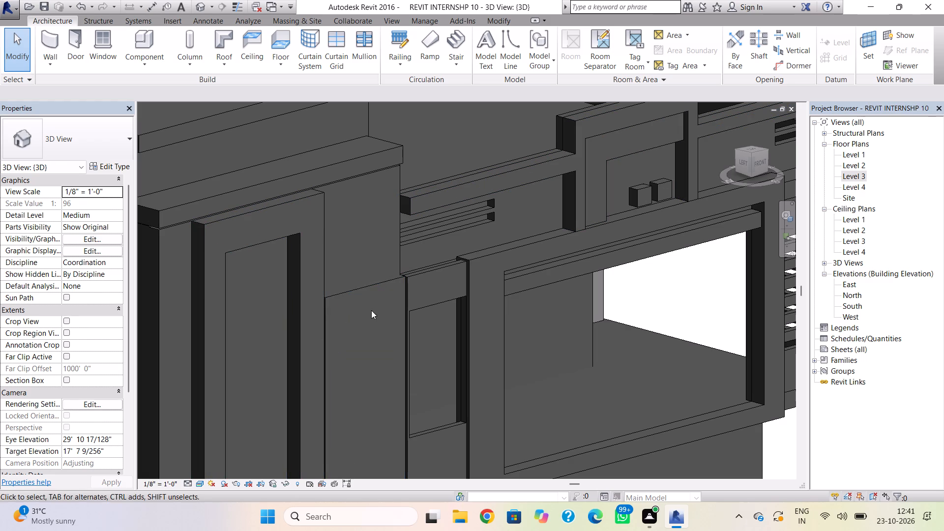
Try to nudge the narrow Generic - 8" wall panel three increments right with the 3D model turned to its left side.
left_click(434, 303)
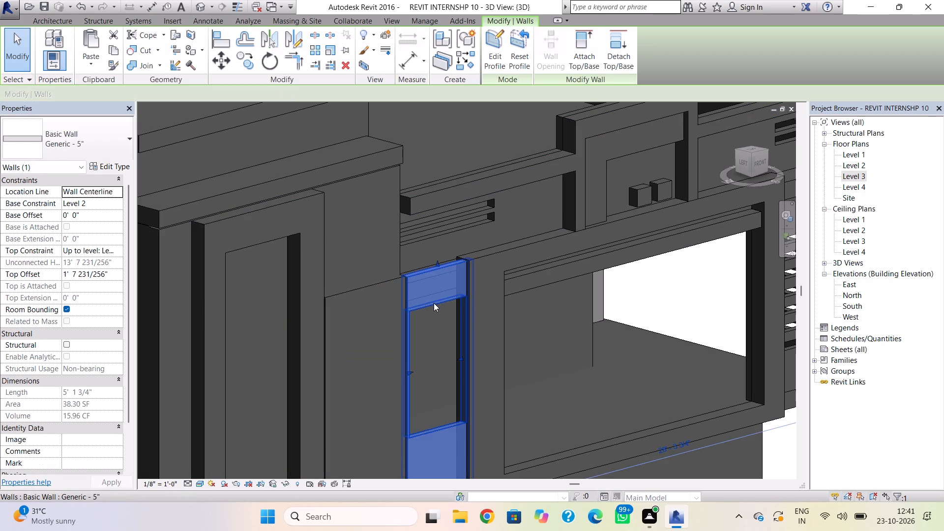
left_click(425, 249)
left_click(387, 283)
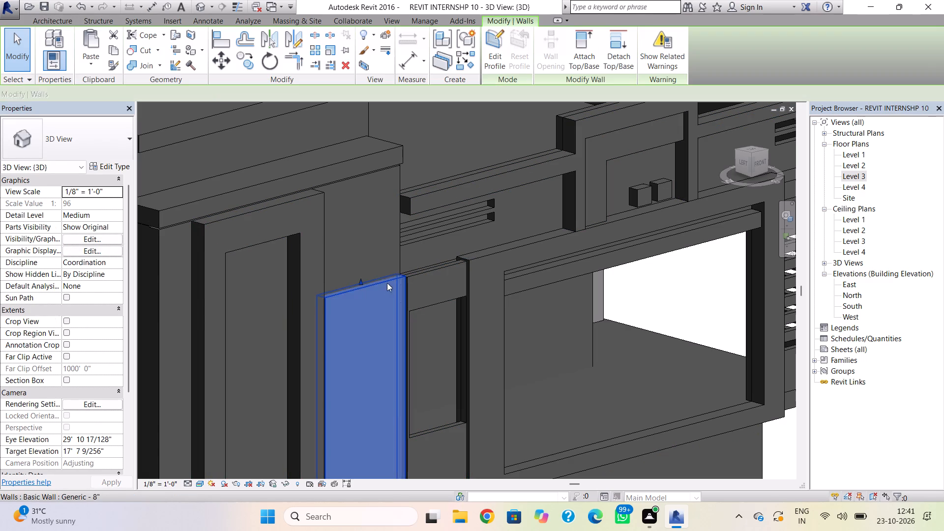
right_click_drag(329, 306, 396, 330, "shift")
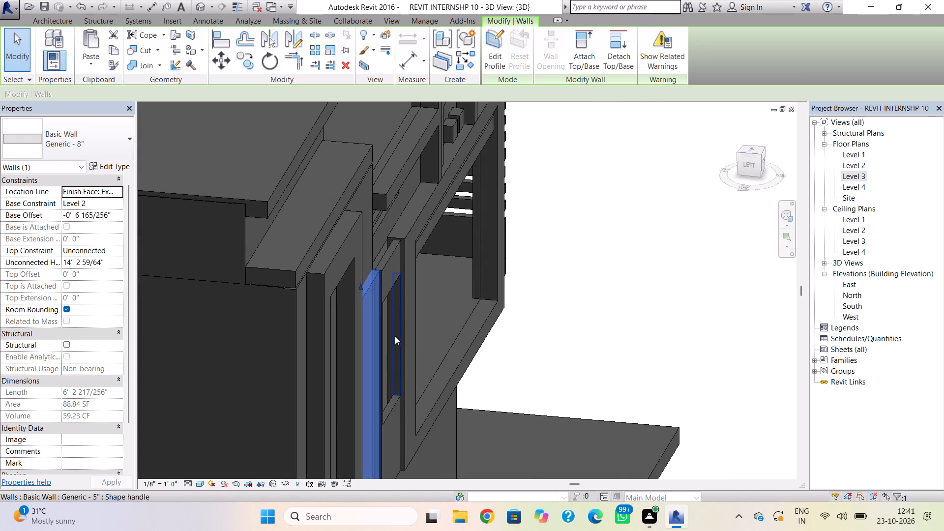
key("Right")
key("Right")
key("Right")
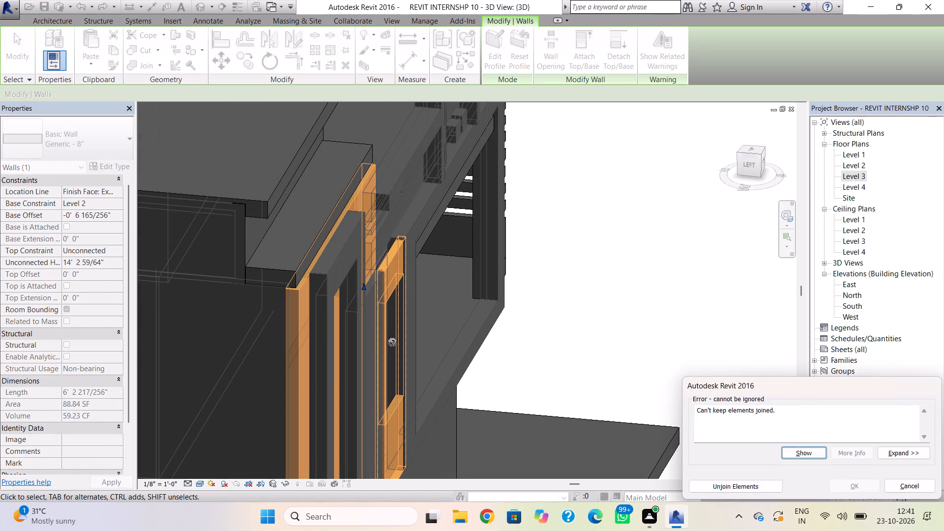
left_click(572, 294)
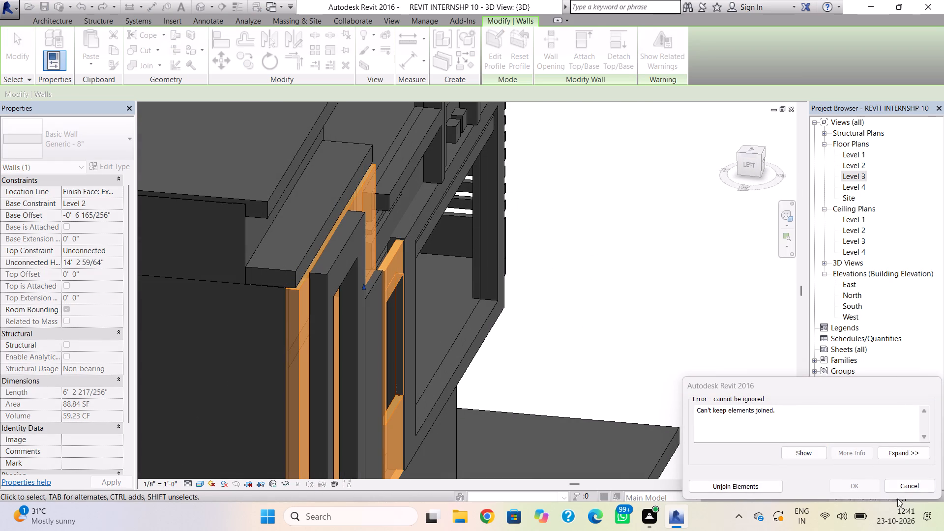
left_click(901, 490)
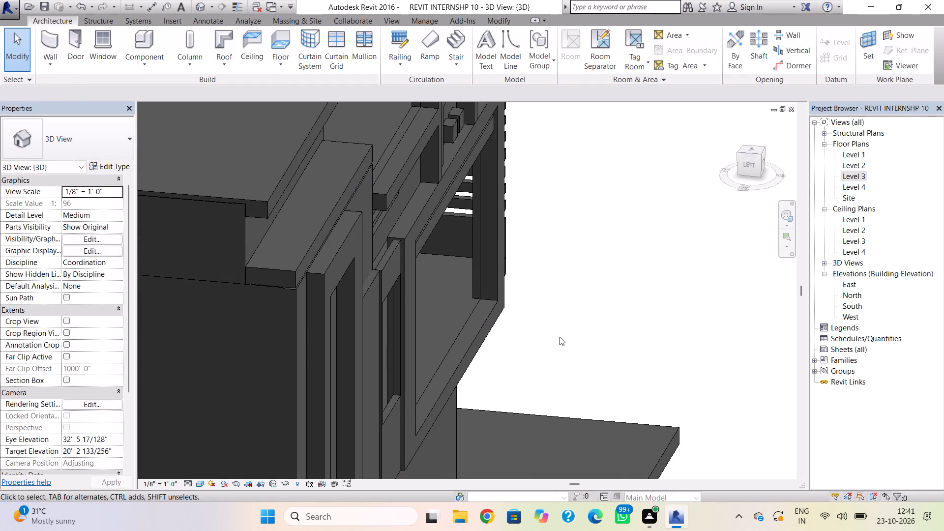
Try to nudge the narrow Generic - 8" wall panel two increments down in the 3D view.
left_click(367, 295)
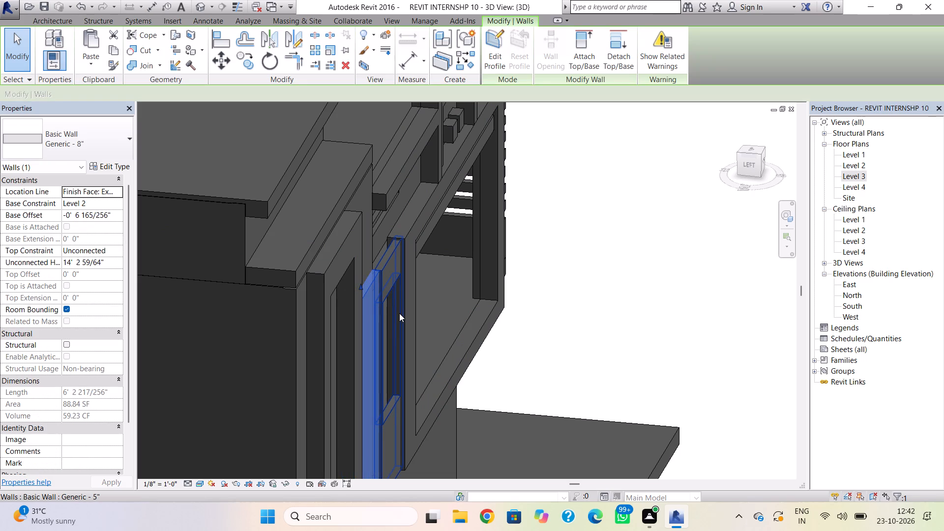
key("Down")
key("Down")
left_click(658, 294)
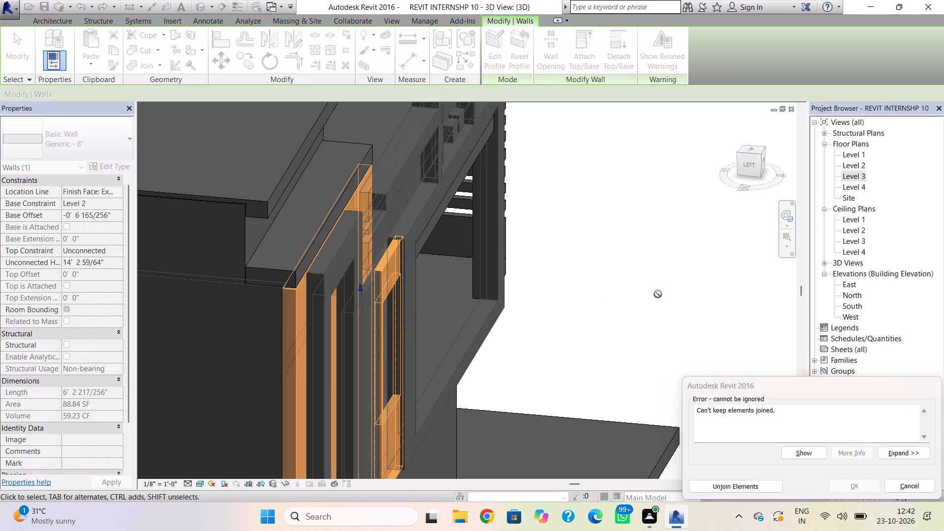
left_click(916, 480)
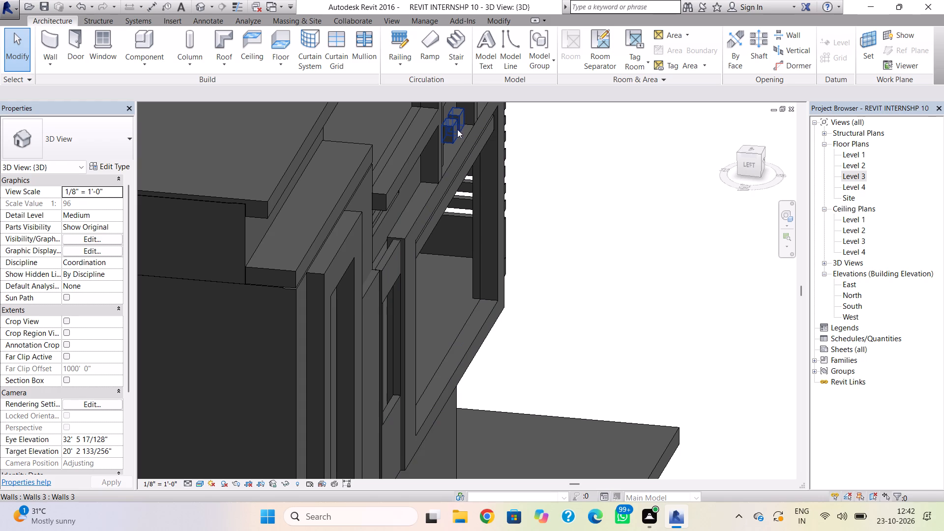
Open the Level 3 floor plan at the front wall junction containing the narrow 8" wall panel.
double_click(855, 172)
scroll(329, 347, "down", 8)
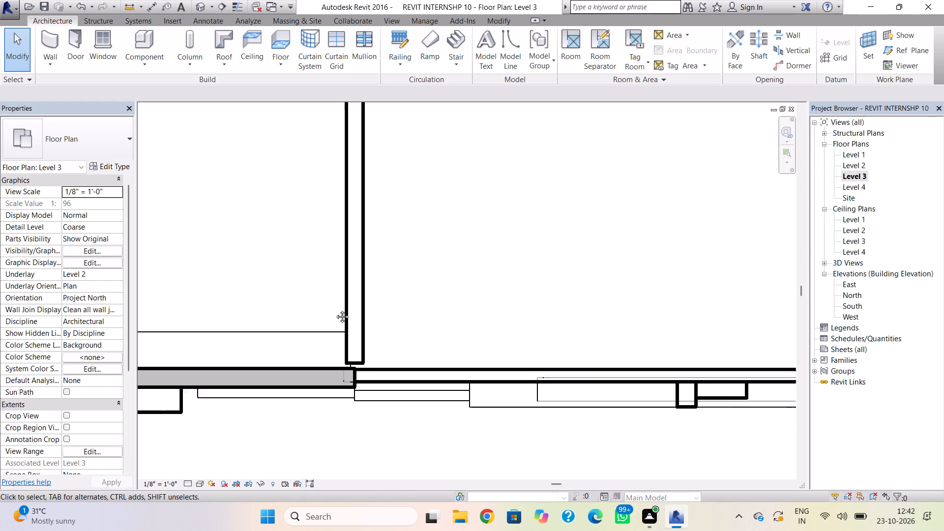
middle_click_drag(335, 313, 387, 233)
scroll(402, 263, "up", 1)
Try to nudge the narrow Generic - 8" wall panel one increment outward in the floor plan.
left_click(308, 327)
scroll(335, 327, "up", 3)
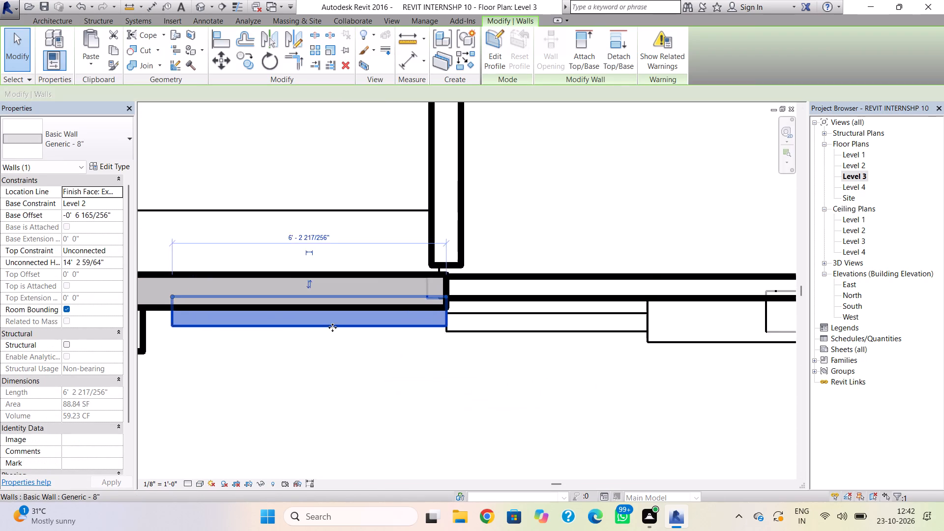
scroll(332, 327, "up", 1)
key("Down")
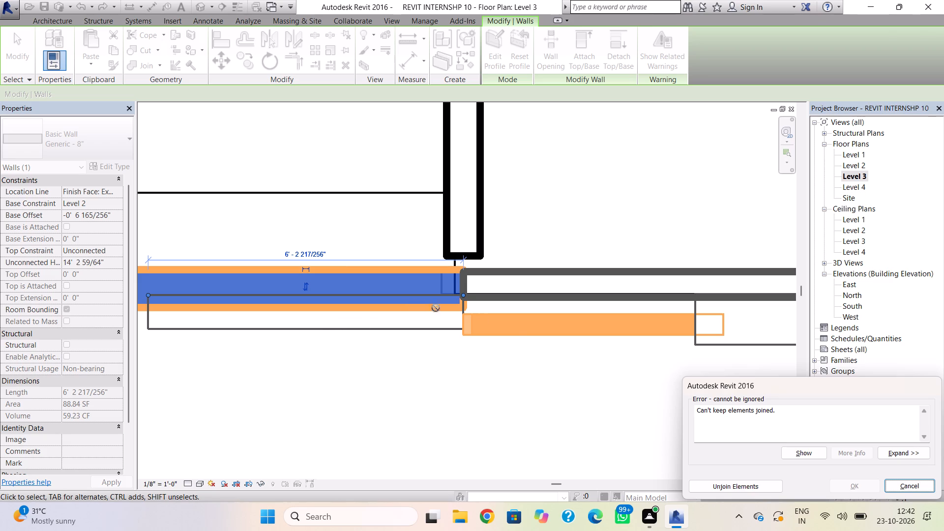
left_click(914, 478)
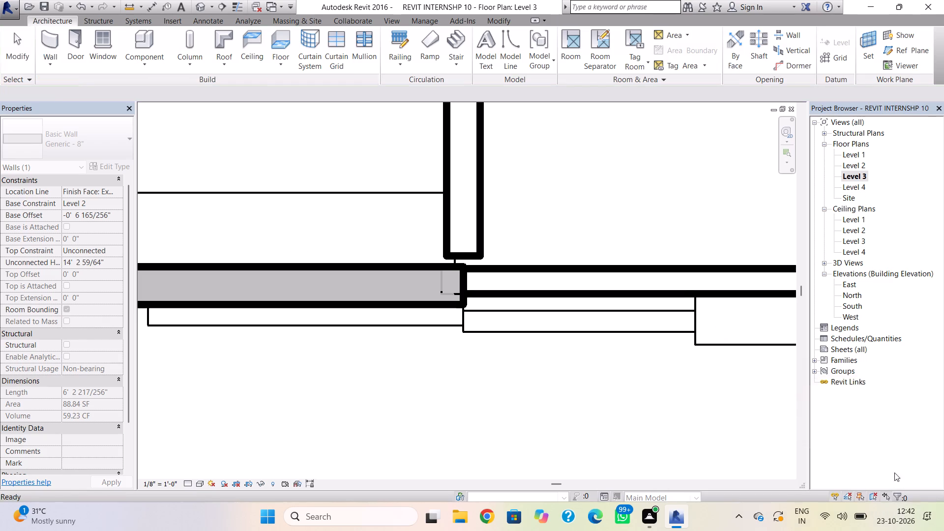
Shift both ends of the narrow Generic - 8" wall outward, flush with the adjoining 5" wall's outer face, keeping it straight and about 6' 3" long.
left_click(392, 327)
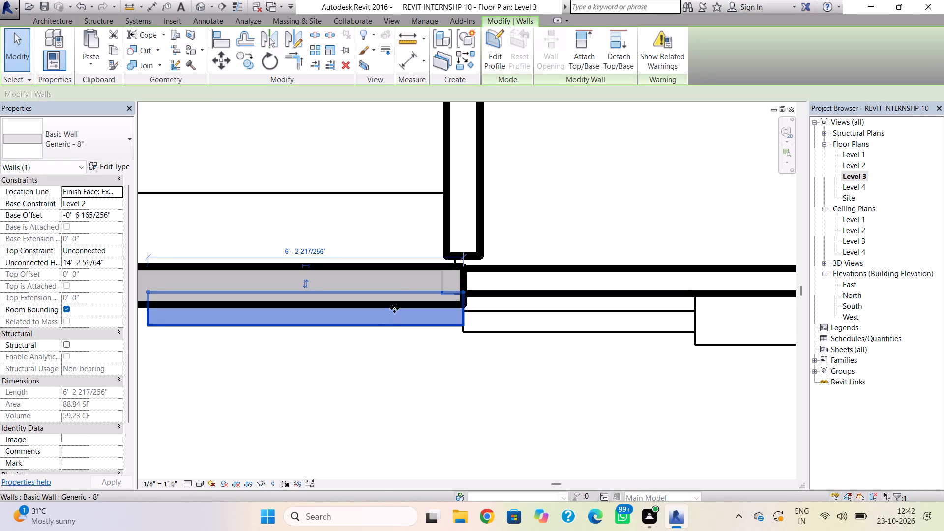
scroll(356, 297, "up", 3)
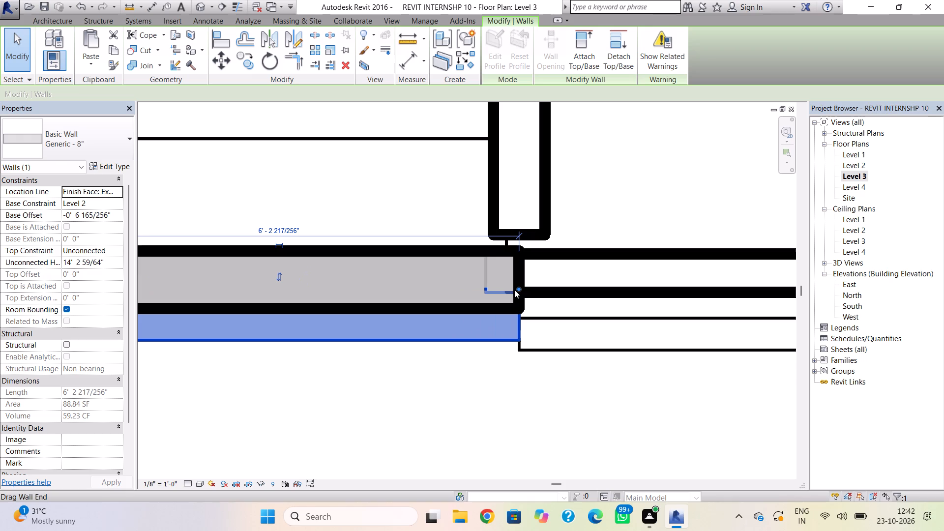
left_click_drag(519, 289, 519, 296)
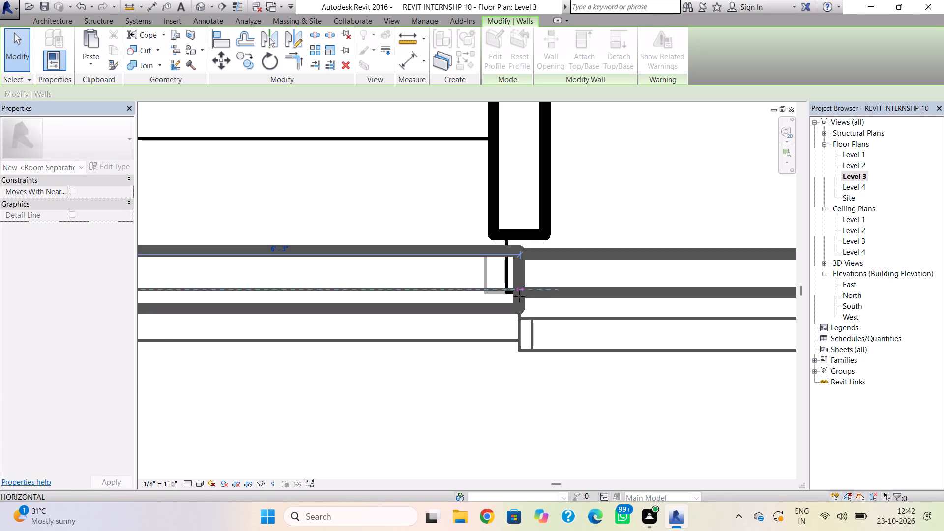
left_click_drag(519, 296, 519, 300)
left_click(415, 414)
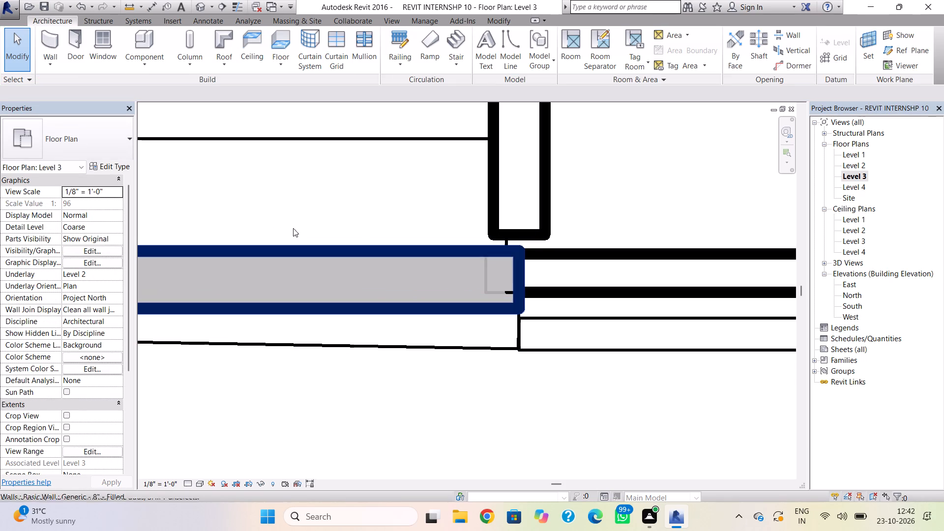
middle_click_drag(294, 318, 449, 269)
scroll(319, 291, "down", 1)
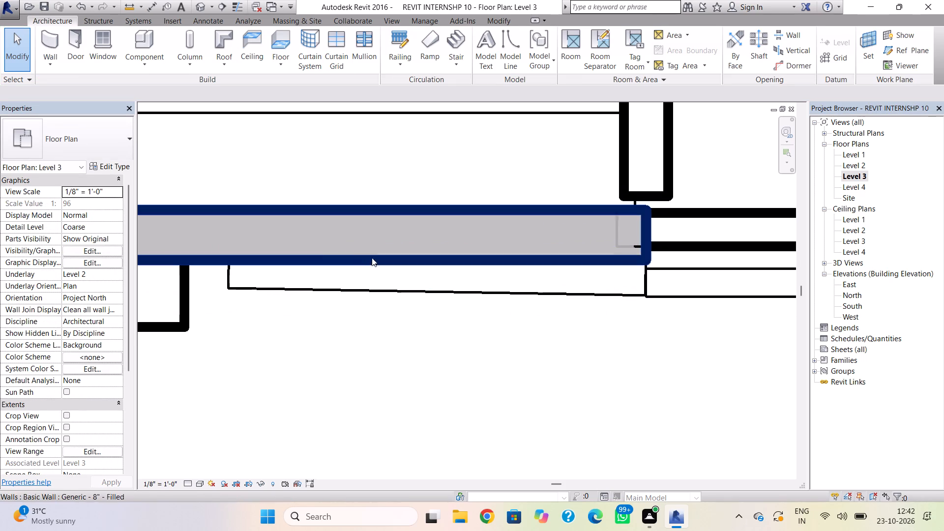
left_click(234, 278)
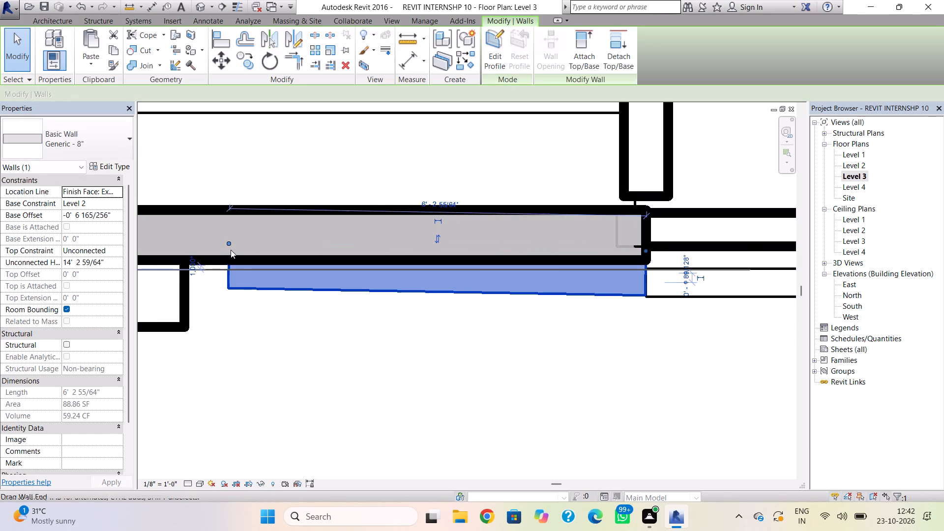
left_click_drag(229, 243, 229, 251)
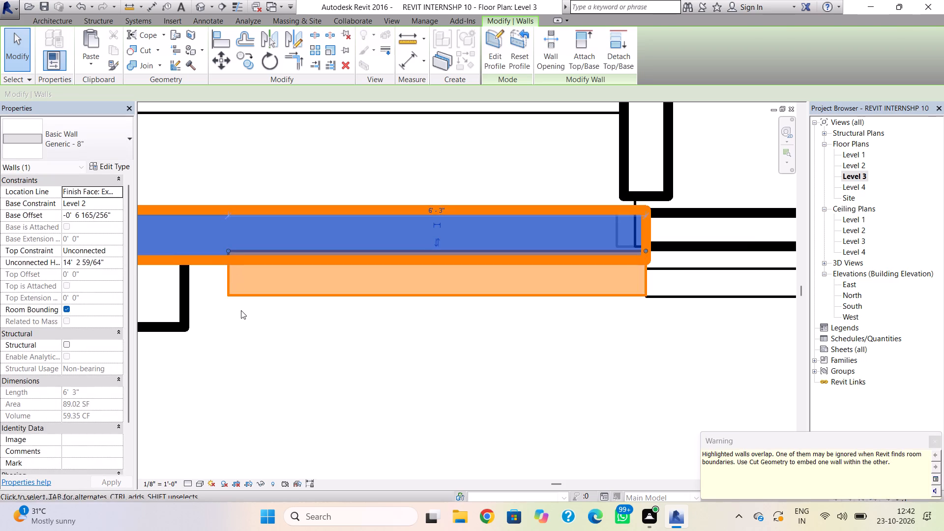
Return to the 3D view and load the Casement with Trim window family from the US Imperial Windows folder.
left_click(241, 316)
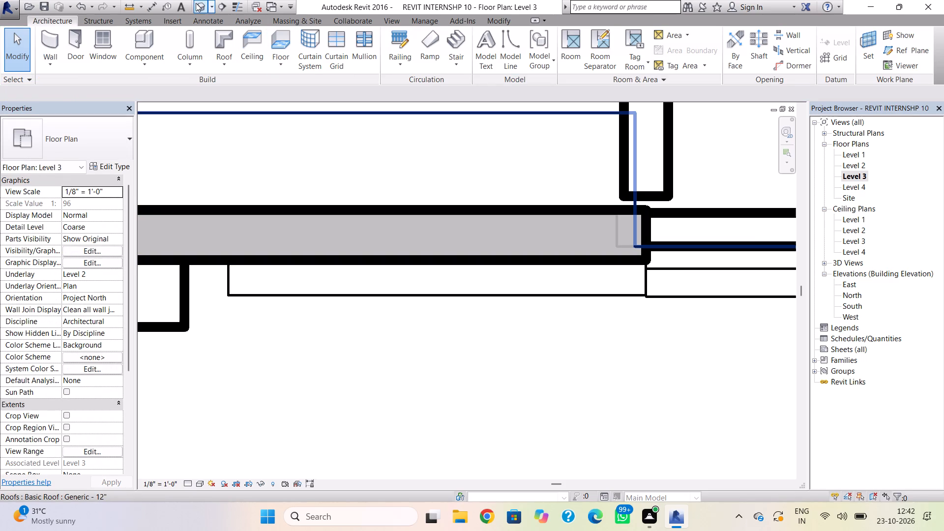
left_click(196, 3)
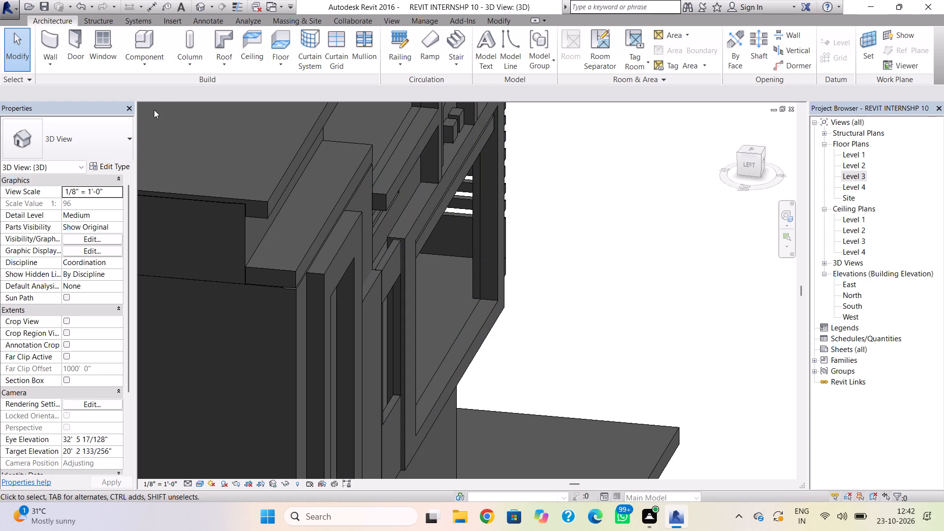
left_click(97, 50)
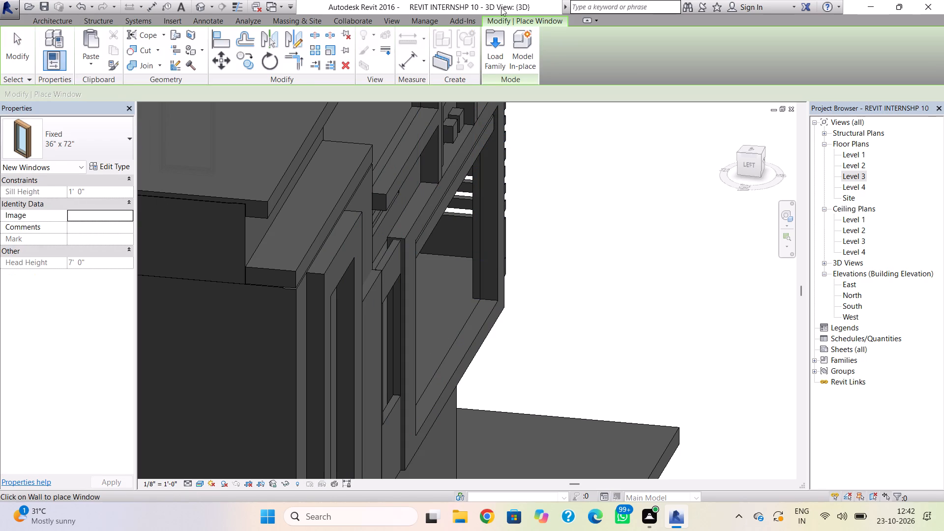
left_click(501, 50)
scroll(502, 270, "down", 2)
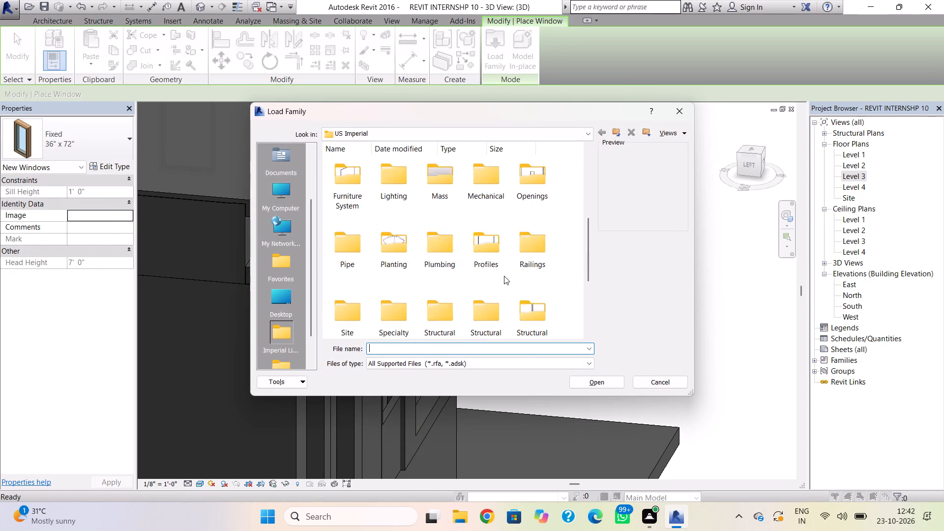
scroll(504, 276, "down", 2)
double_click(460, 317)
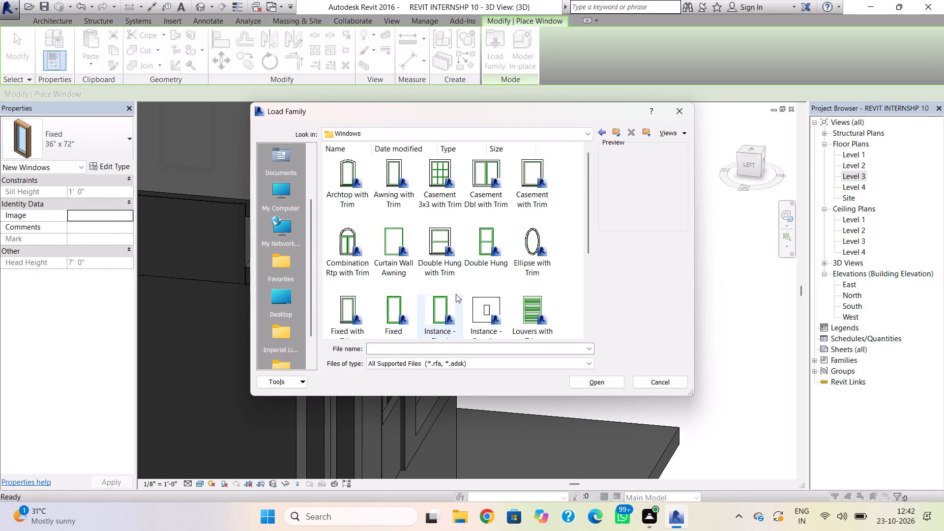
scroll(455, 291, "down", 1)
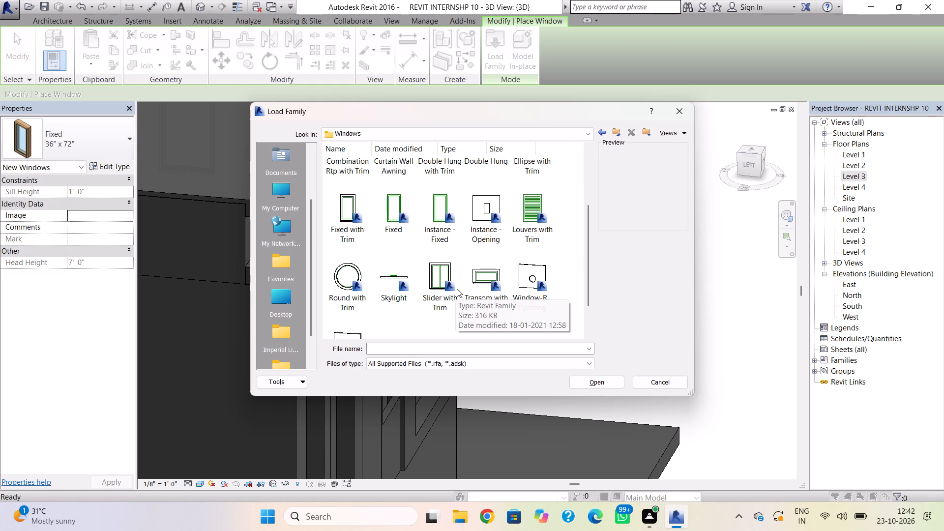
scroll(370, 280, "down", 1)
scroll(370, 287, "up", 2)
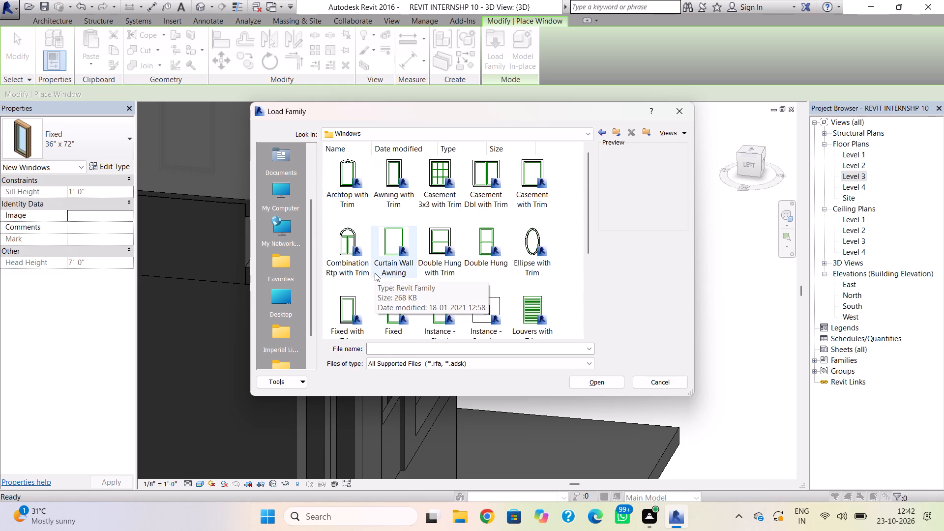
left_click(520, 180)
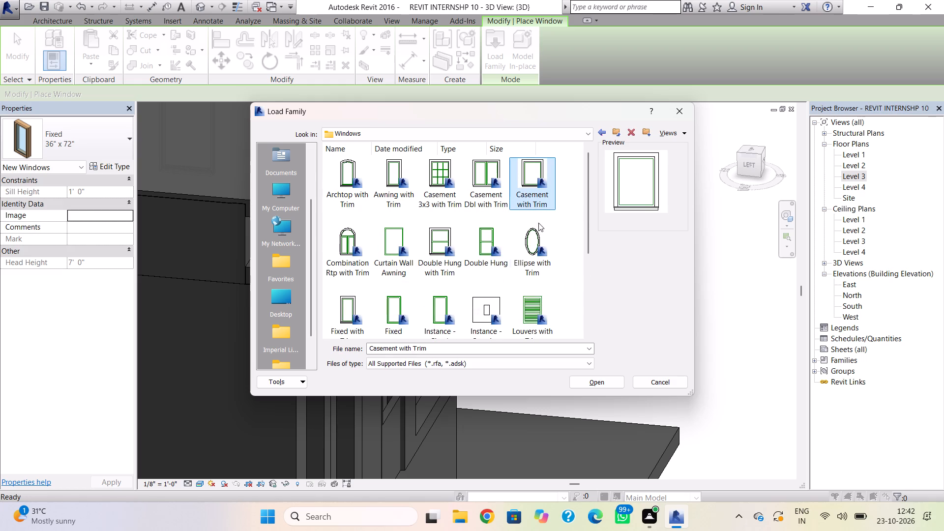
left_click(601, 379)
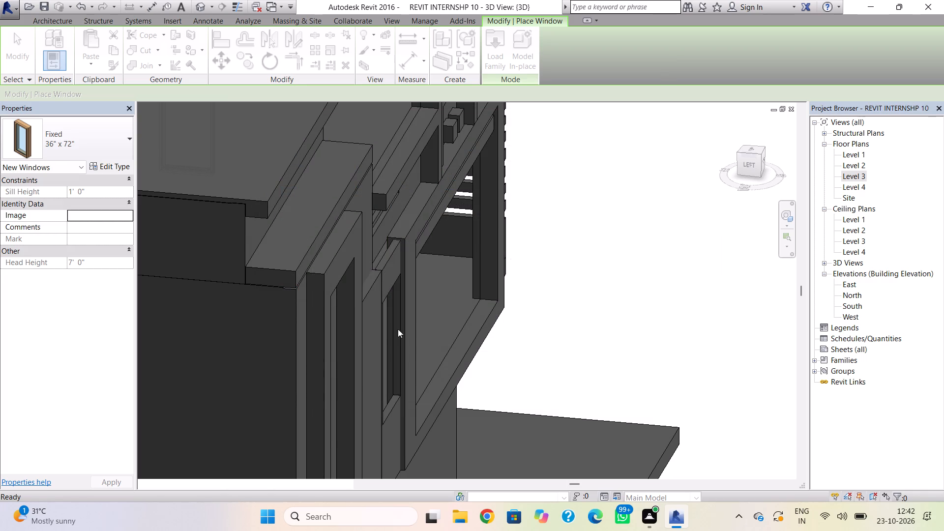
Place one 36" x 48" Casement with Trim window in the narrow Generic - 8" wall panel on the front facade.
right_click_drag(571, 326, 501, 327, "shift")
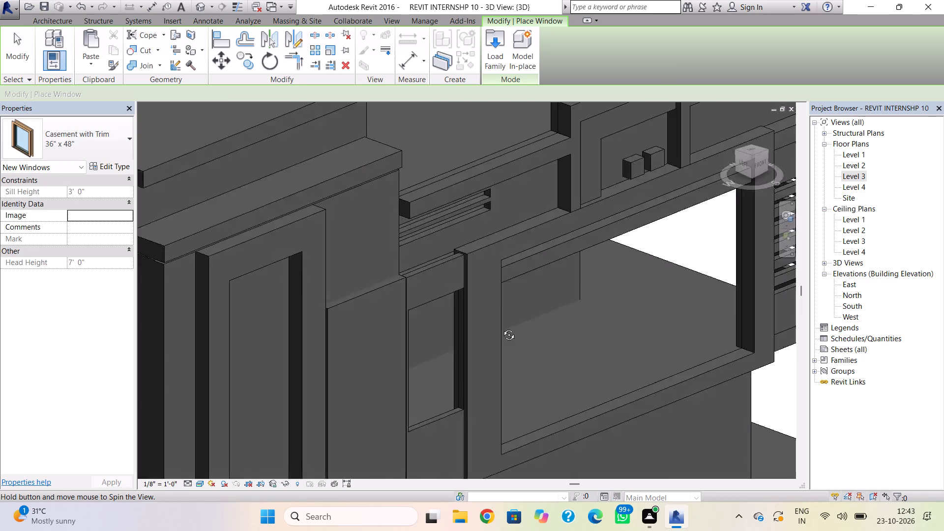
right_click_drag(501, 327, 403, 329, "shift")
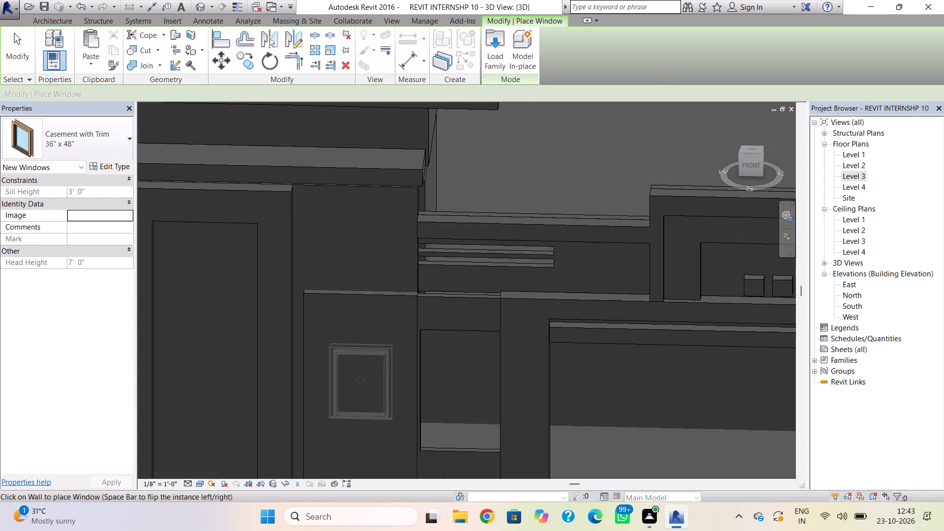
left_click(360, 380)
key("Escape")
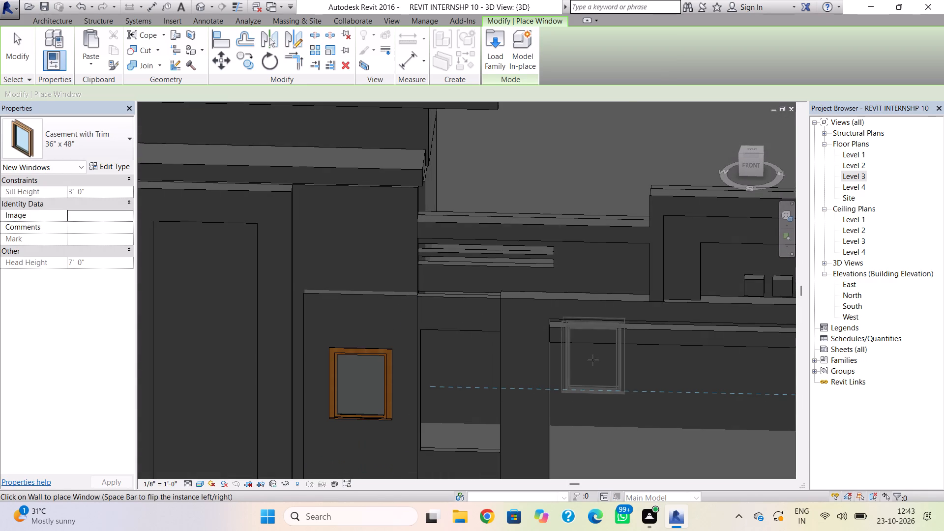
scroll(436, 399, "down", 2)
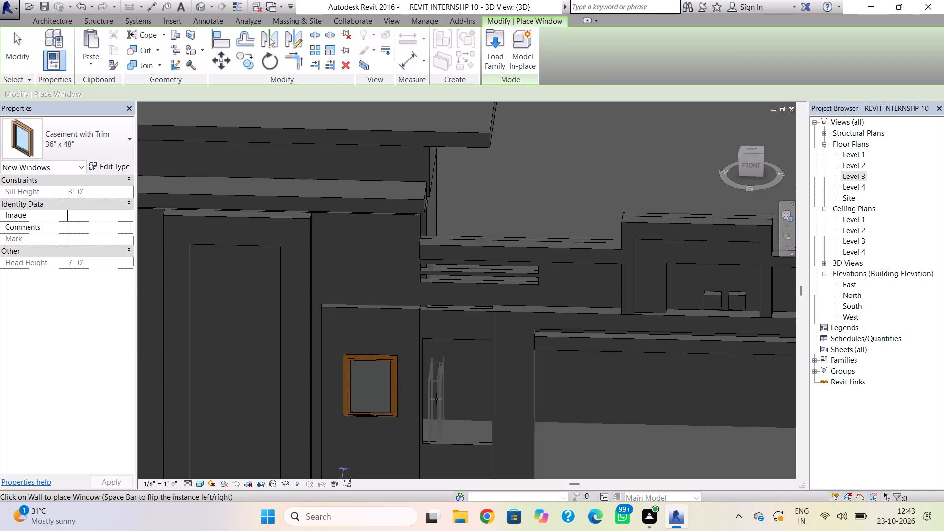
middle_click_drag(446, 363, 475, 272)
key("Escape")
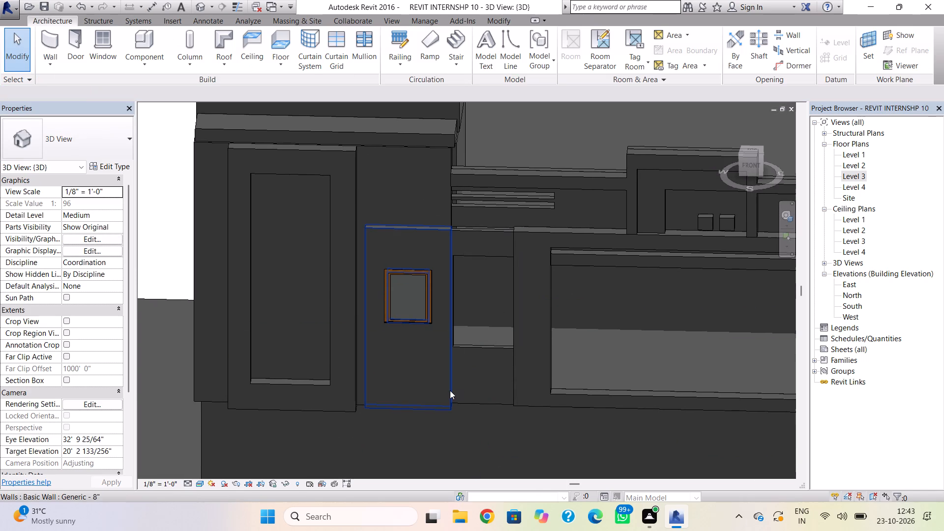
Raise the narrow Generic - 8" wall's bottom edge to a base offset of about 1' 2 7/8", leaving its top in place.
left_click(437, 413)
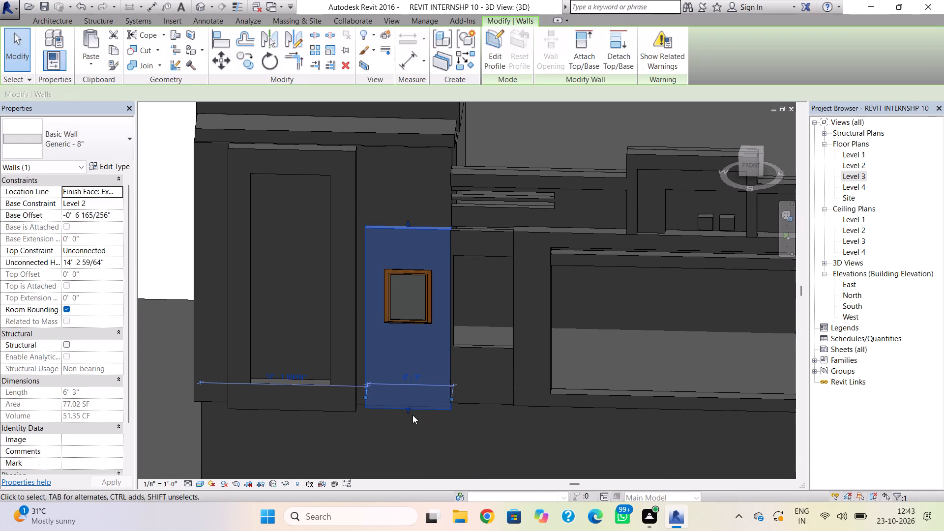
left_click_drag(409, 409, 413, 383)
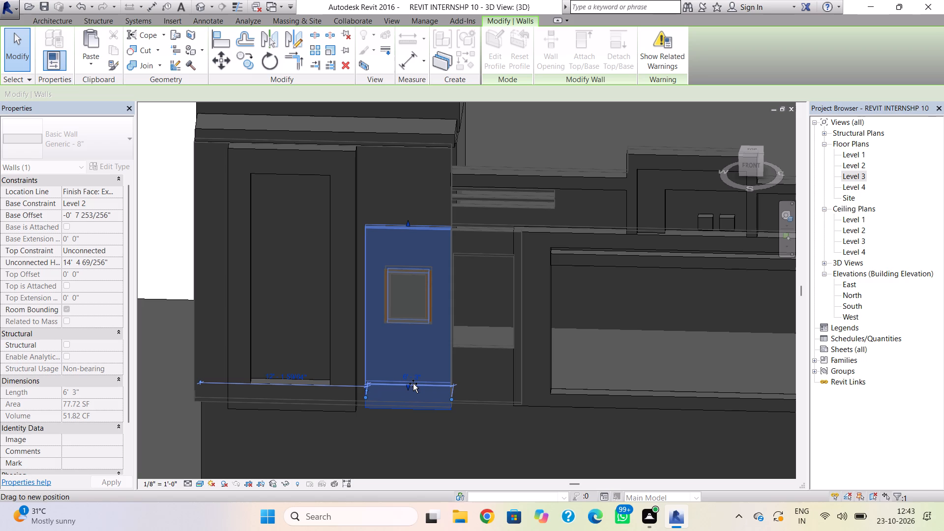
left_click_drag(413, 383, 413, 384)
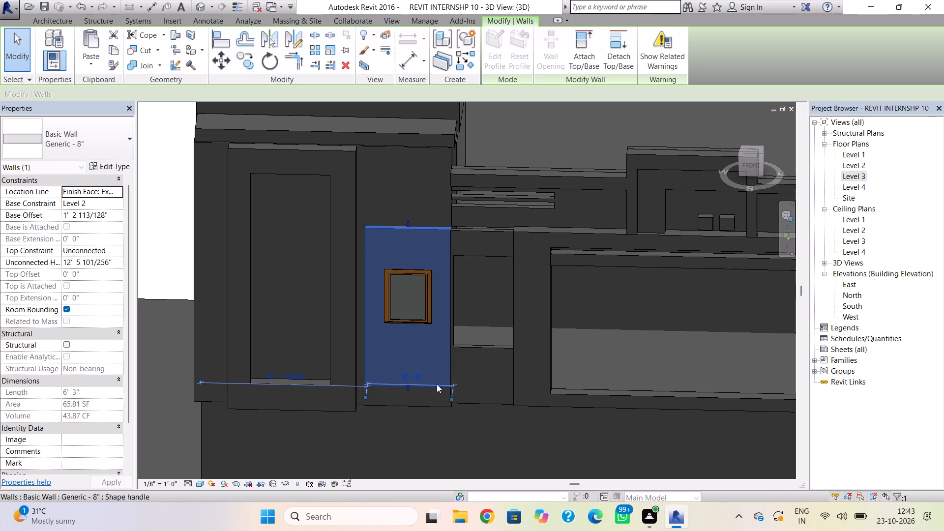
key("Escape")
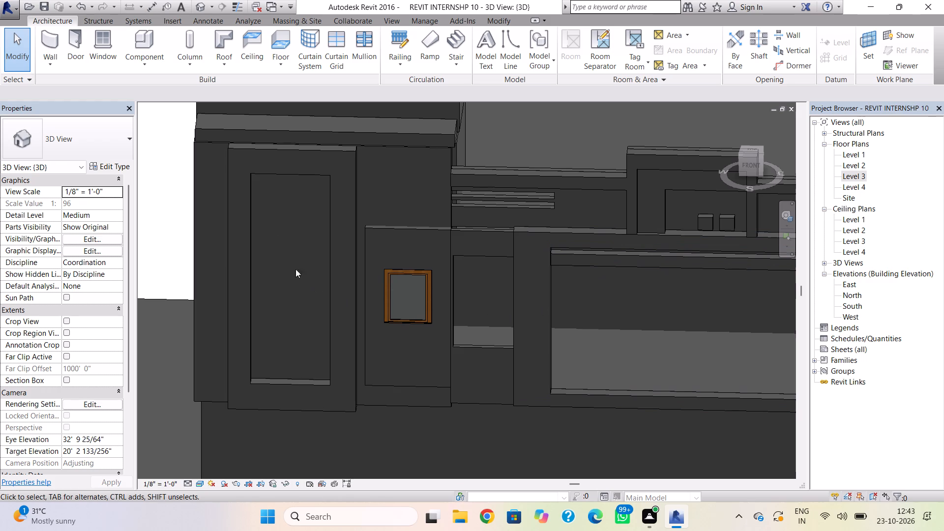
Start an in-place model component in the Walls category, accepting the default name.
left_click(161, 67)
left_click(180, 114)
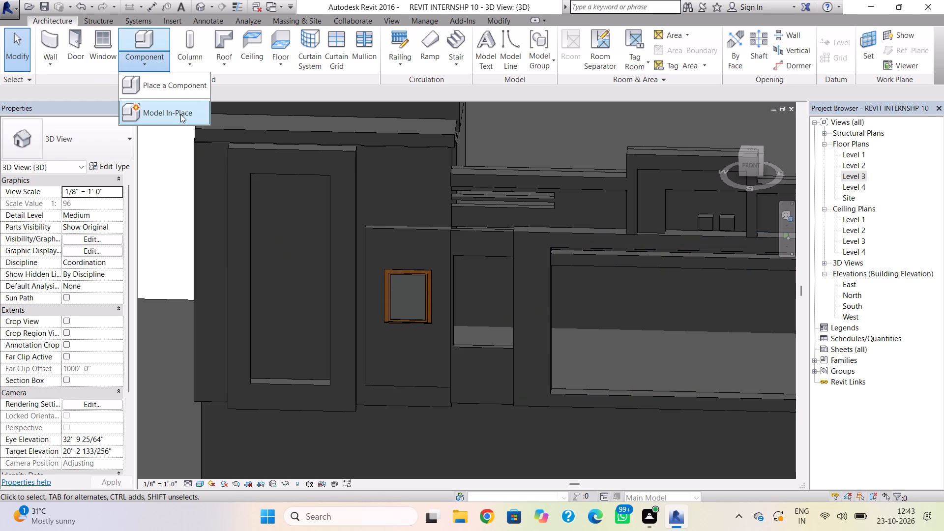
left_click_drag(551, 182, 556, 289)
left_click(419, 254)
left_click(412, 256)
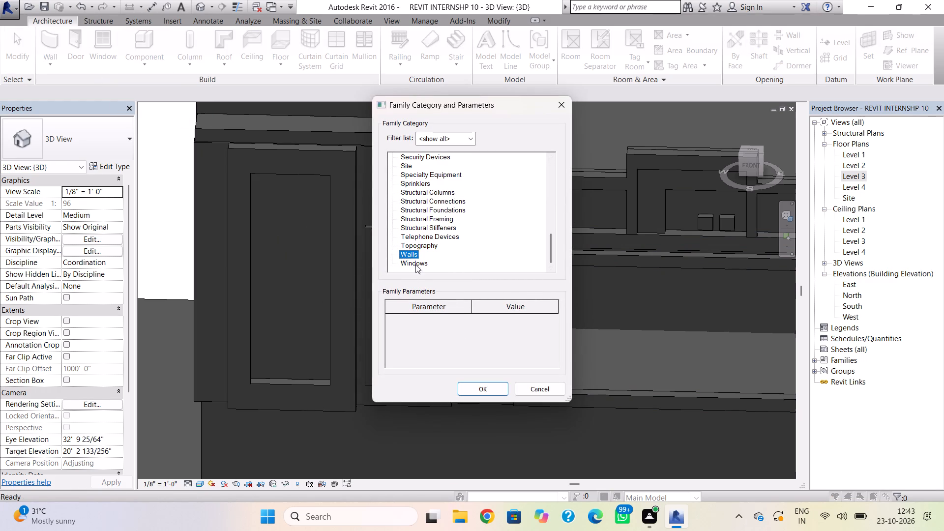
left_click(494, 389)
left_click(483, 279)
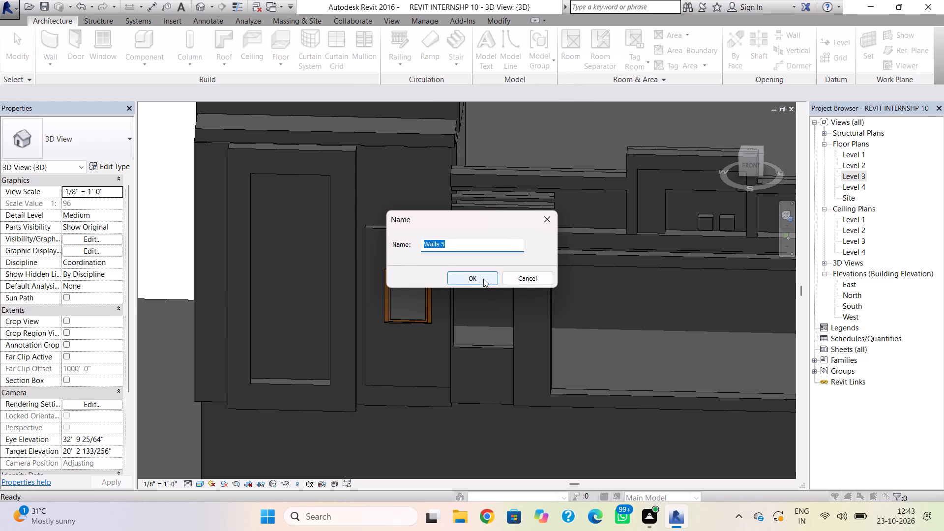
In the front view, set the work plane to the wall face below the small opening beside the windowed panel.
left_click(744, 161)
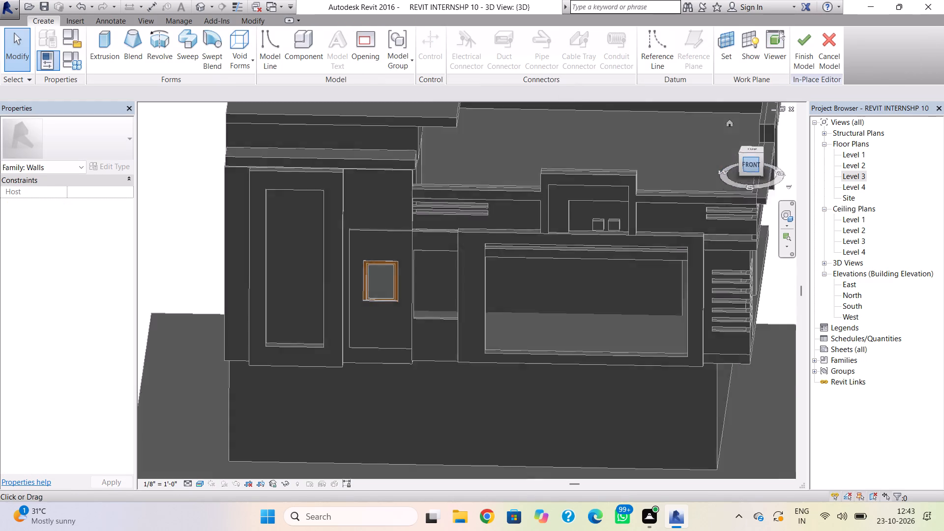
scroll(463, 276, "up", 9)
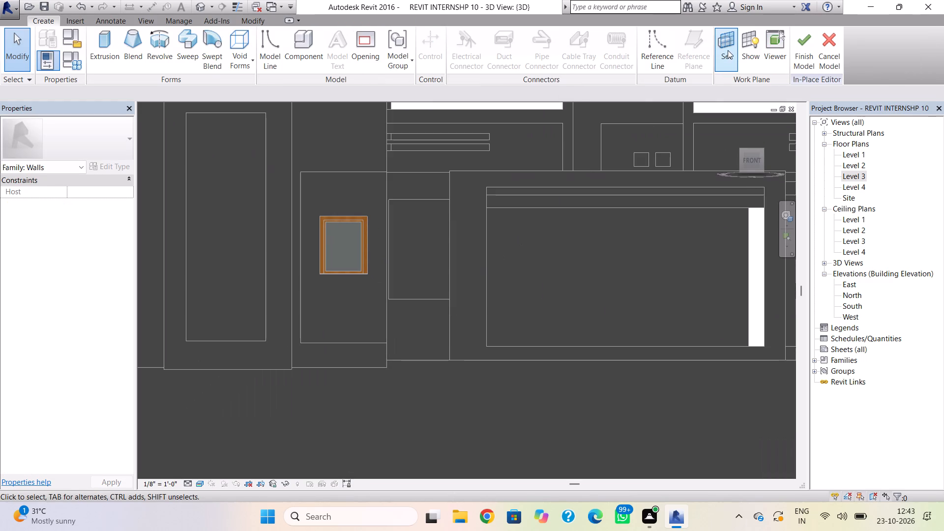
left_click(729, 47)
left_click(441, 278)
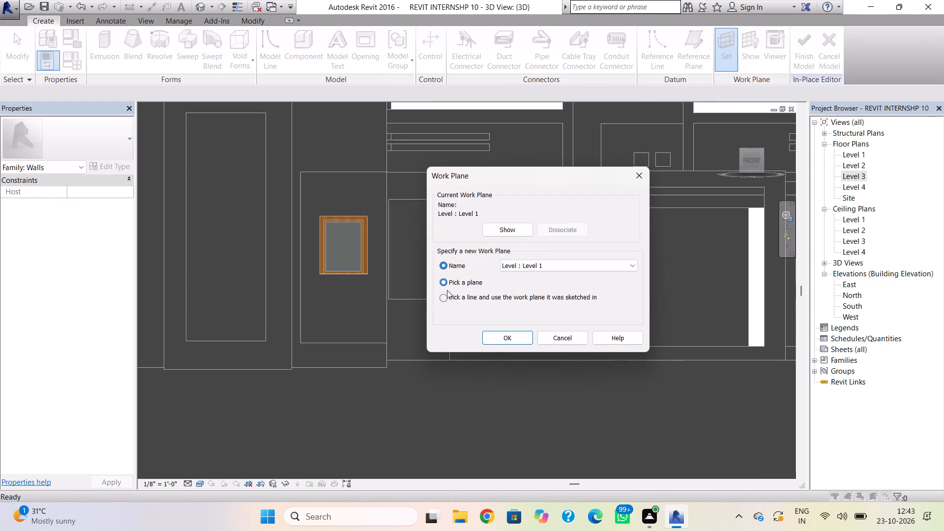
left_click(488, 335)
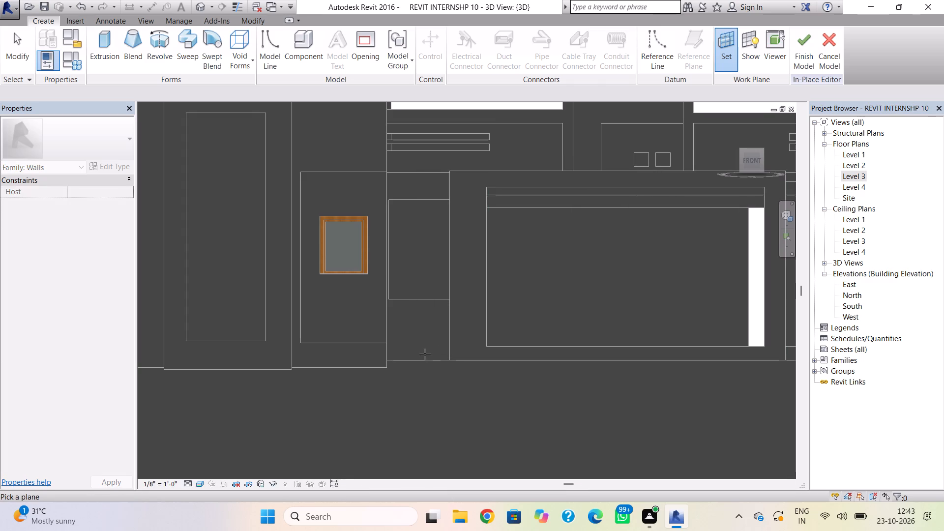
left_click(417, 304)
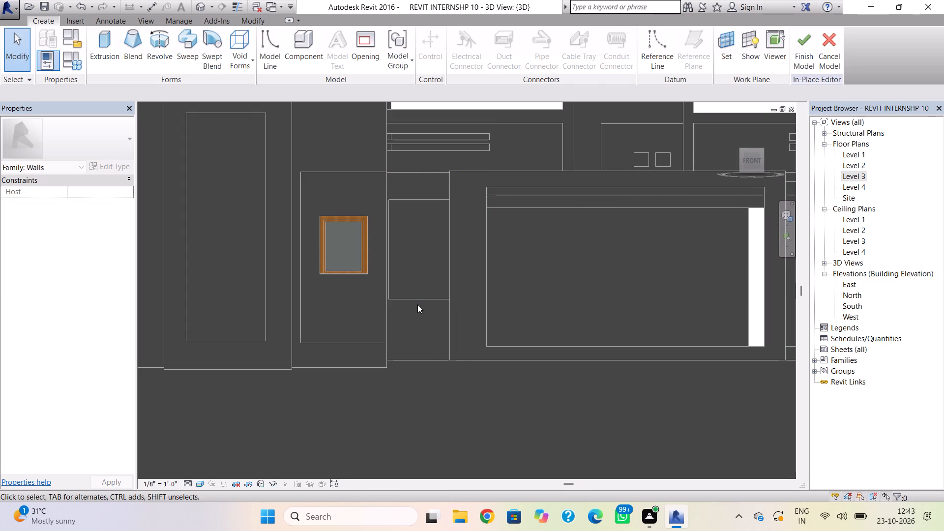
Start a solid extrusion and sketch two small, equal squares side by side on the wall face below the small opening.
left_click(99, 56)
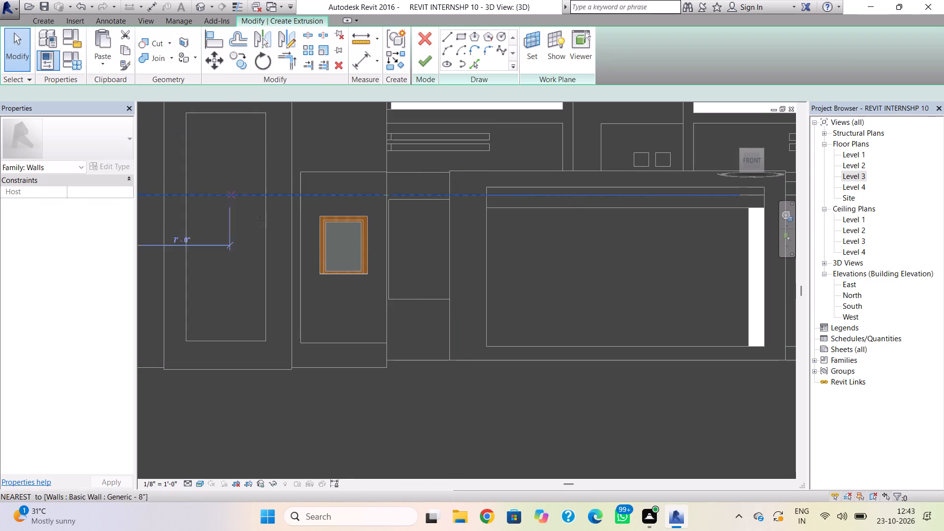
left_click(315, 299)
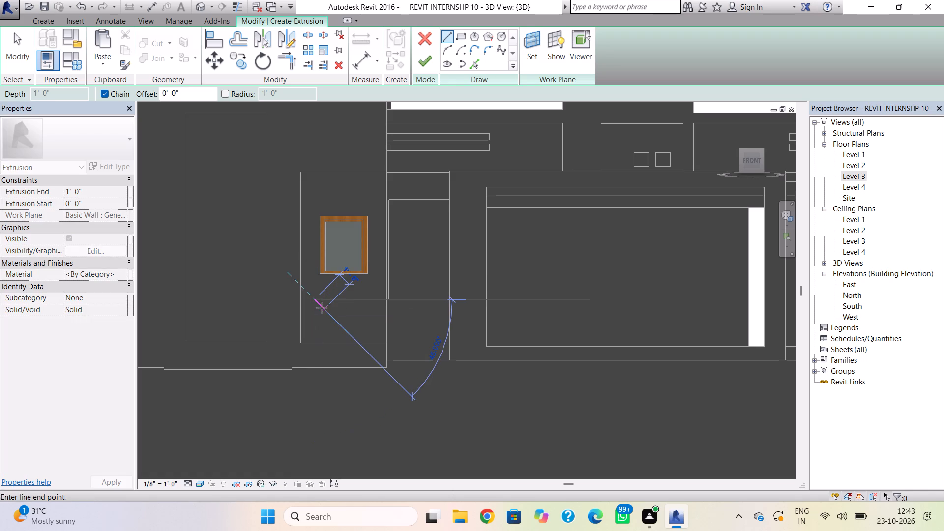
left_click(459, 33)
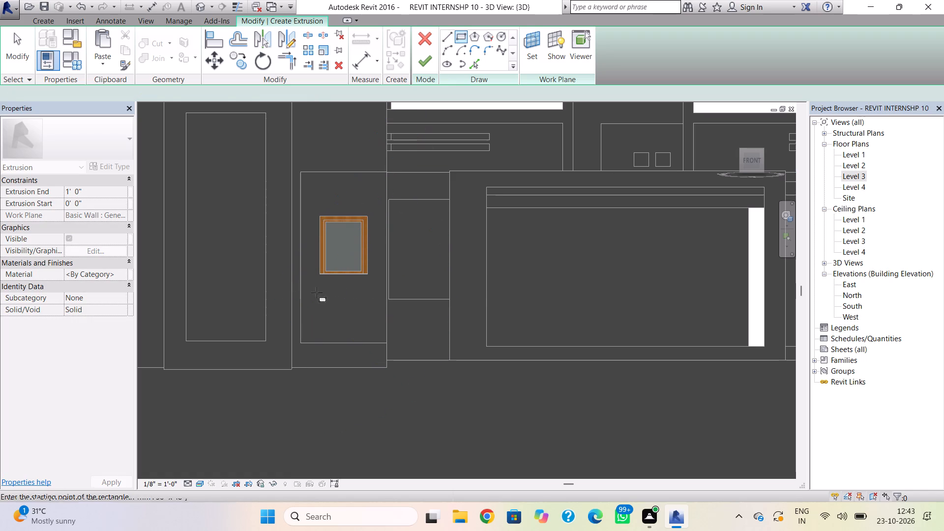
left_click(318, 301)
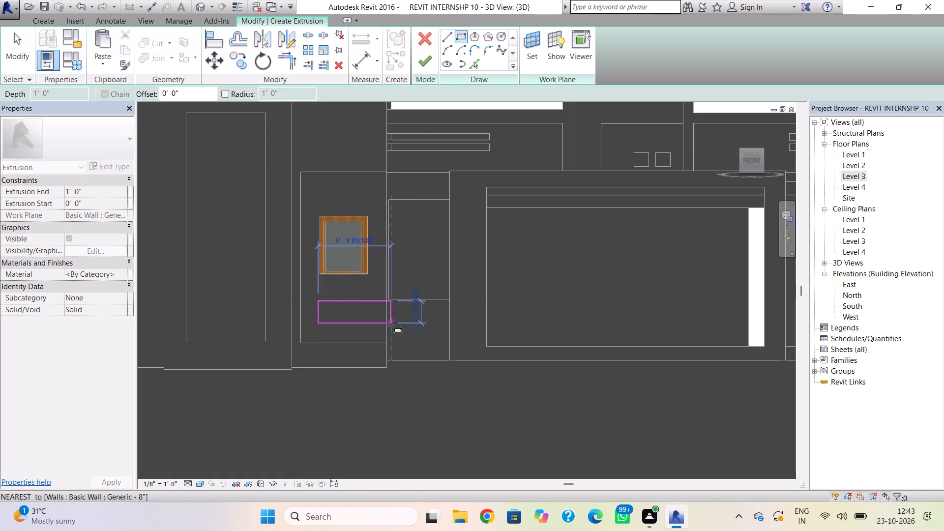
key("Escape")
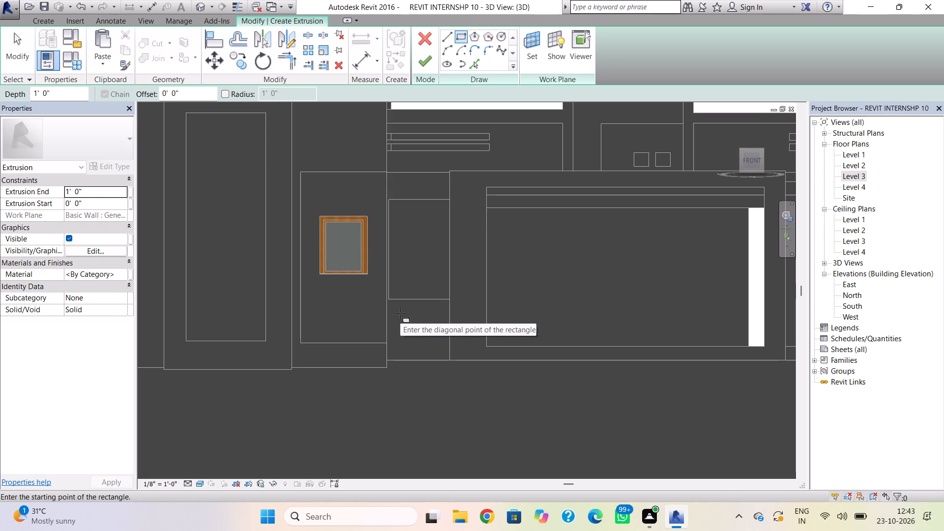
left_click(400, 313)
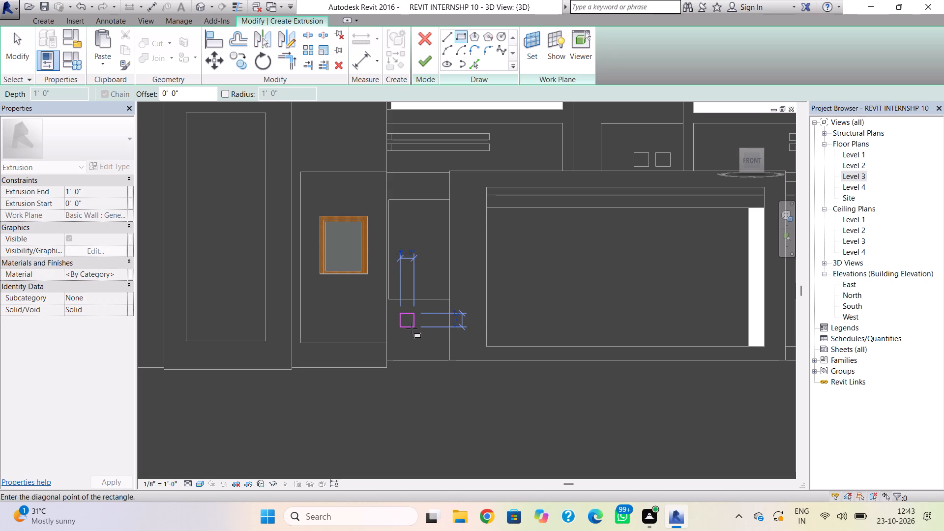
left_click(412, 328)
left_click(422, 315)
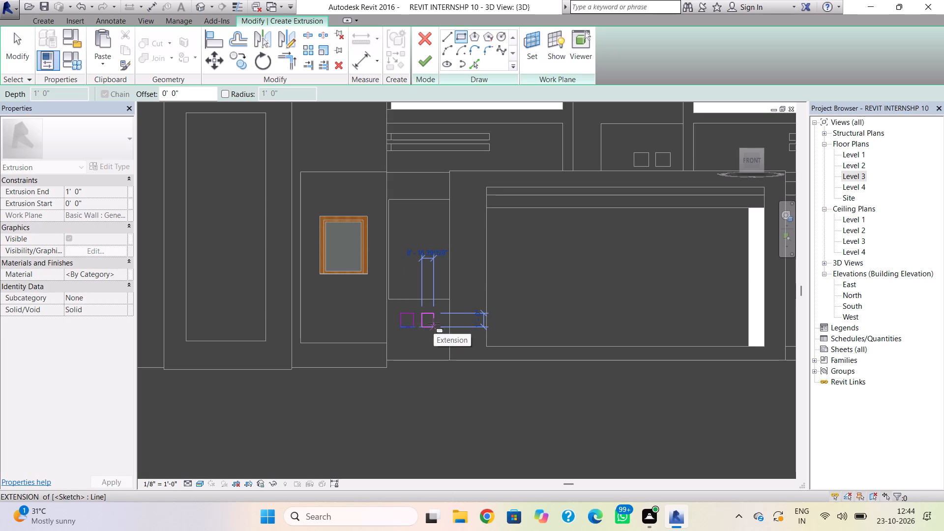
scroll(435, 321, "up", 3)
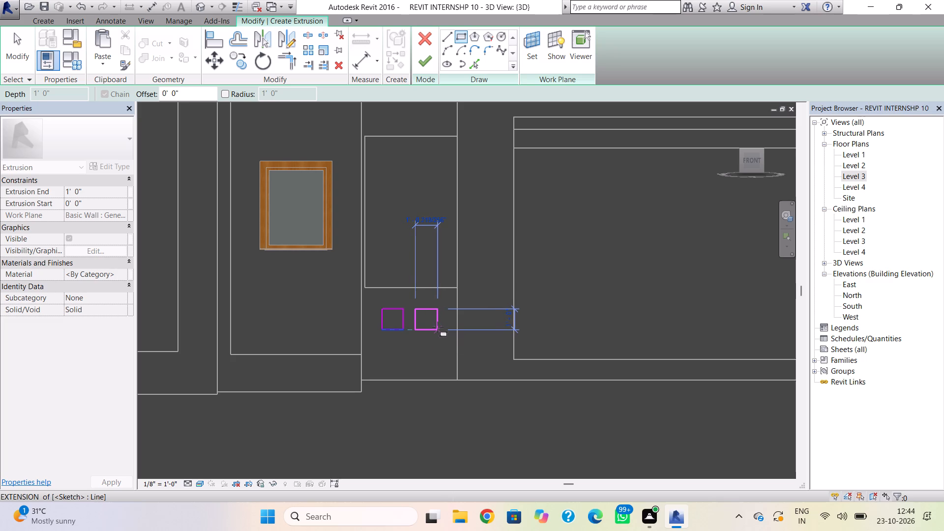
left_click(438, 327)
key("Escape")
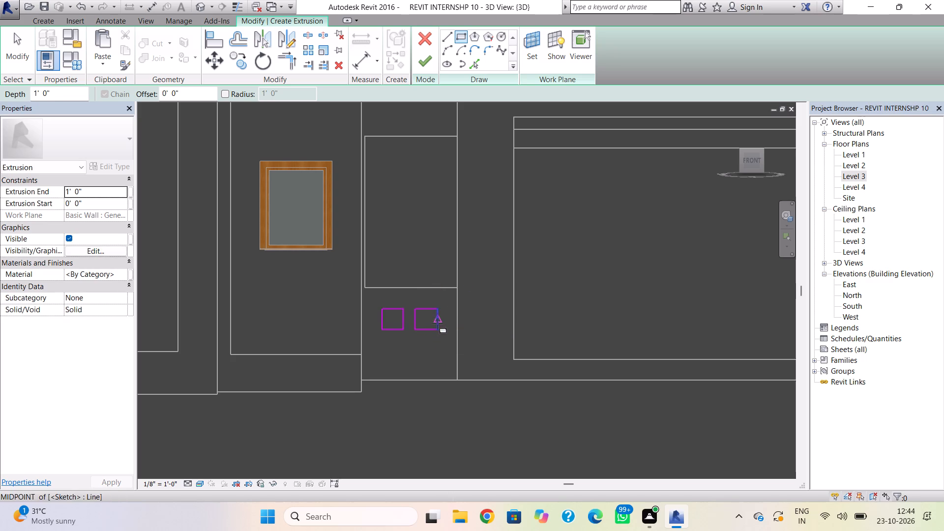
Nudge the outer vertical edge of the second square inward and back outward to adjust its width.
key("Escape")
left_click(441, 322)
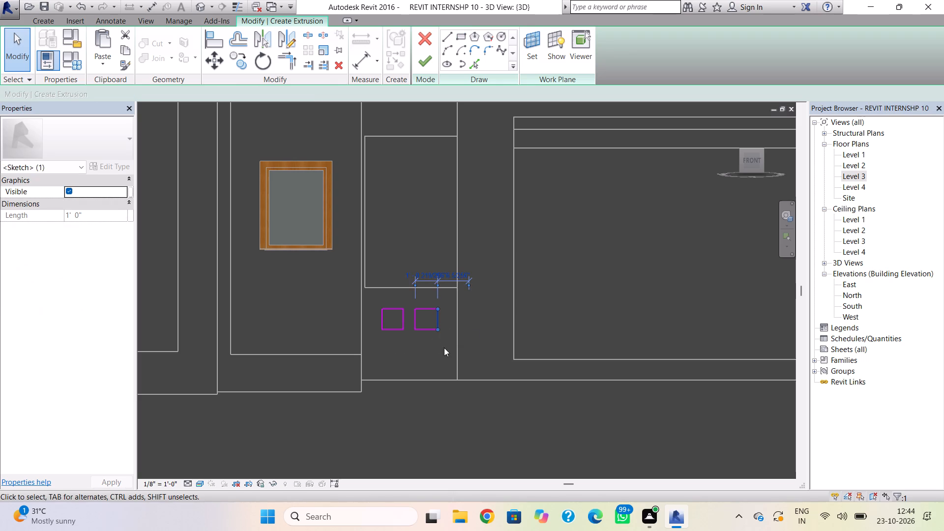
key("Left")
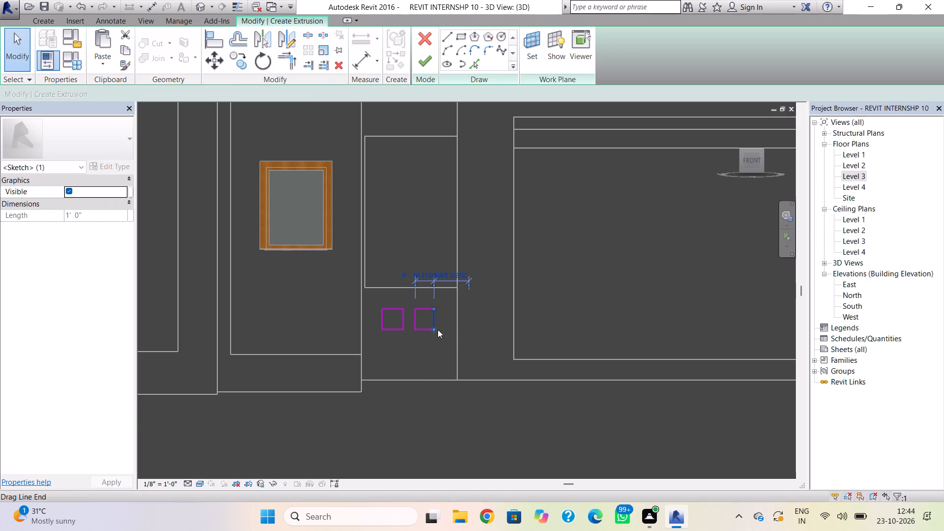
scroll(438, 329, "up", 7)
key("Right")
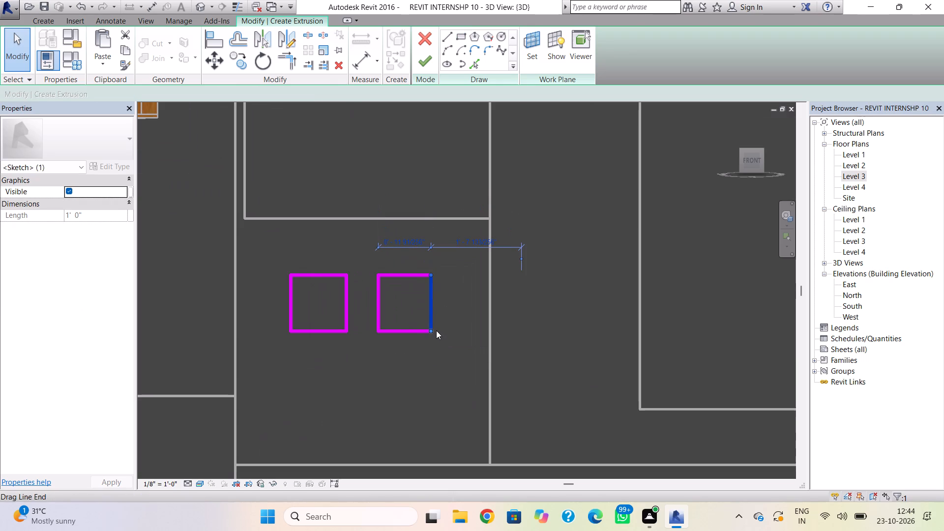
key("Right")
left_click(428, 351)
Move both sketched squares together slightly lower on the wall face below the small opening.
left_click_drag(455, 255, 273, 371)
key("Down")
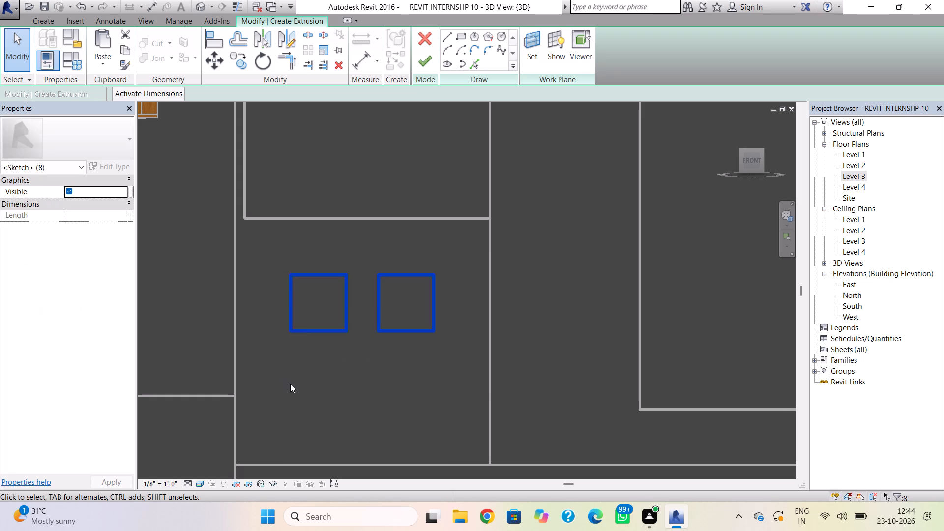
key("Down")
key("Down")
key("Down")
key("Down")
key("Down")
key("Down")
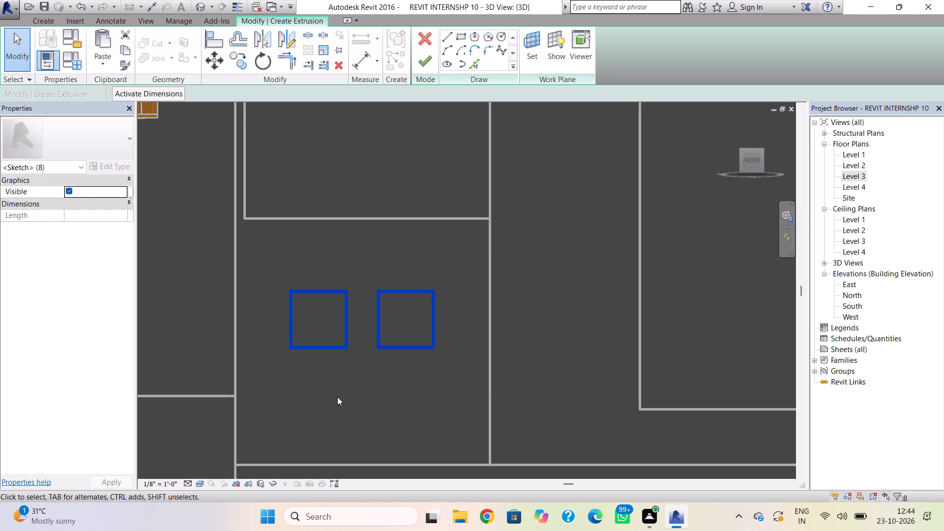
Replace the second square with a copy of the first, placed level with it and separated by a narrow gap.
left_click_drag(448, 274, 369, 380)
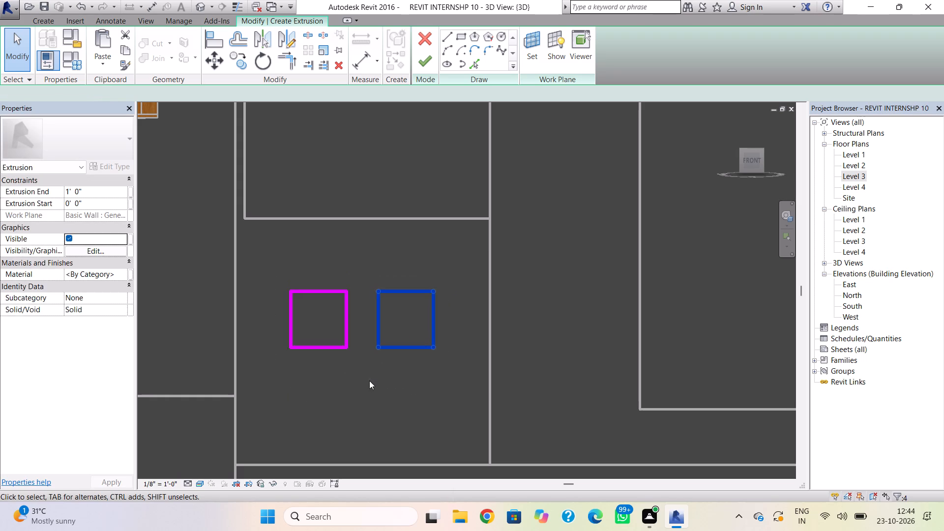
key("Delete")
left_click_drag(365, 277, 290, 378)
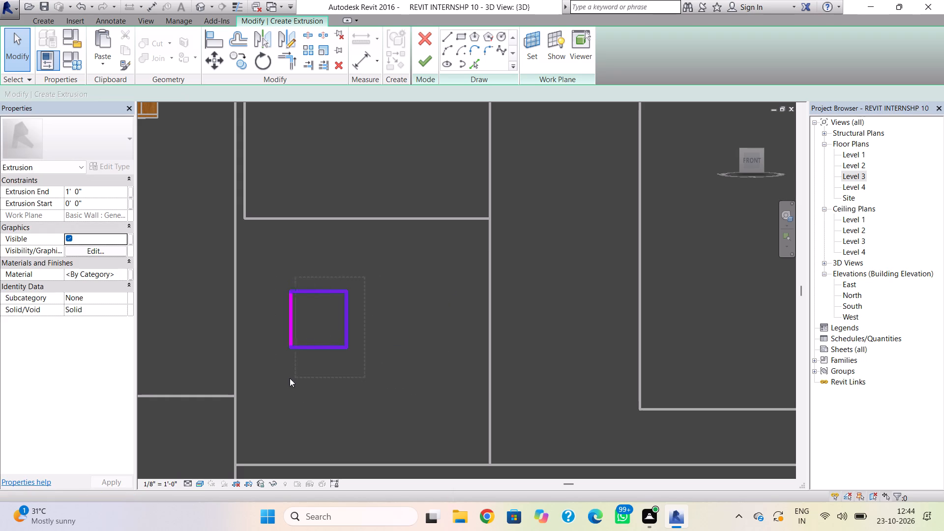
left_click_drag(290, 378, 282, 380)
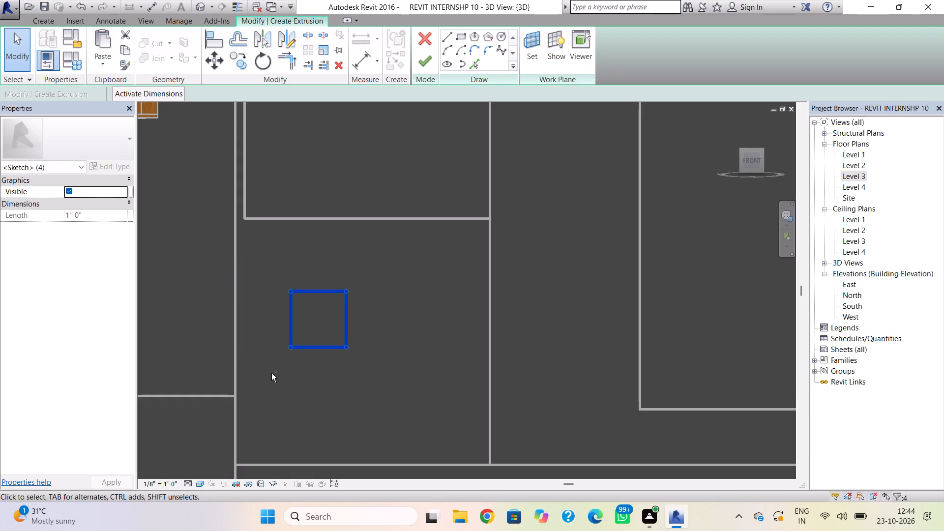
key("ctrl+c")
key("ctrl+v")
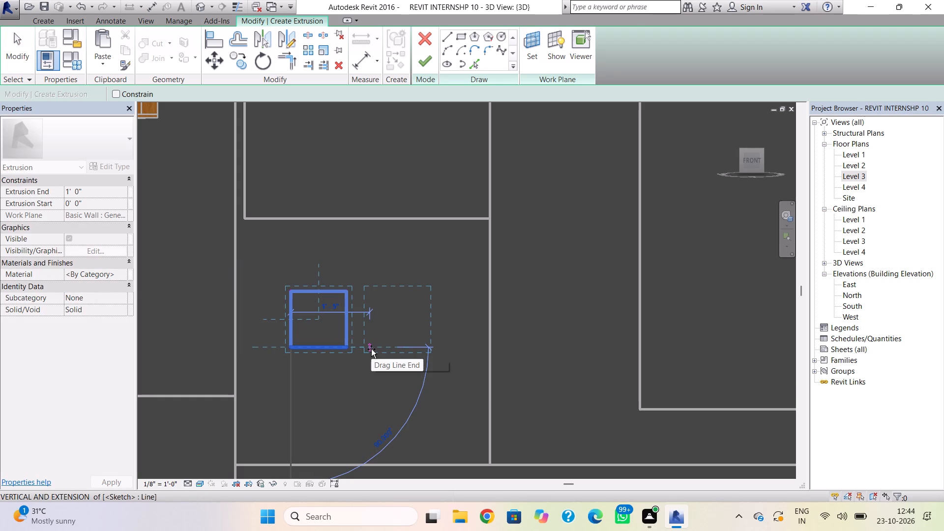
left_click(371, 349)
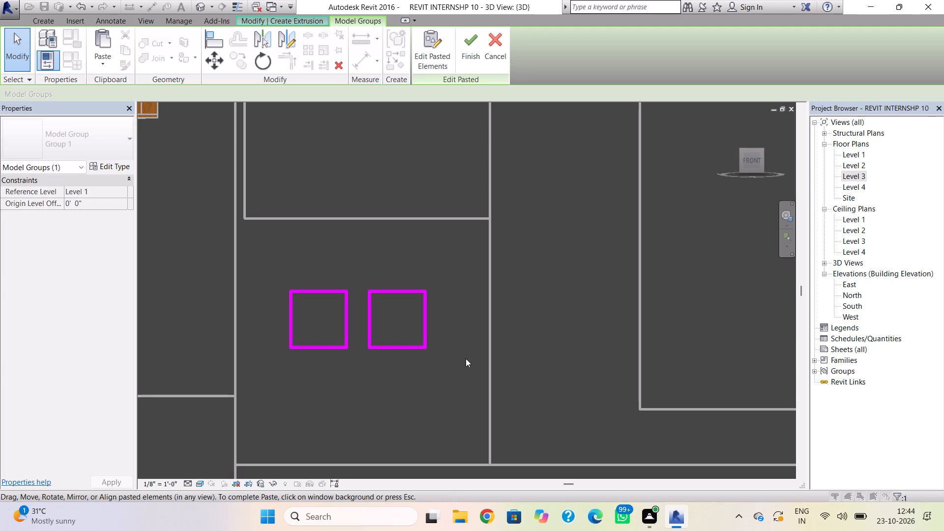
left_click(467, 49)
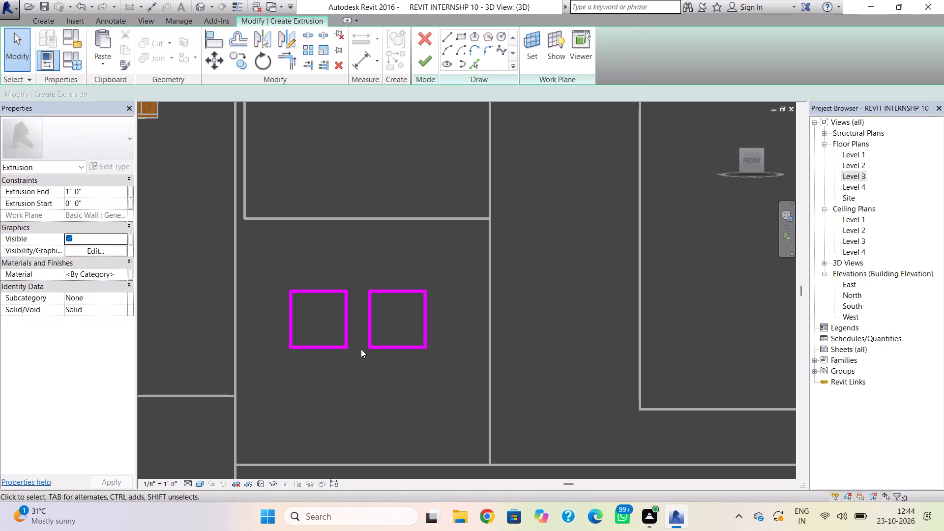
Complete the two-square solid extrusion at a depth of 1' 0" and finish the in-place wall model.
left_click_drag(434, 66, 432, 83)
left_click(430, 66)
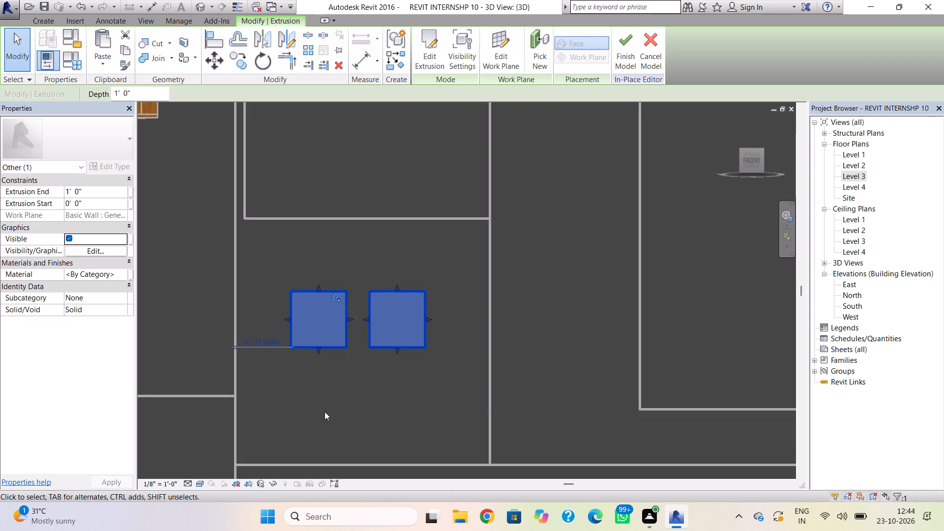
right_click_drag(329, 418, 362, 504, "shift")
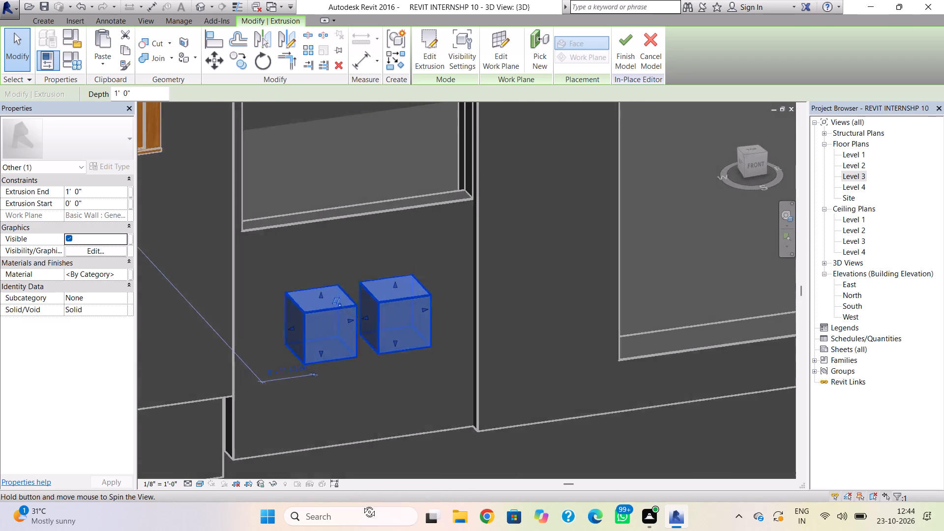
right_click_drag(362, 504, 305, 475, "shift")
left_click(628, 45)
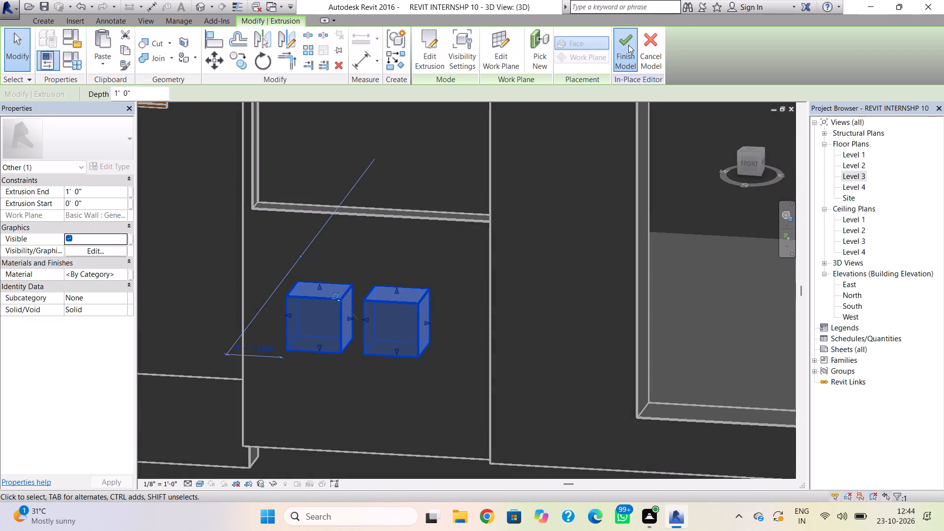
Pull the front faces of the two square blocks back toward the wall, shortening their projection to about half.
left_click(407, 303)
right_click_drag(383, 323, 521, 396, "shift")
scroll(384, 339, "up", 3)
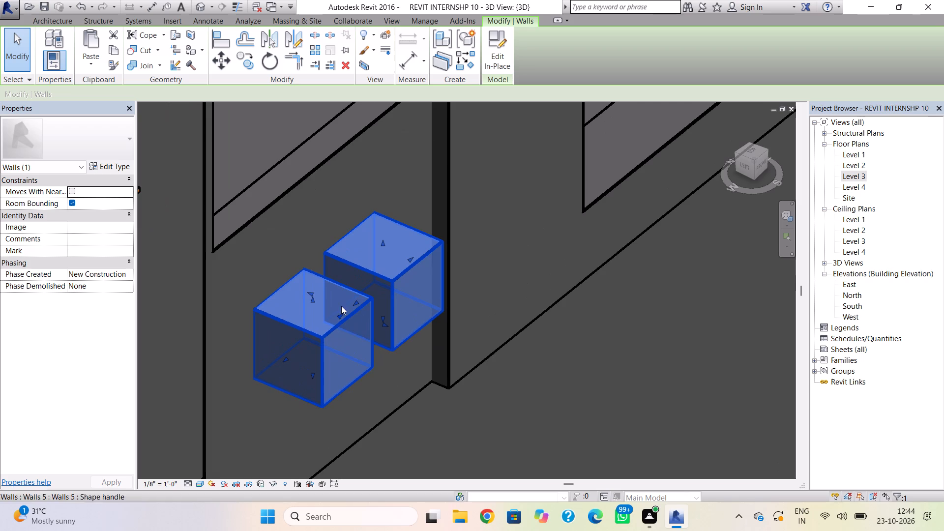
left_click_drag(308, 292, 295, 279)
left_click_drag(382, 325, 352, 311)
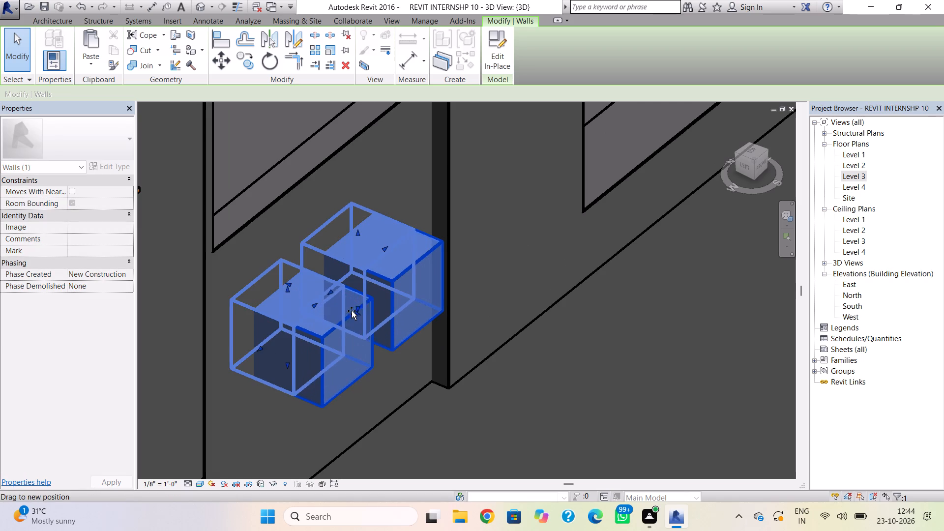
left_click_drag(352, 311, 349, 308)
key("Escape")
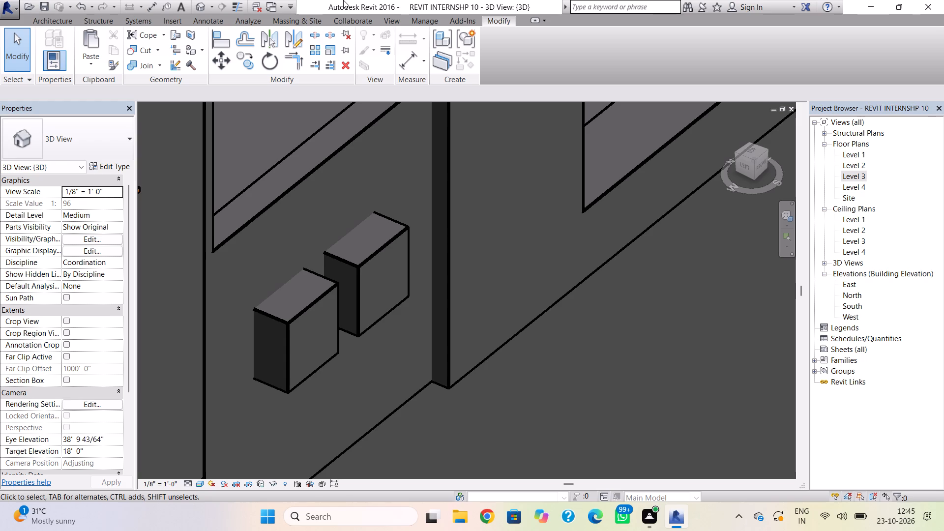
Start the Railing command and save the project.
scroll(352, 253, "down", 6)
scroll(390, 277, "down", 4)
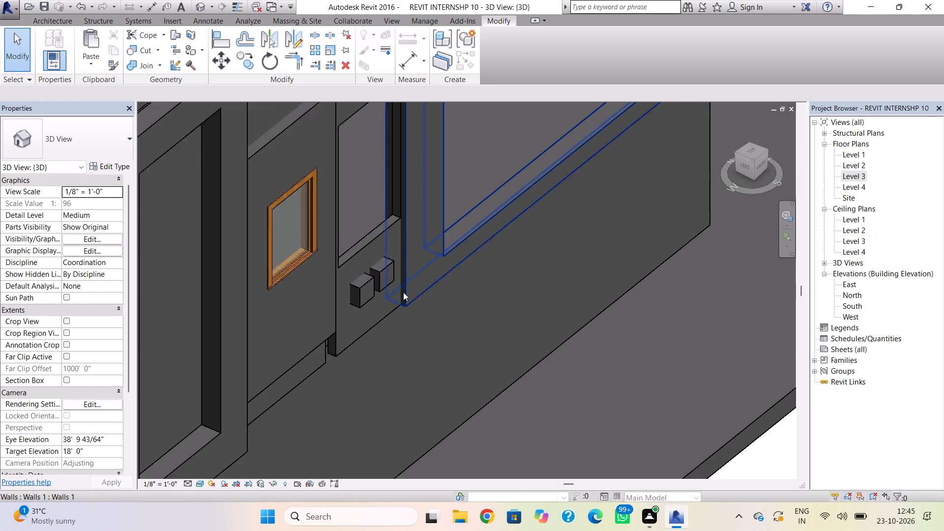
right_click_drag(577, 319, 468, 299, "shift")
scroll(477, 305, "down", 5)
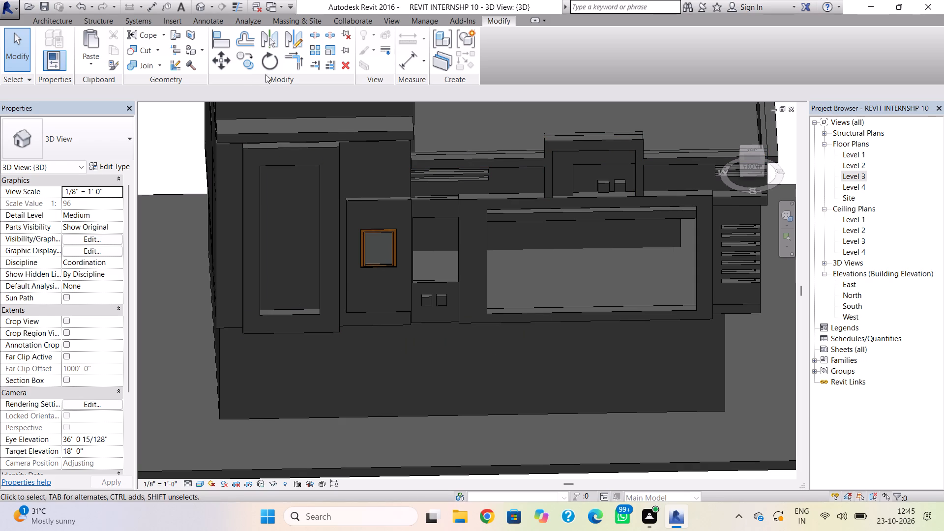
left_click(59, 19)
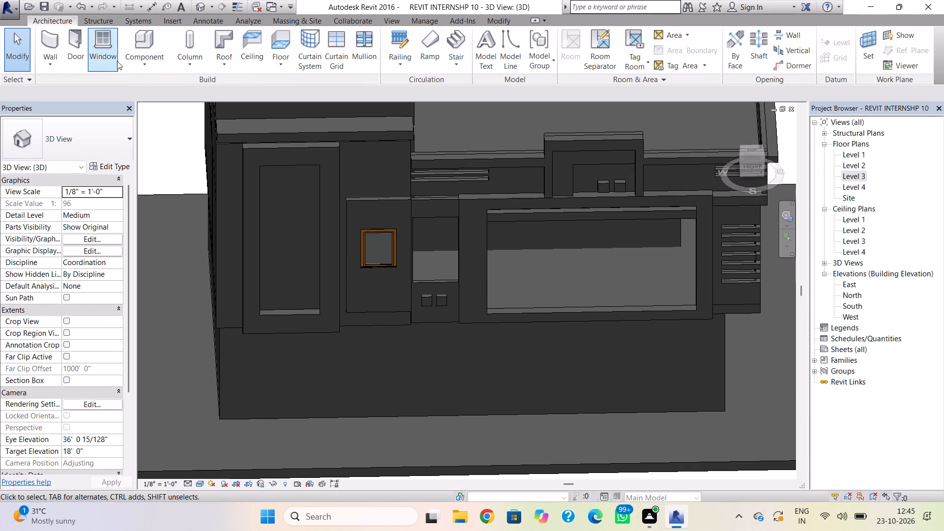
left_click(395, 46)
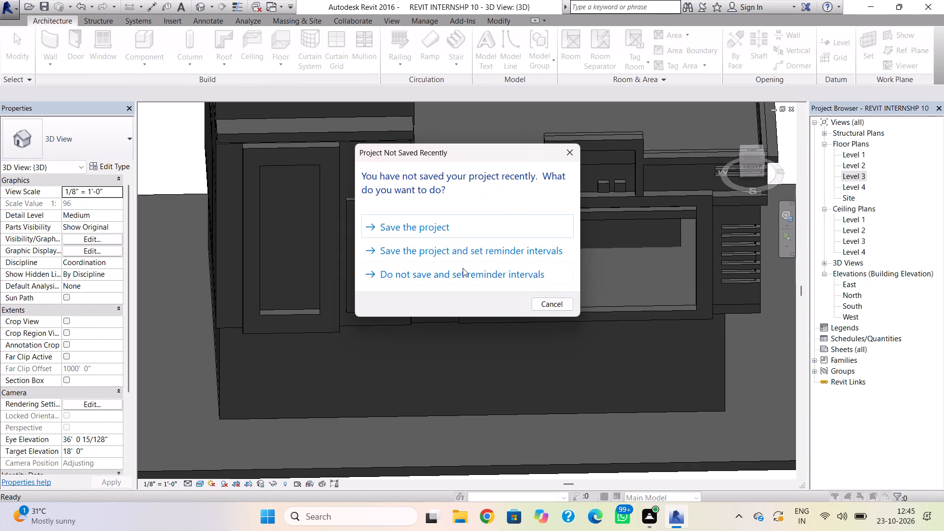
left_click(462, 230)
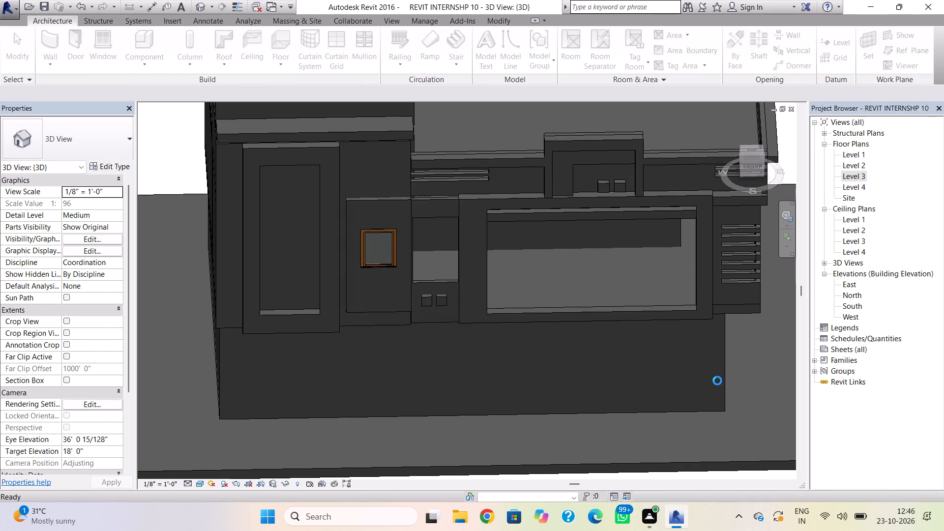
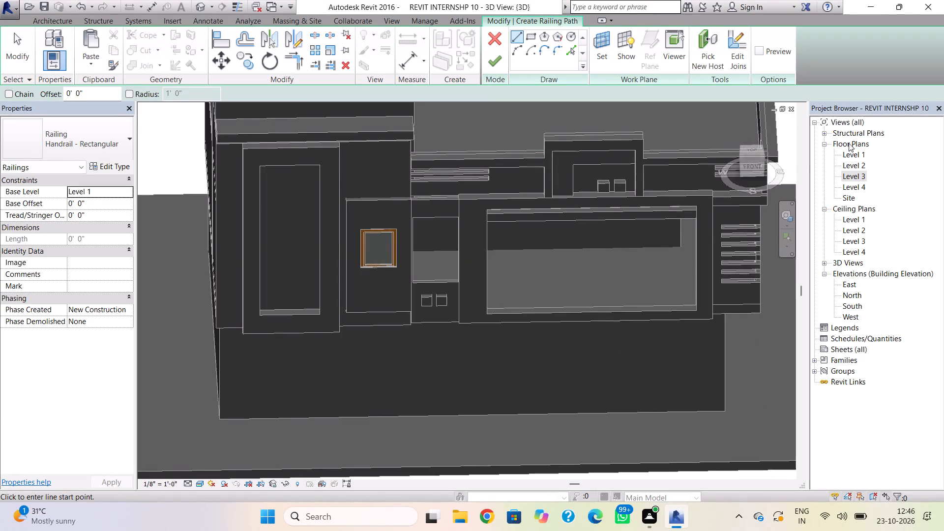
On the Level 2 plan, sketch a straight railing path about 20' 2" long between the two front opening piers and finish the railing.
double_click(855, 163)
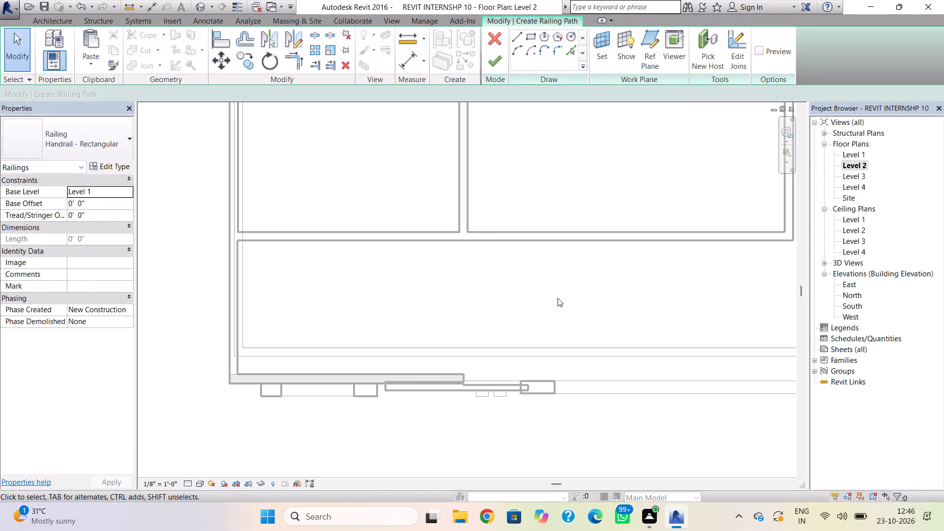
scroll(558, 298, "down", 3)
middle_click_drag(555, 304, 441, 326)
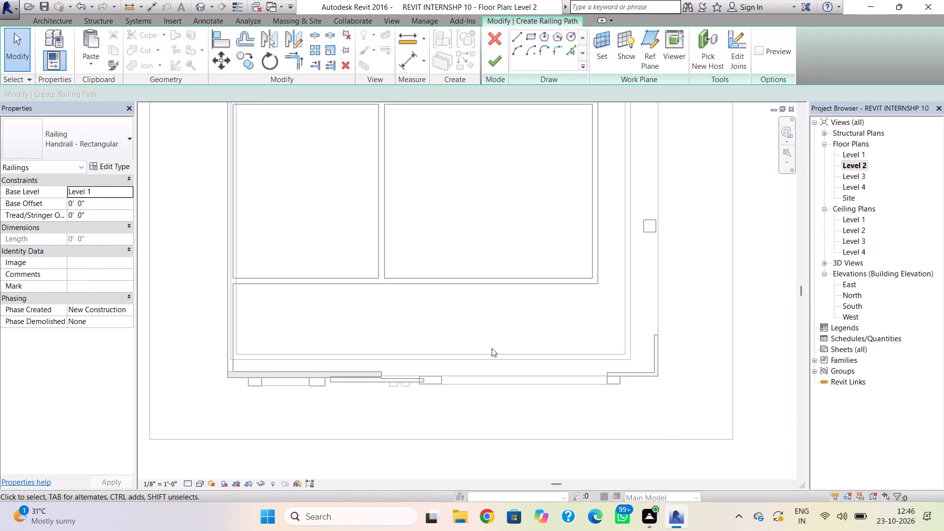
left_click(514, 42)
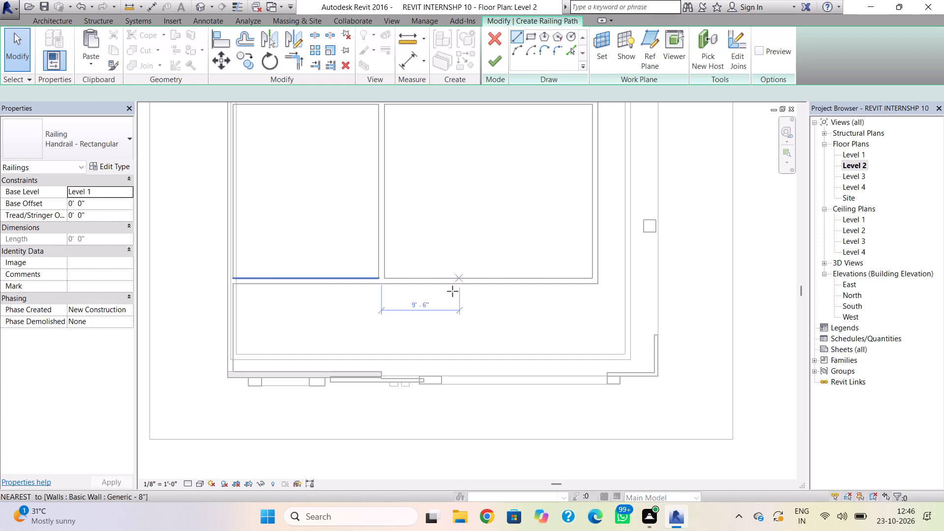
scroll(449, 385, "up", 2)
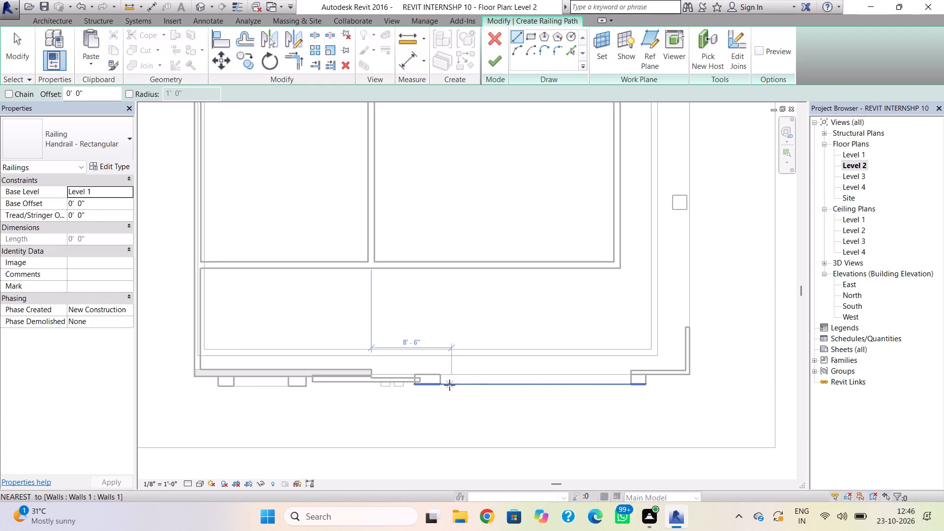
scroll(449, 385, "up", 3)
left_click(434, 377)
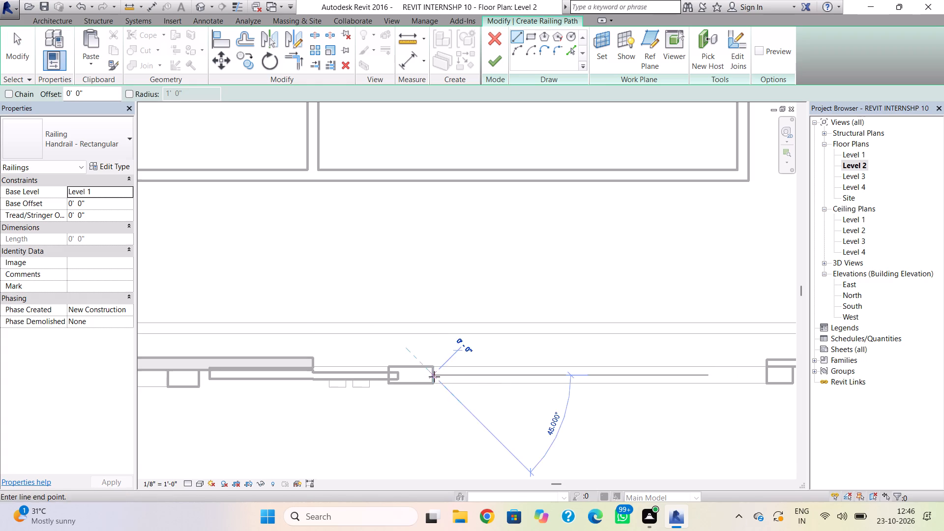
left_click(765, 376)
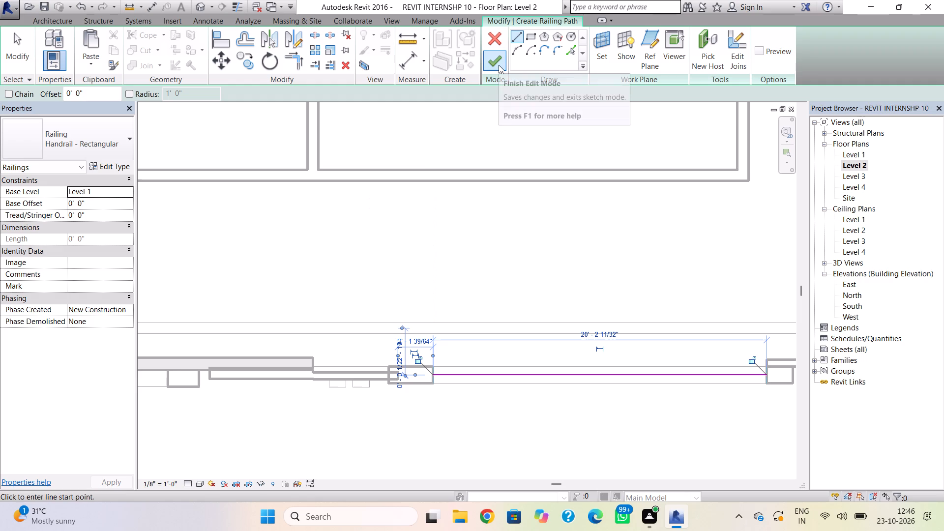
left_click(499, 65)
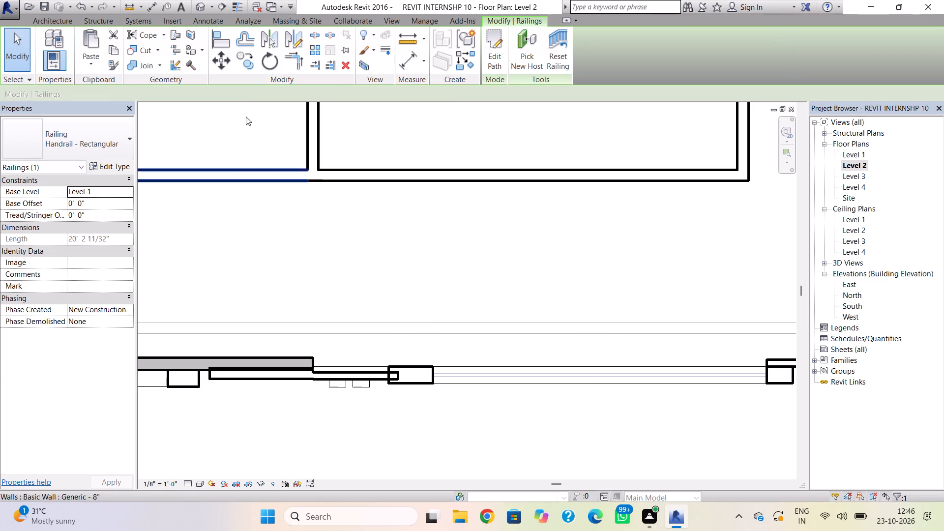
In 3D, set the new front railing's base level to Level 2 and its type to Glass Panel - Bottom Fill.
left_click(200, 9)
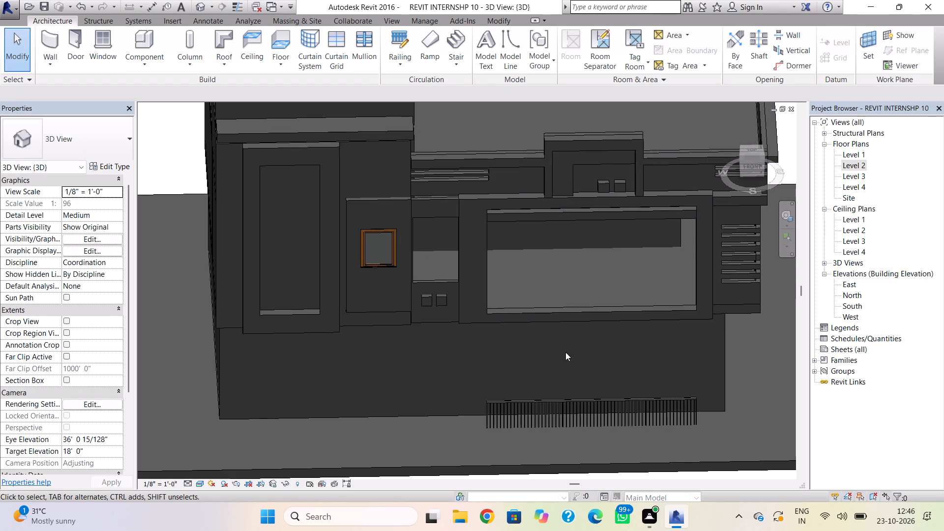
left_click(534, 400)
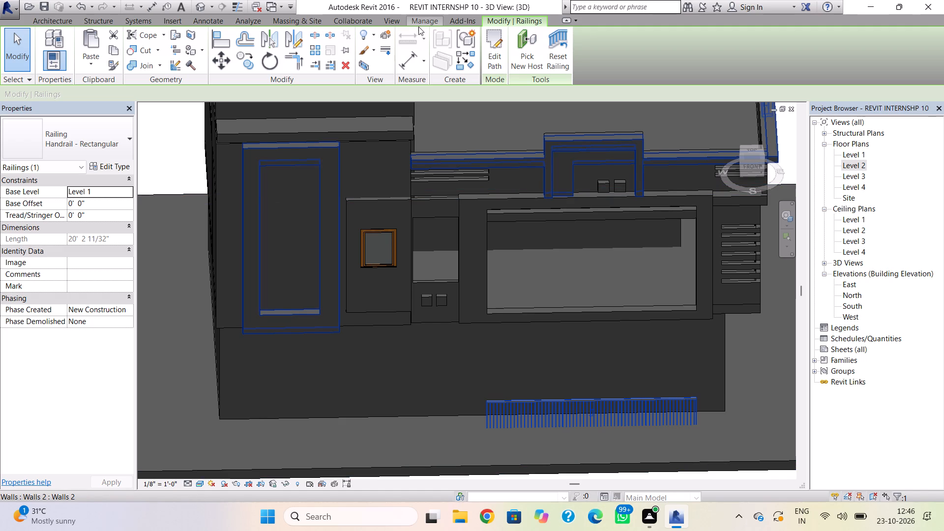
left_click(132, 191)
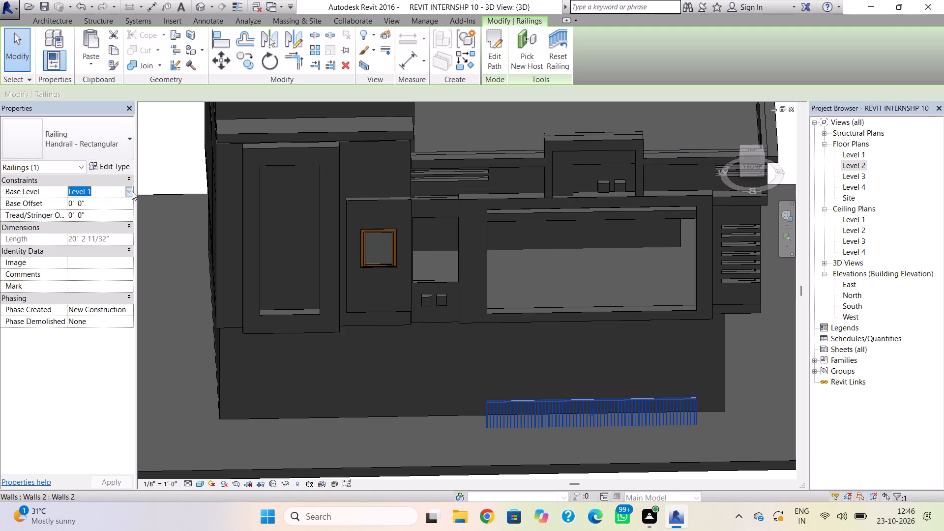
left_click(86, 220)
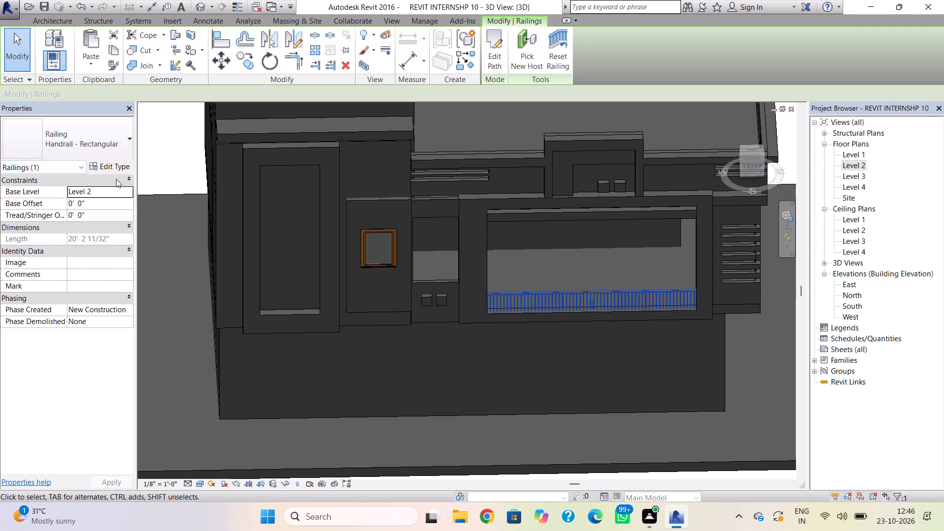
left_click(89, 129)
left_click(62, 194)
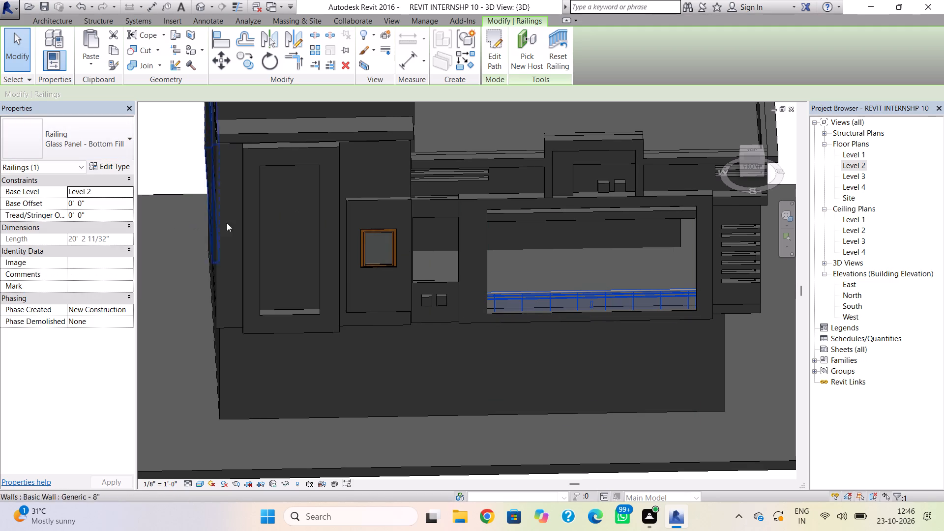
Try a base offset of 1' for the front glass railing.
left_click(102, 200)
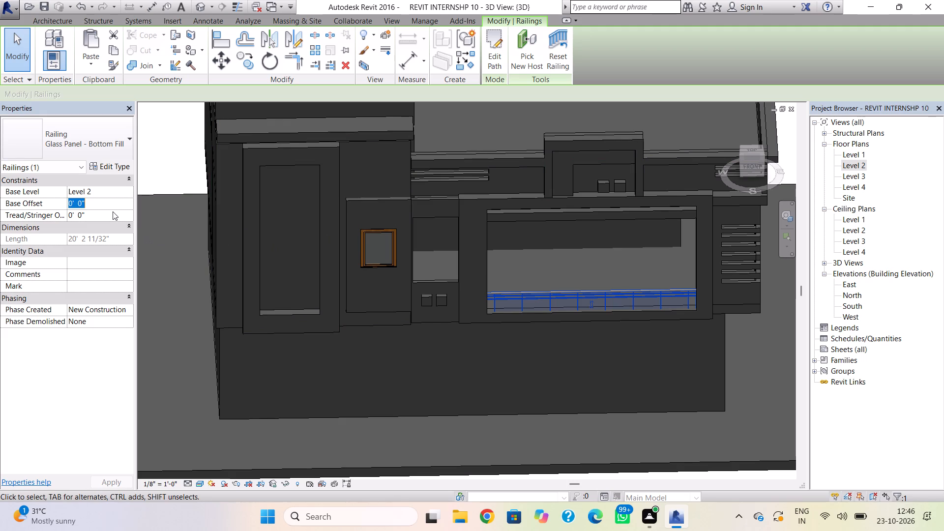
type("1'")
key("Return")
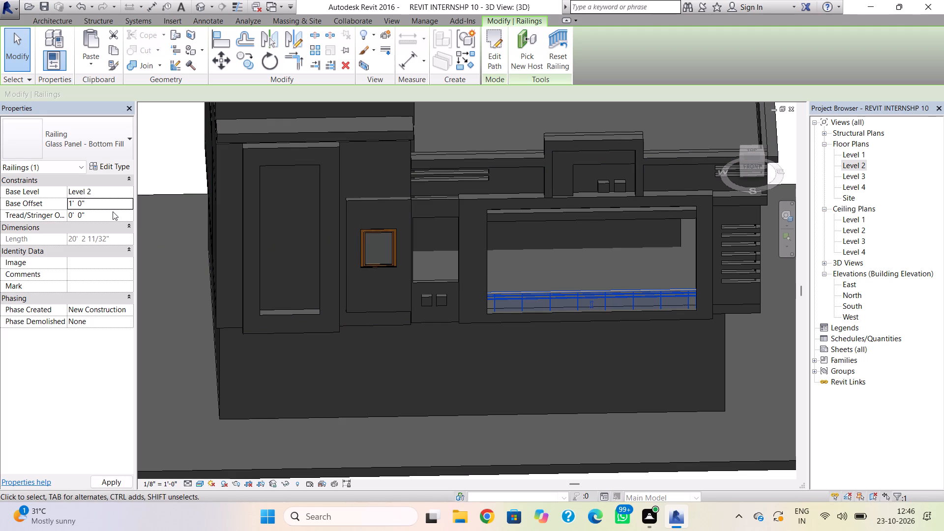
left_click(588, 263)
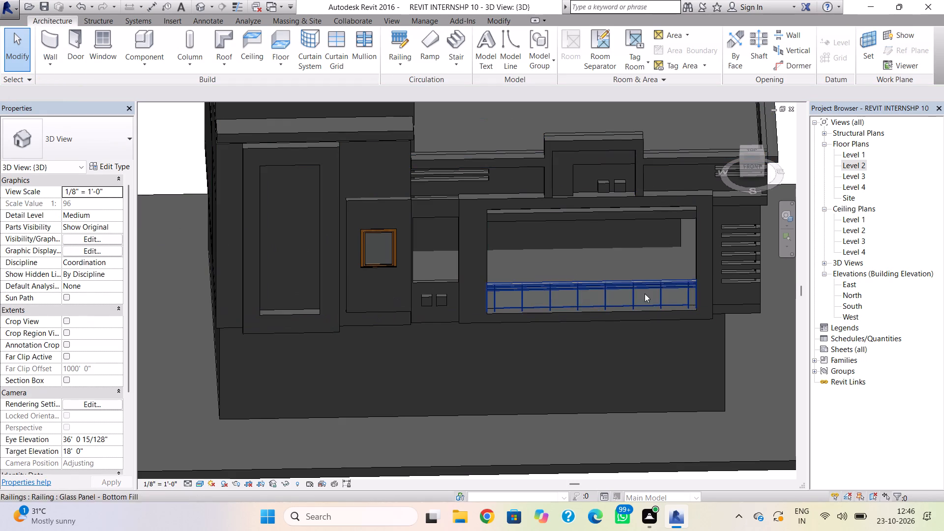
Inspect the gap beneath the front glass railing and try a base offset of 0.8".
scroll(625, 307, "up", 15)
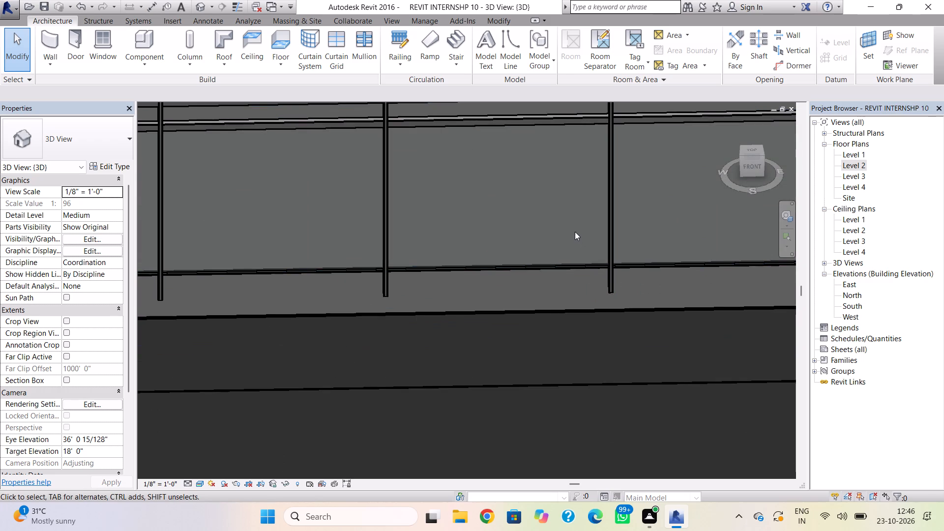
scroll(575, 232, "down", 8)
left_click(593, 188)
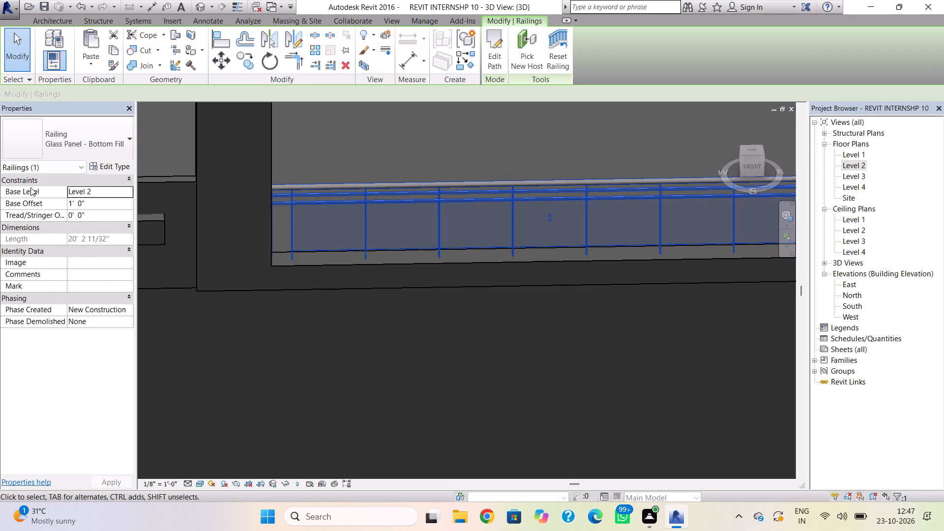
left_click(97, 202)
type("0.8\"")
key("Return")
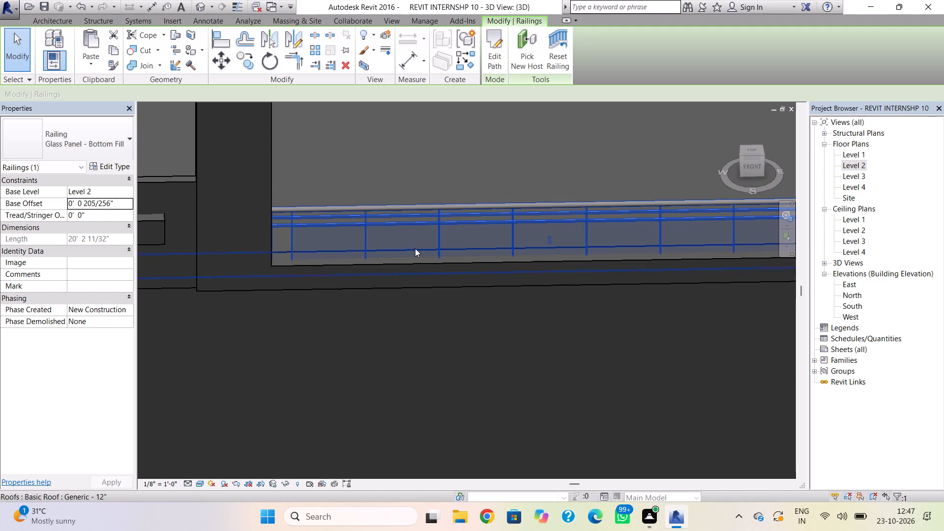
Set the front glass railing's base offset to 0.11'.
left_click(124, 200)
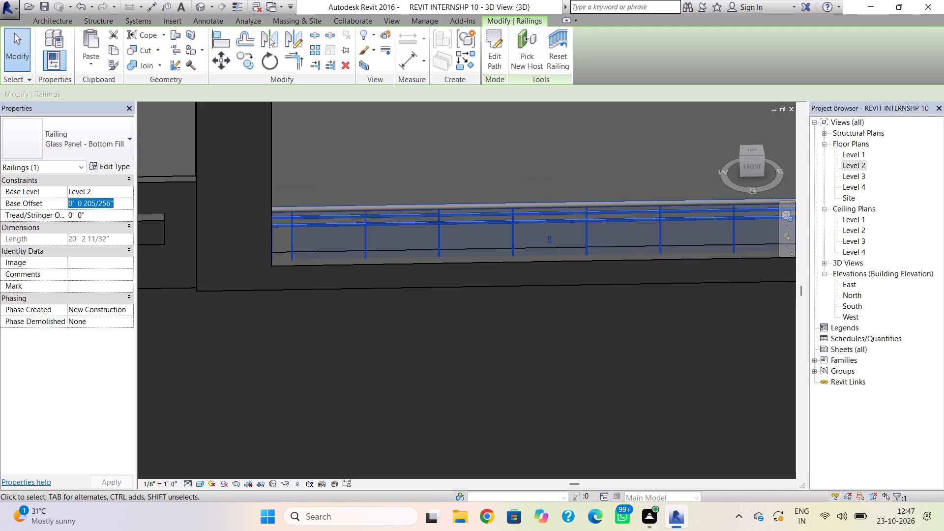
type("0.")
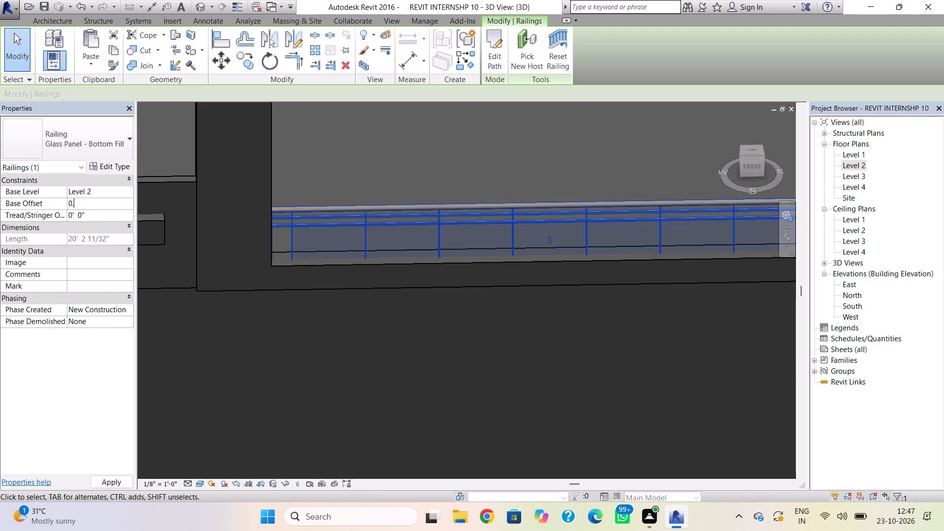
type("11")
key("apostrophe")
key("Return")
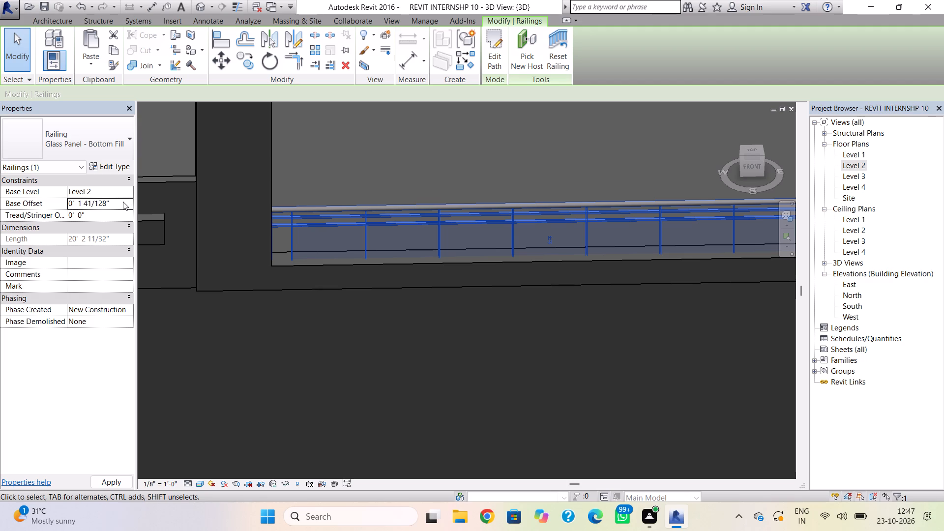
scroll(351, 245, "down", 4)
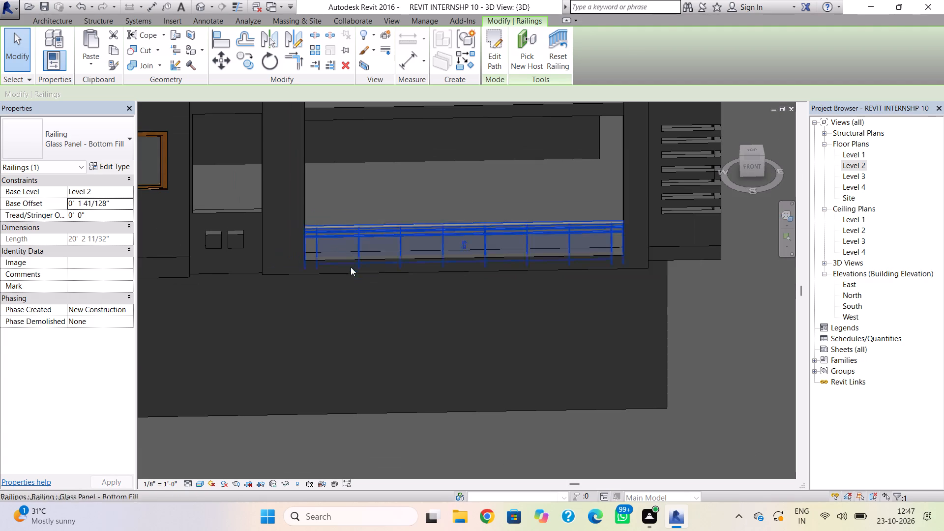
left_click(343, 289)
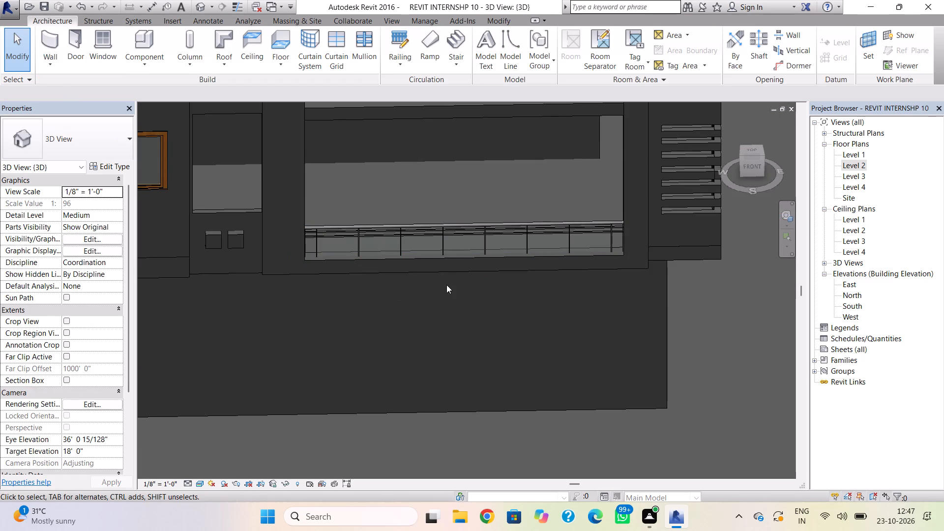
On the Level 2 plan, nudge the 18" x 18" column on the open side about 3" toward the slab's outer edge.
scroll(515, 258, "down", 3)
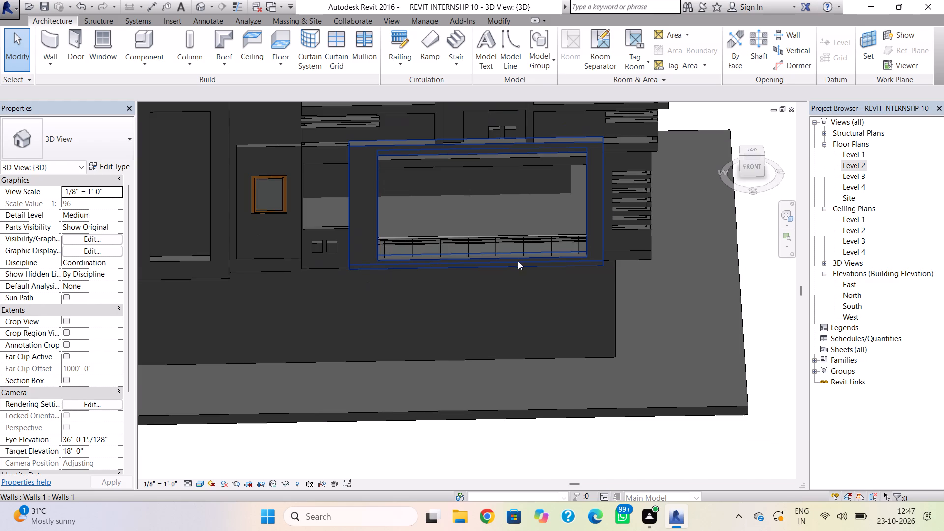
right_click_drag(553, 233, 467, 268)
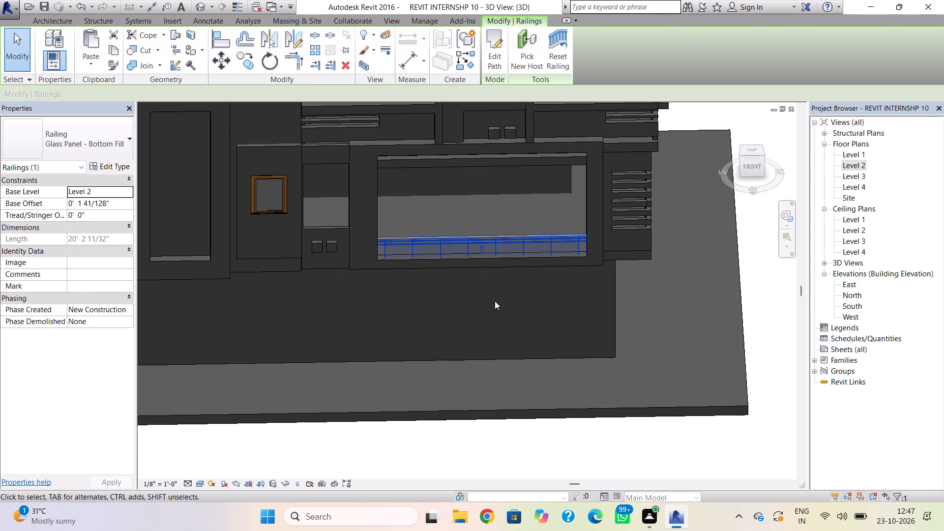
key("Escape")
right_click_drag(542, 314, 402, 303, "shift")
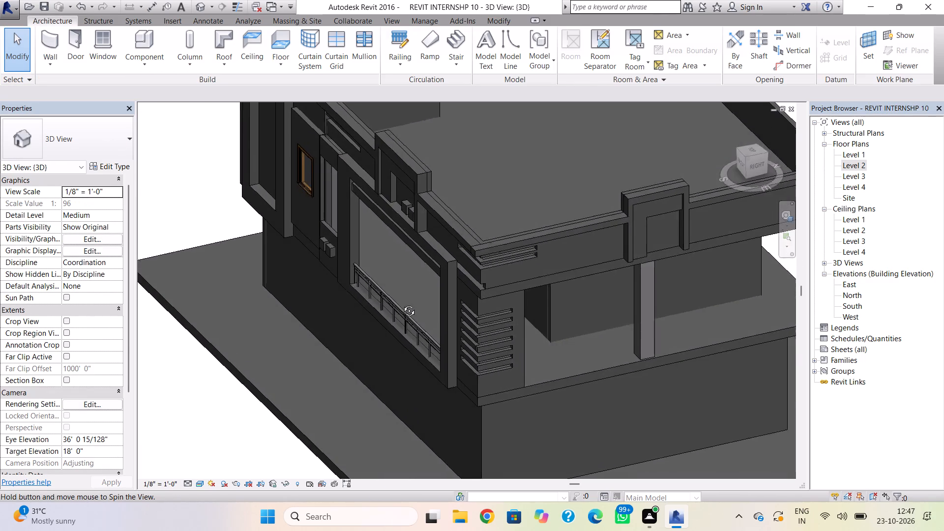
right_click_drag(402, 303, 394, 290, "shift")
scroll(457, 313, "up", 1)
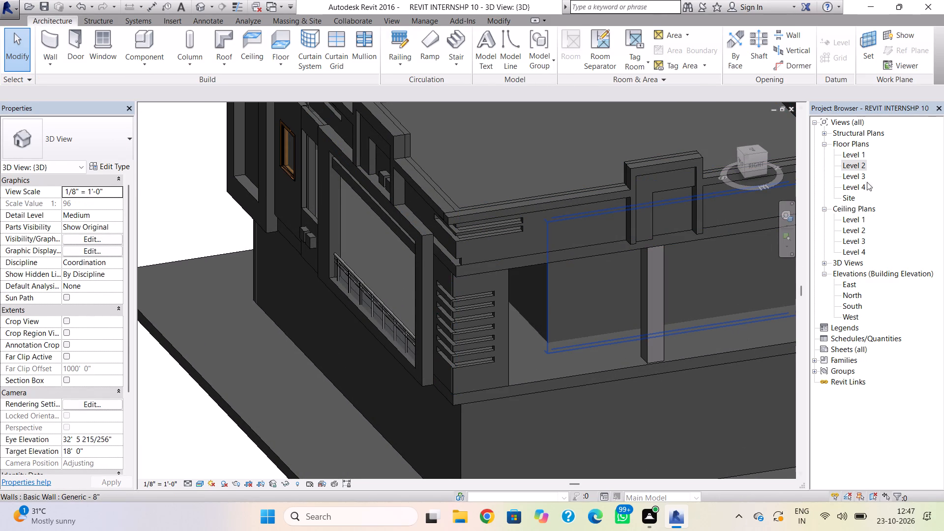
double_click(857, 168)
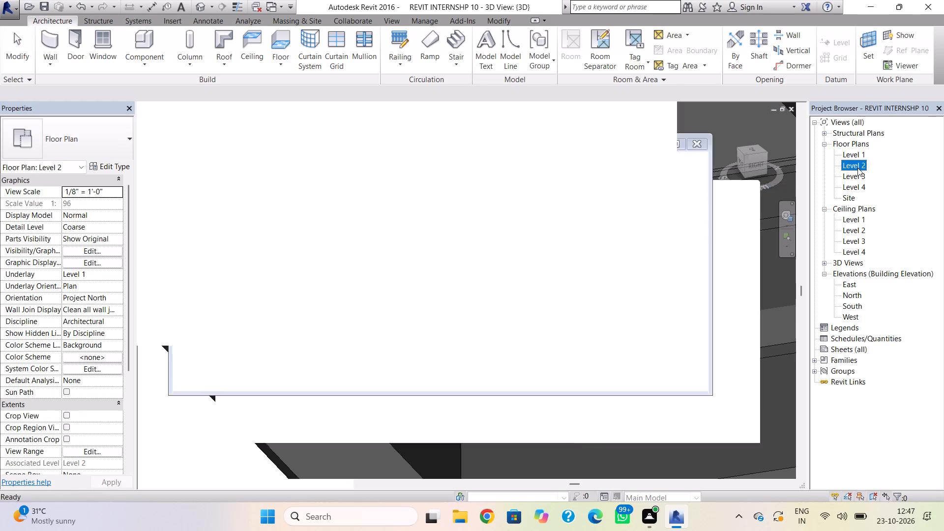
scroll(623, 330, "down", 4)
middle_click_drag(627, 330, 510, 337)
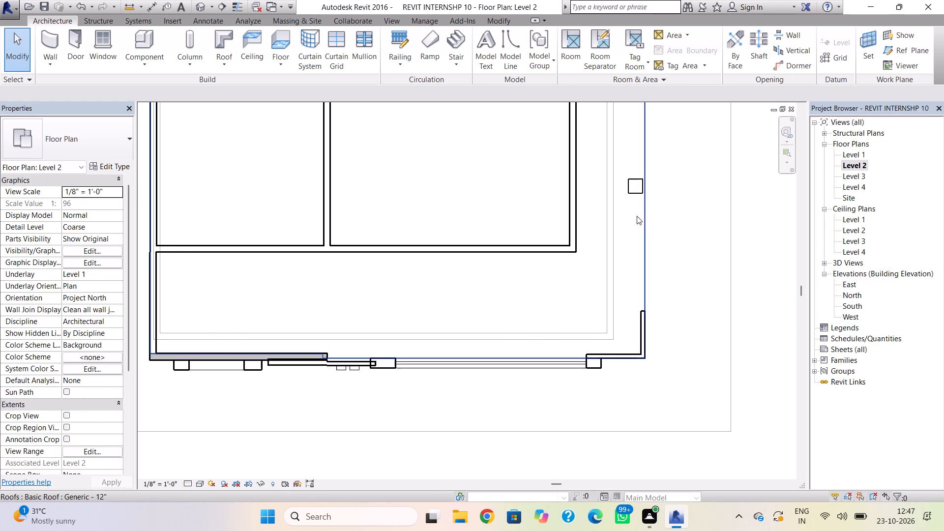
left_click(631, 190)
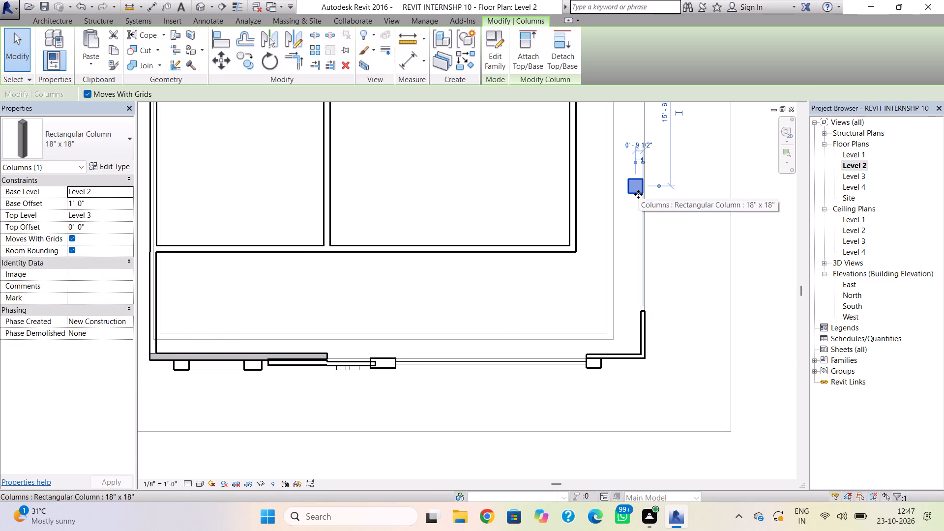
key("Right")
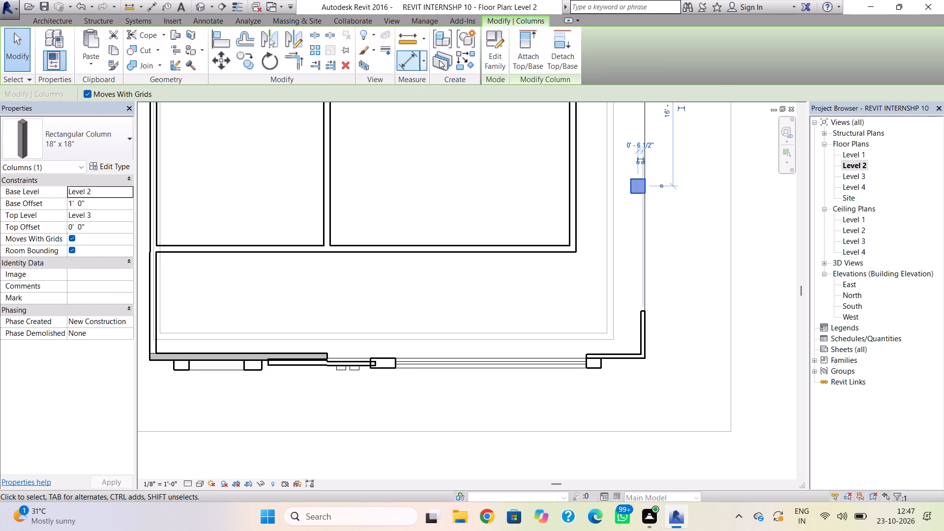
Sketch a 12'-6" railing along the Level 2 slab's open side, from the corner wall's end to the 18" x 18" column.
left_click(64, 27)
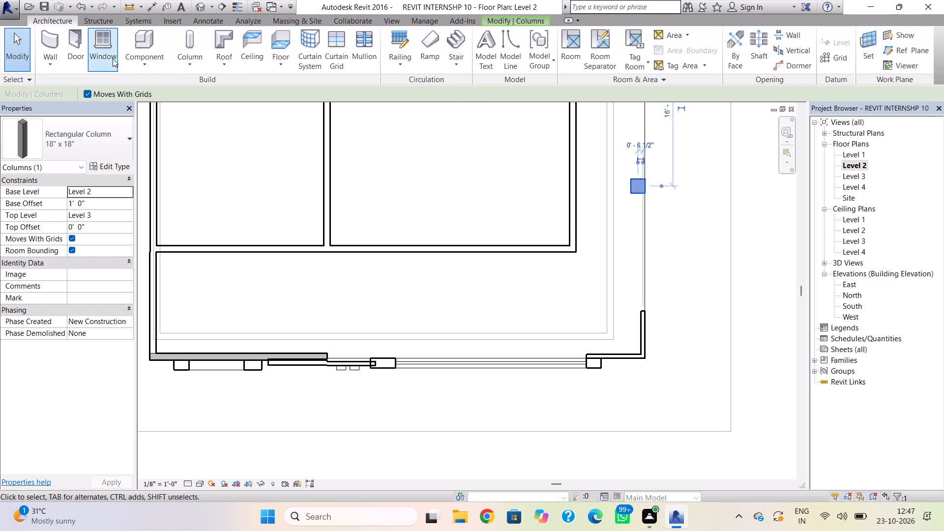
left_click(402, 50)
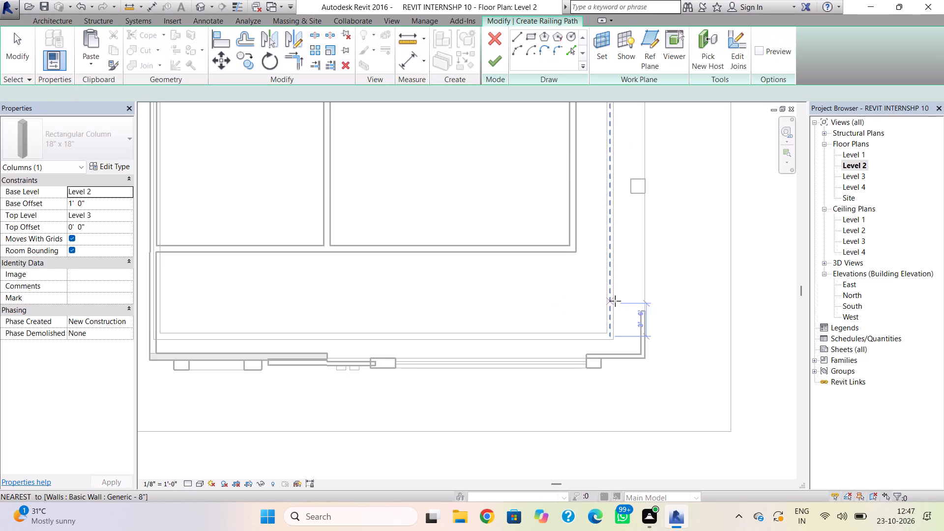
scroll(630, 308, "up", 9)
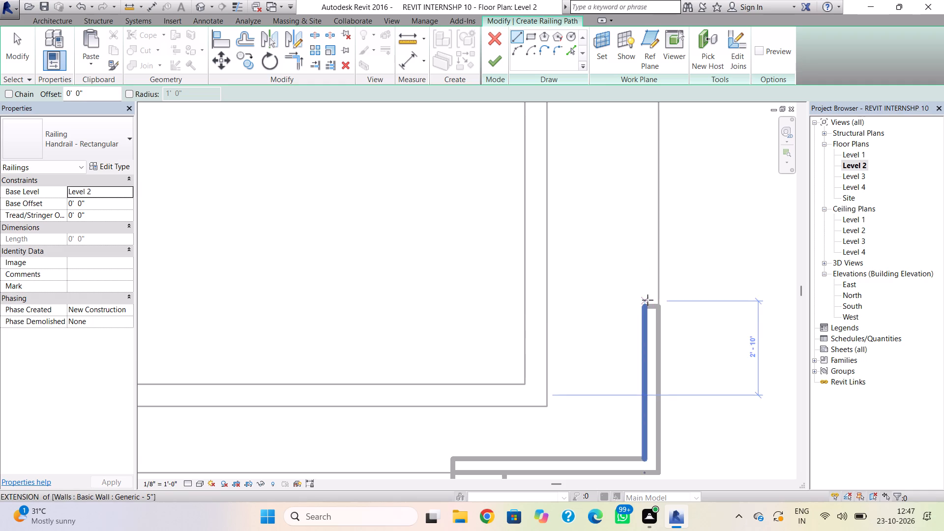
left_click(653, 304)
scroll(641, 183, "down", 1)
middle_click_drag(641, 183, 633, 390)
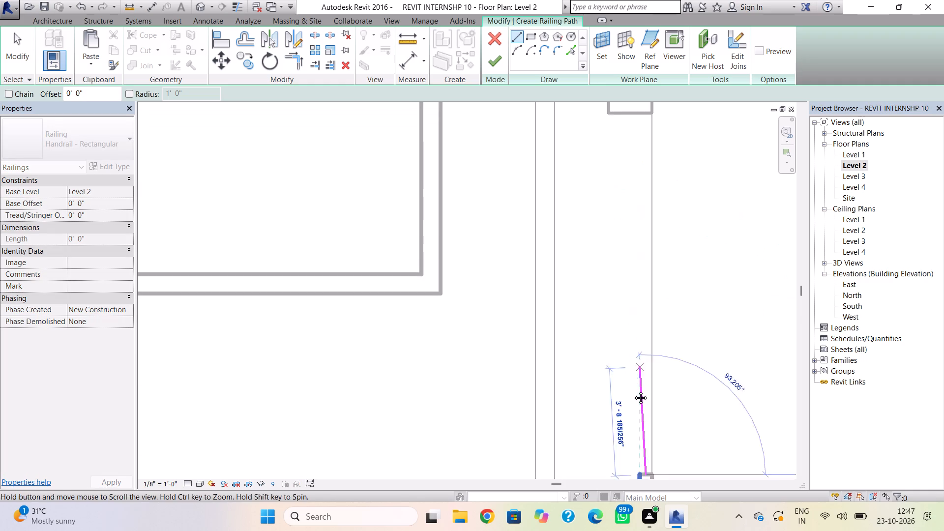
middle_click_drag(633, 390, 632, 407)
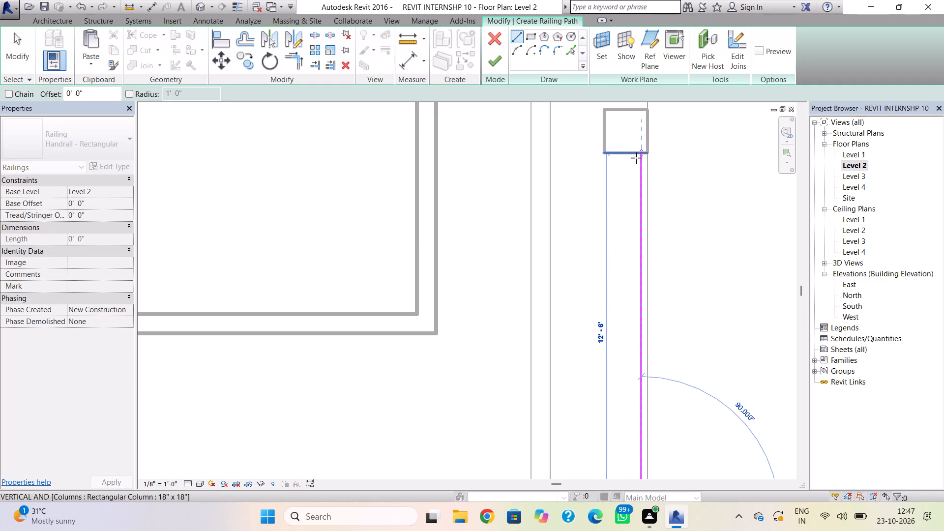
left_click(636, 158)
left_click(498, 63)
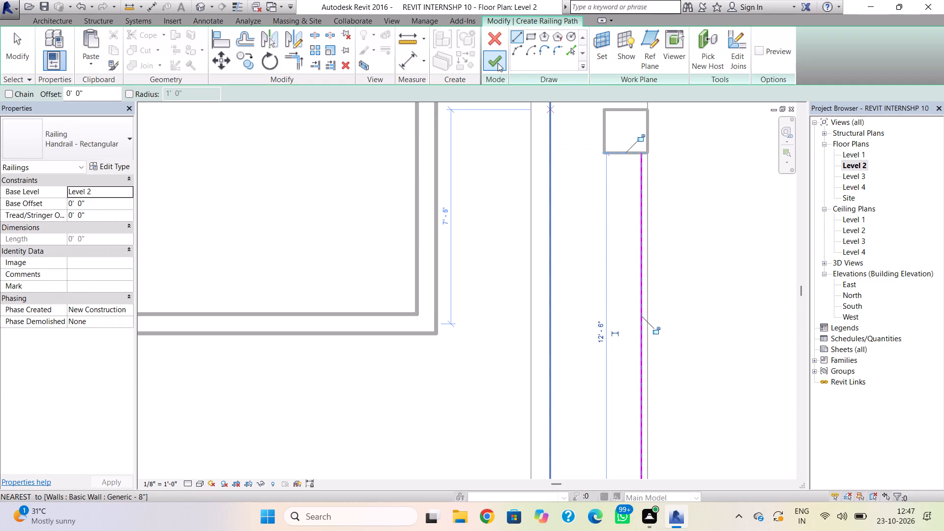
In the 3D view, change the open-side railing's type to Glass Panel - Bottom Fill.
left_click(195, 6)
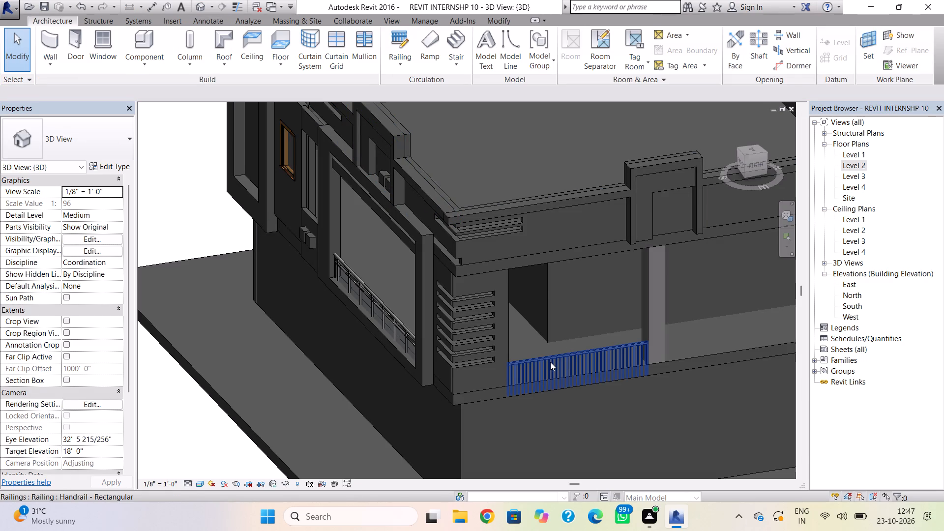
left_click(550, 362)
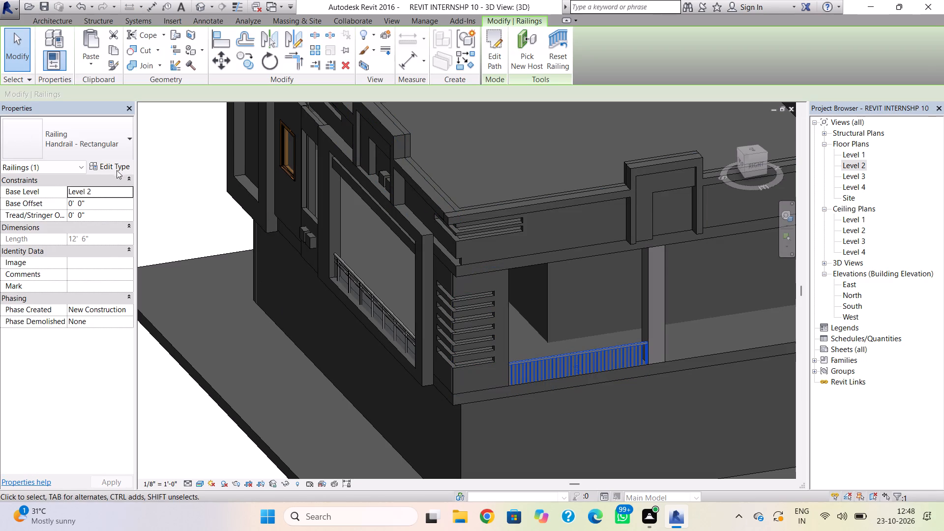
left_click(102, 153)
left_click(98, 196)
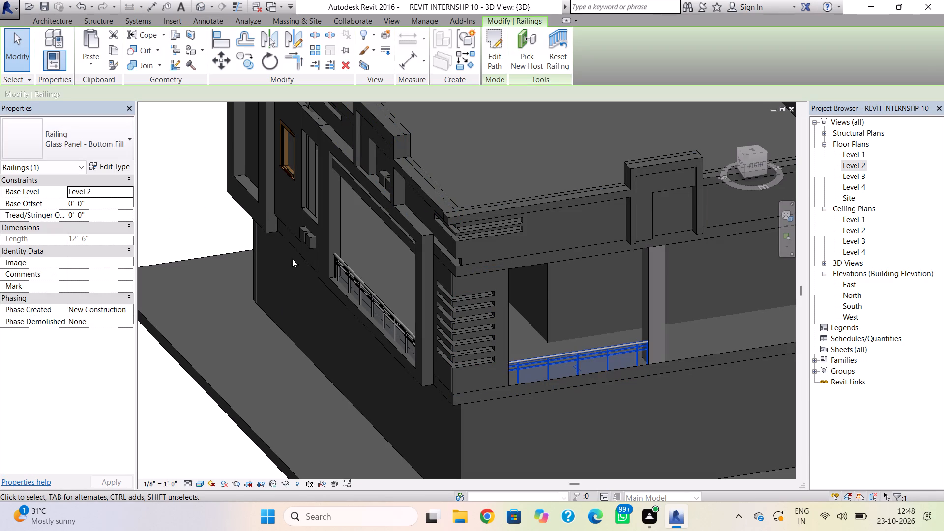
left_click(649, 398)
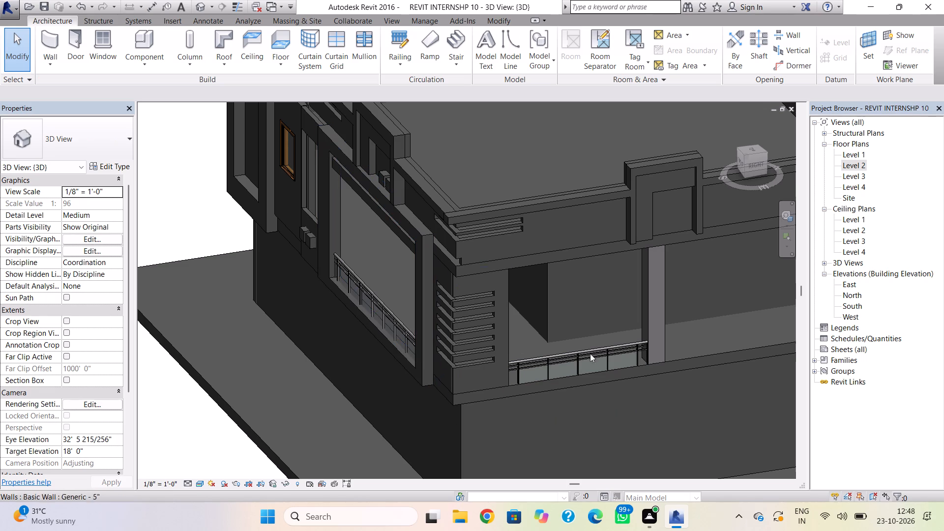
On the Level 2 plan, nudge the front glass railing slightly toward the building's interior and check its position in 3D.
double_click(849, 168)
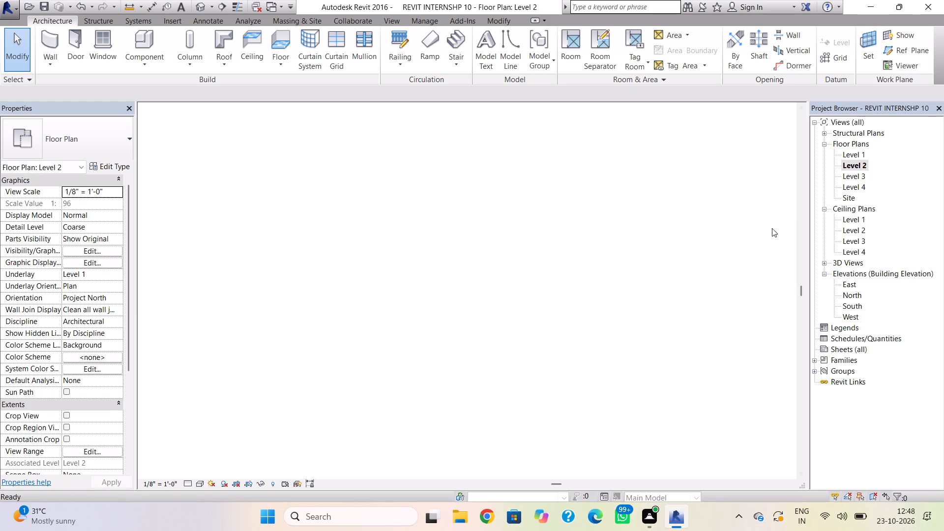
scroll(363, 349, "down", 11)
middle_click_drag(413, 337, 446, 329)
scroll(329, 419, "up", 4)
left_click(328, 419)
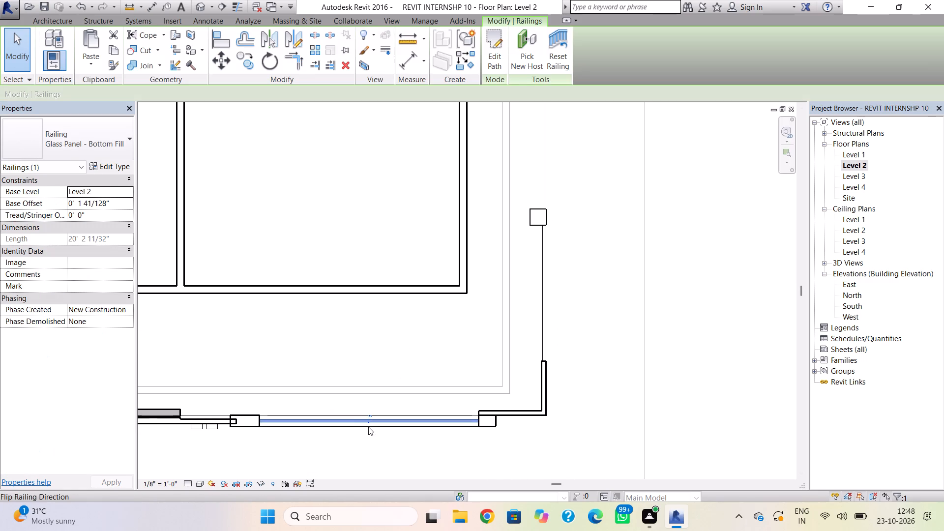
scroll(374, 427, "up", 4)
key("Up")
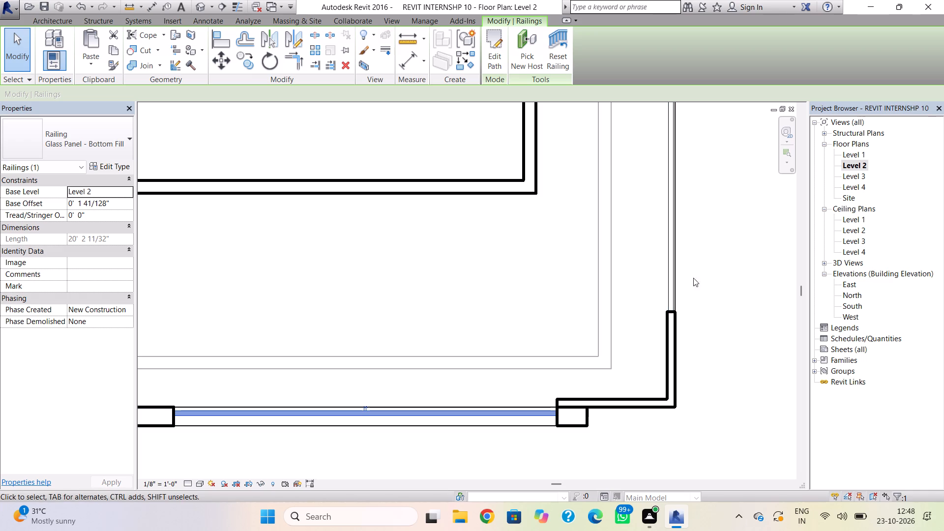
left_click(63, 23)
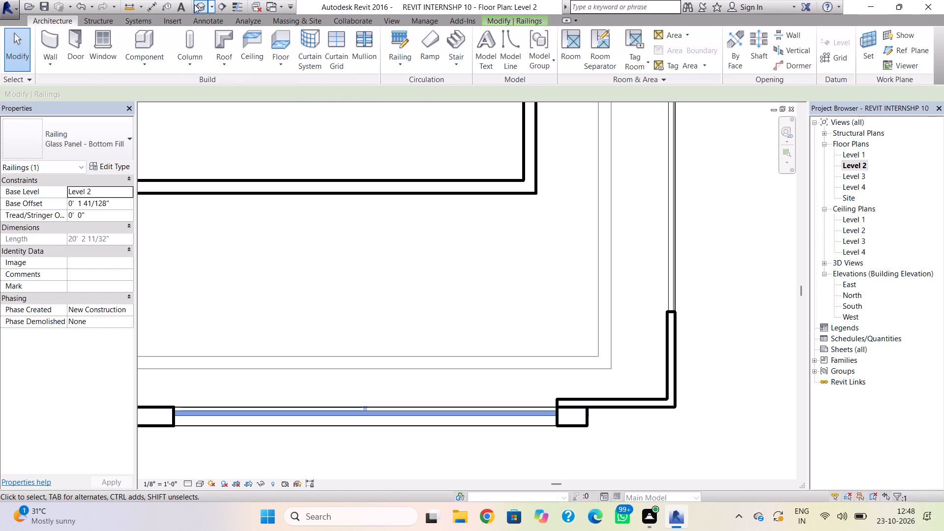
left_click(197, 8)
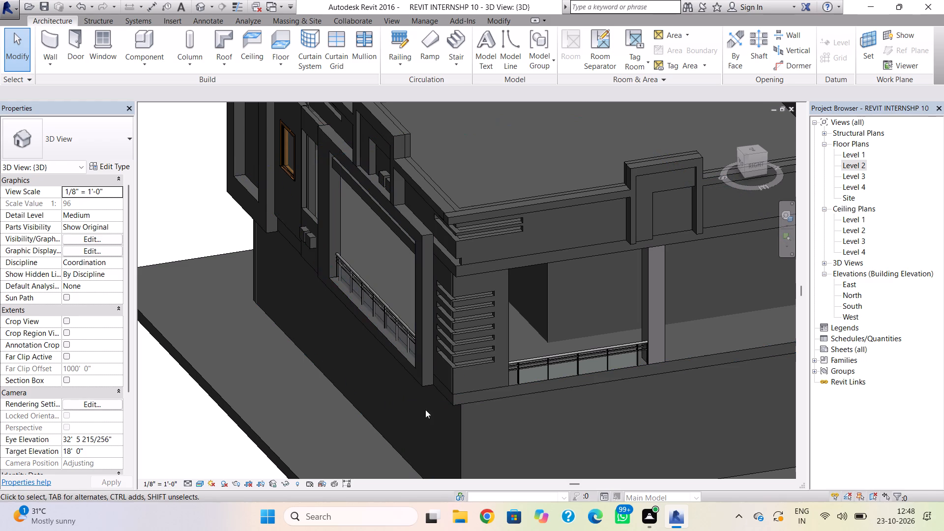
right_click_drag(396, 435, 436, 312, "shift")
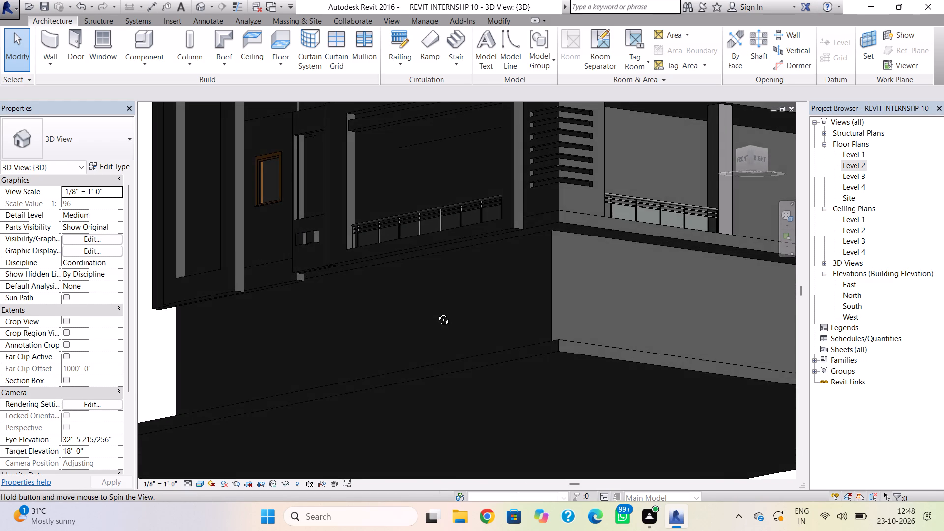
right_click_drag(436, 312, 460, 312, "shift")
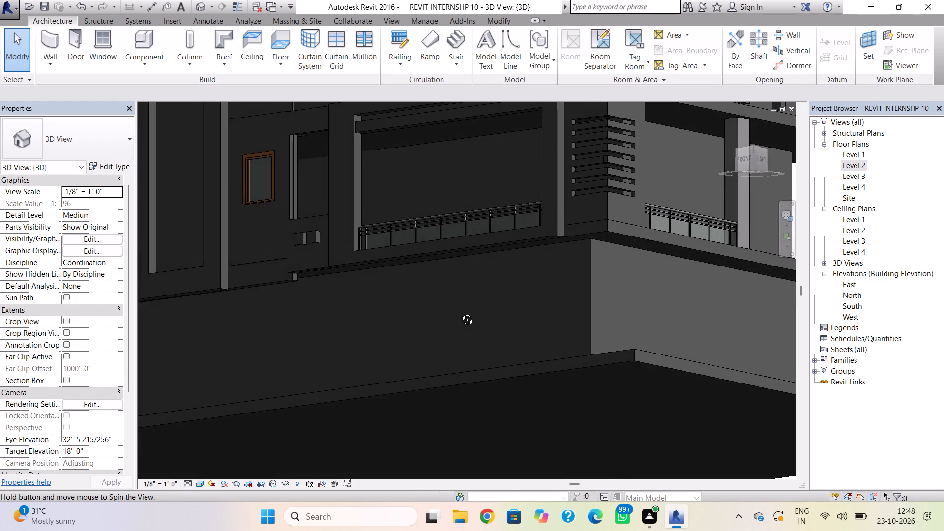
right_click_drag(460, 312, 462, 337, "shift")
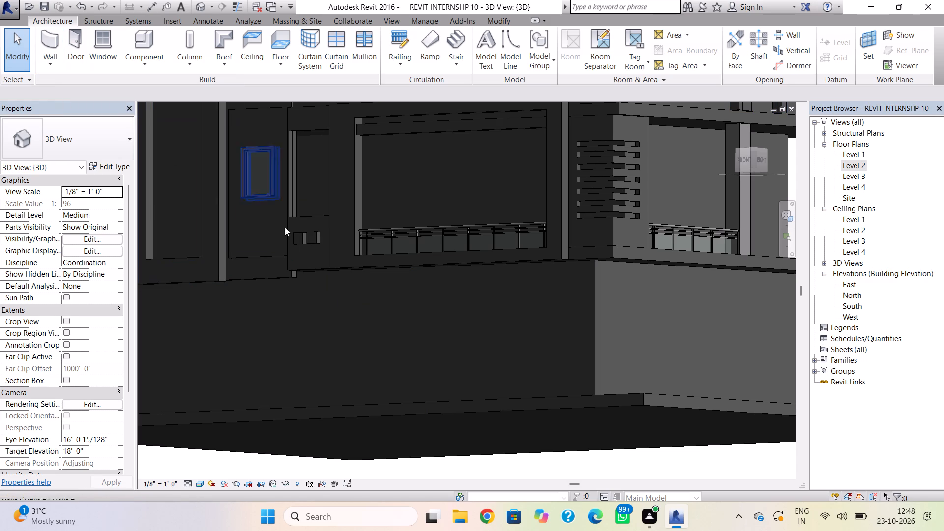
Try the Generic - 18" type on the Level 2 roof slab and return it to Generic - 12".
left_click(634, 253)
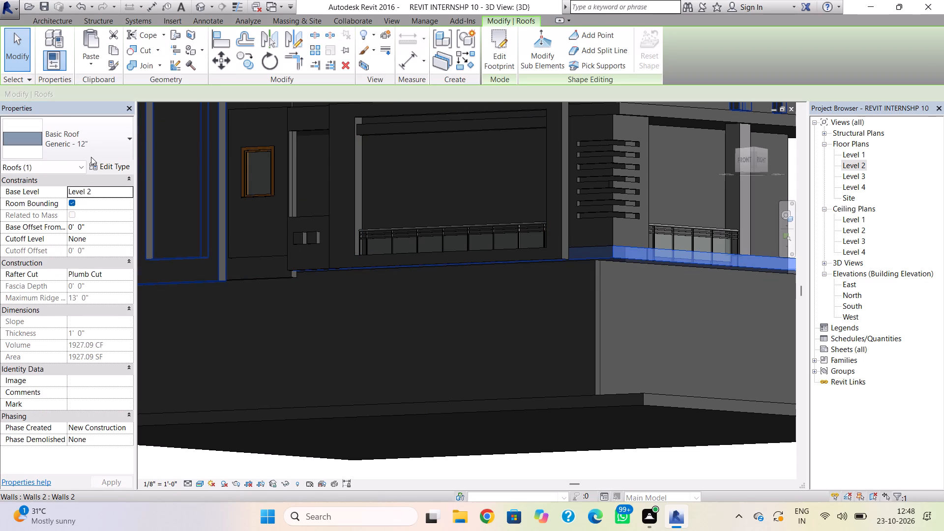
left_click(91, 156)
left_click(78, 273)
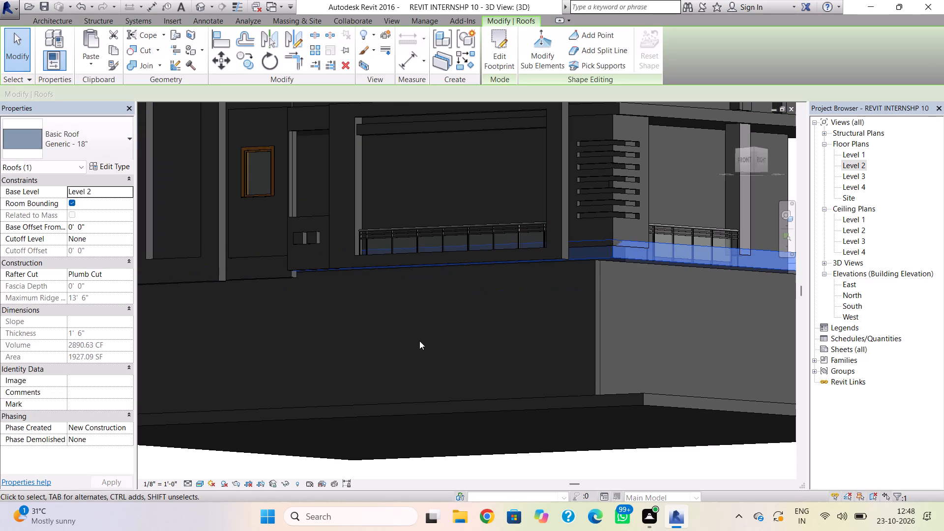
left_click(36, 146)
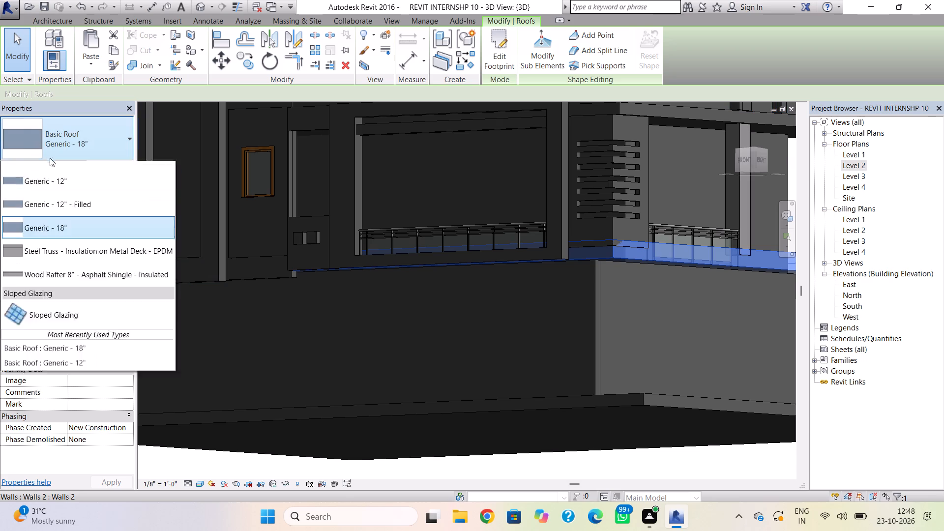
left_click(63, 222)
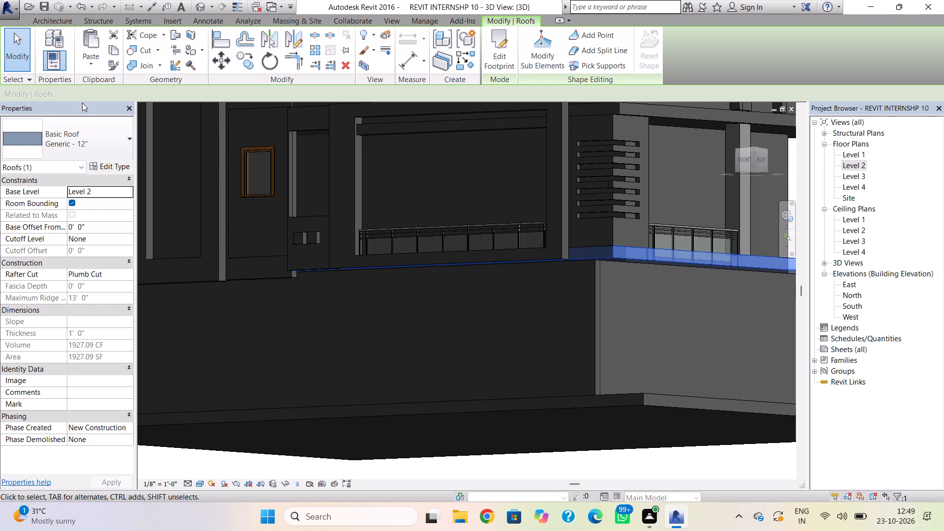
Place a Fascia-Flat 1x12 along the lower front and open-side edges of the Level 2 roof slab.
left_click(51, 23)
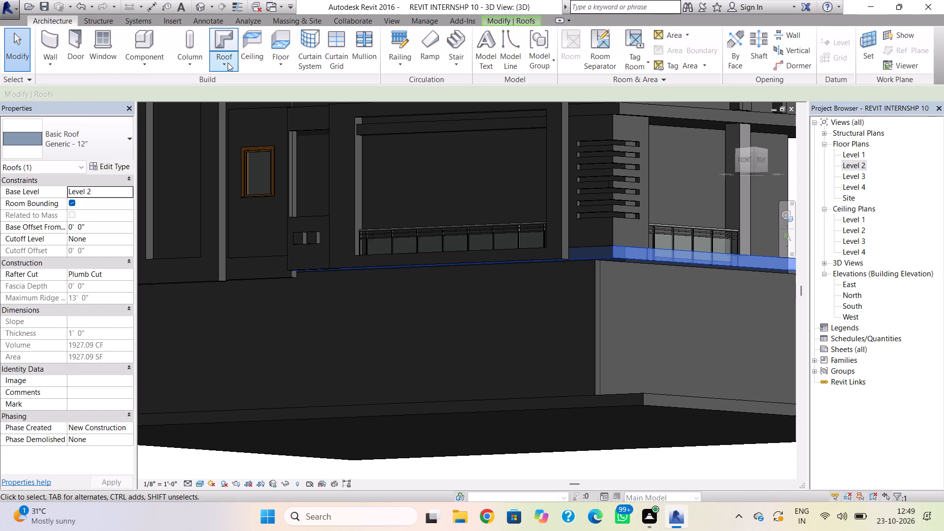
left_click(226, 63)
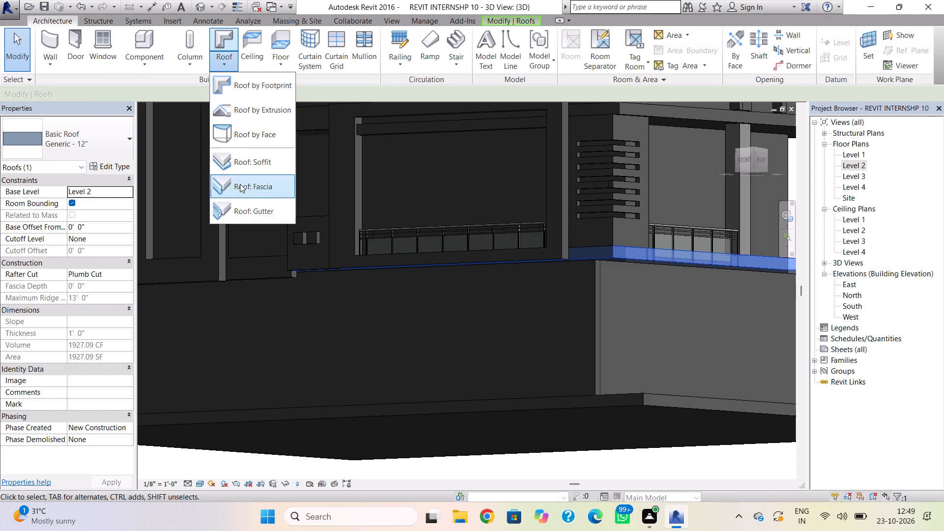
left_click(239, 187)
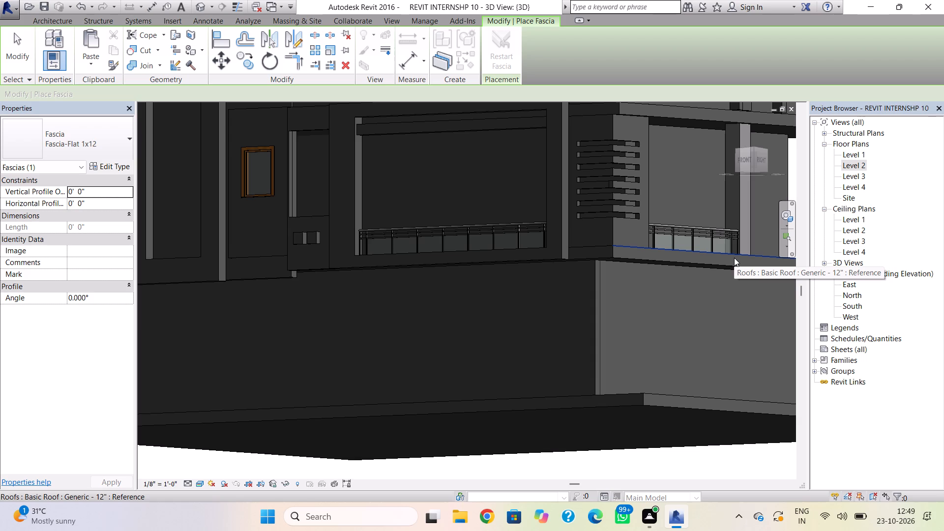
left_click(601, 257)
left_click(647, 258)
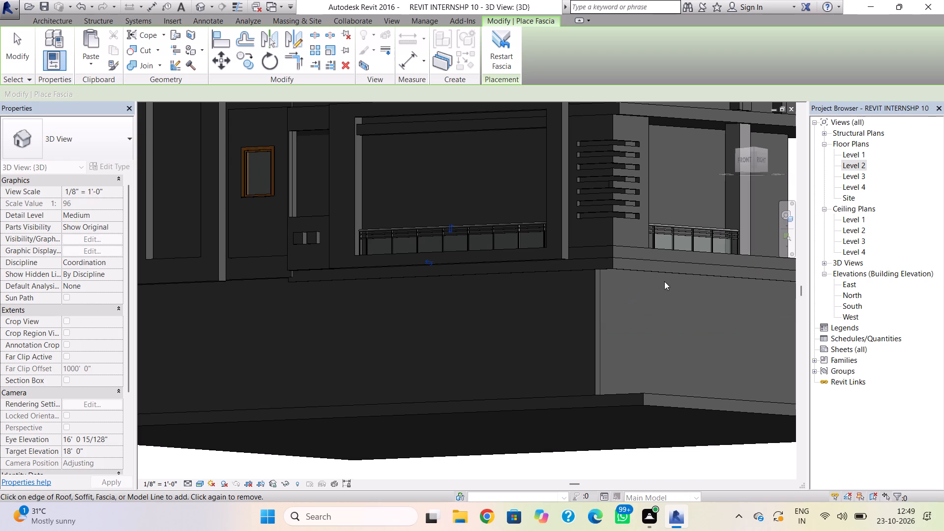
Continue the Fascia-Flat 1x12 along the Level 2 roof slab's stepped rear edges and the building's left side.
right_click_drag(701, 263, 471, 303, "shift")
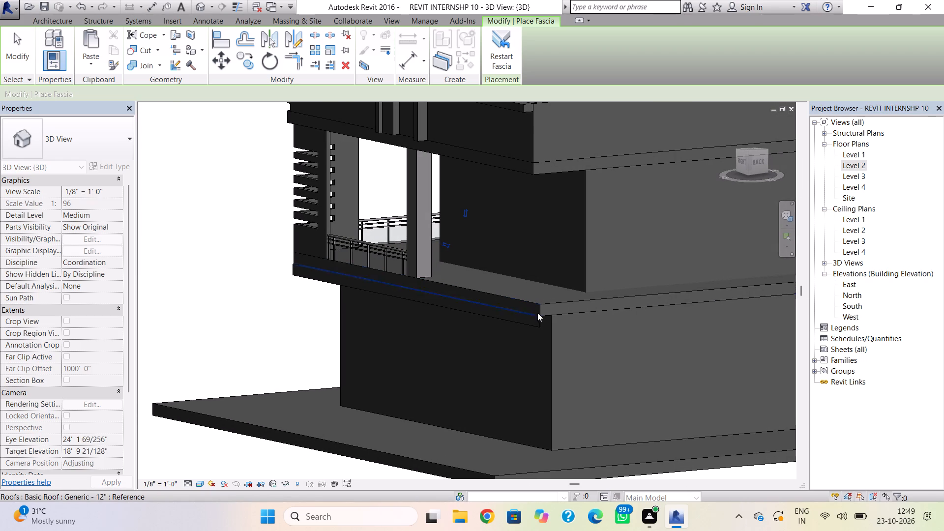
left_click(551, 313)
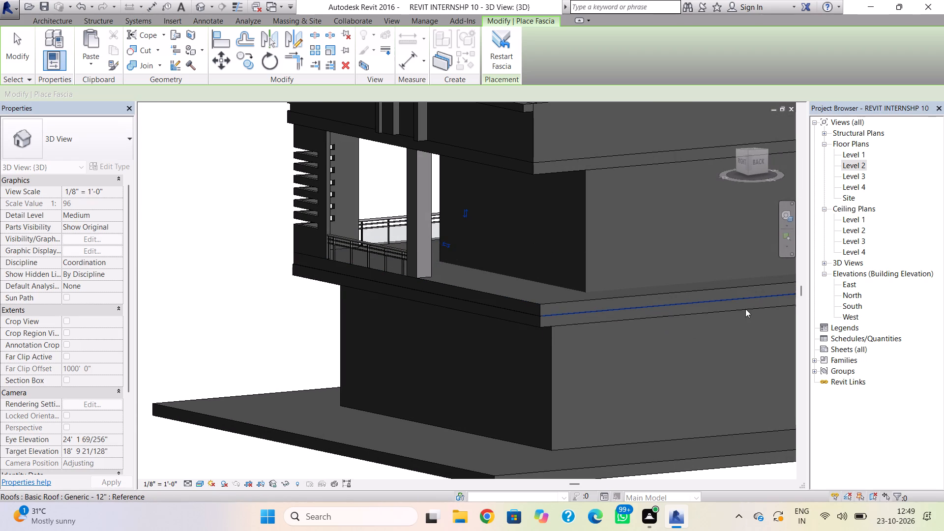
right_click_drag(747, 309, 537, 320, "shift")
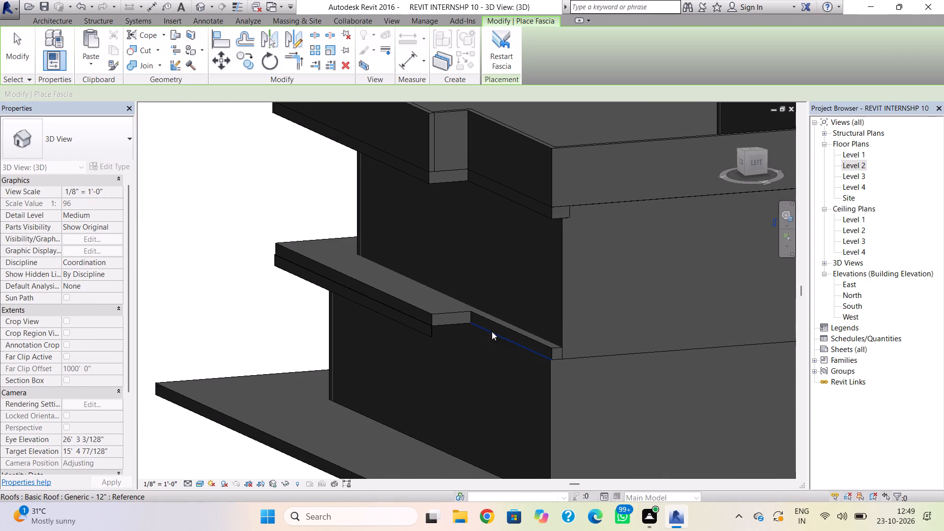
left_click(456, 324)
left_click(485, 331)
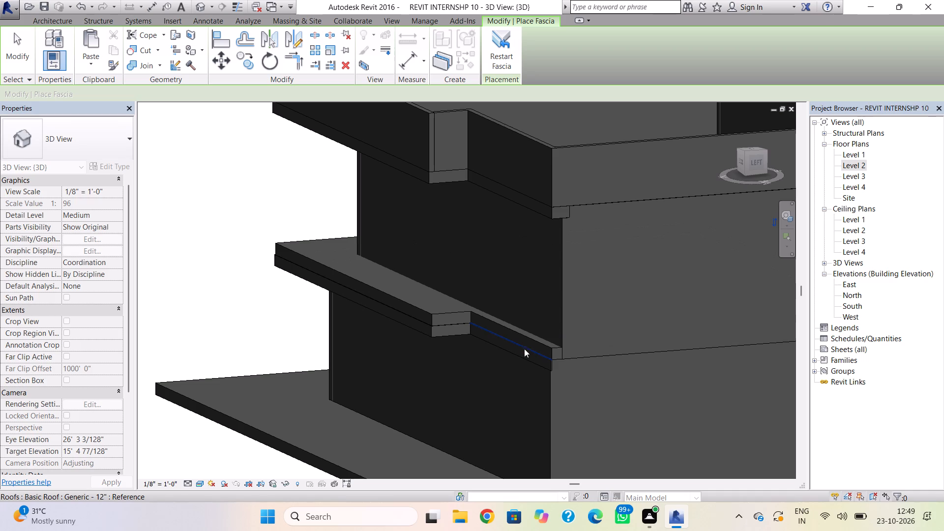
left_click(559, 359)
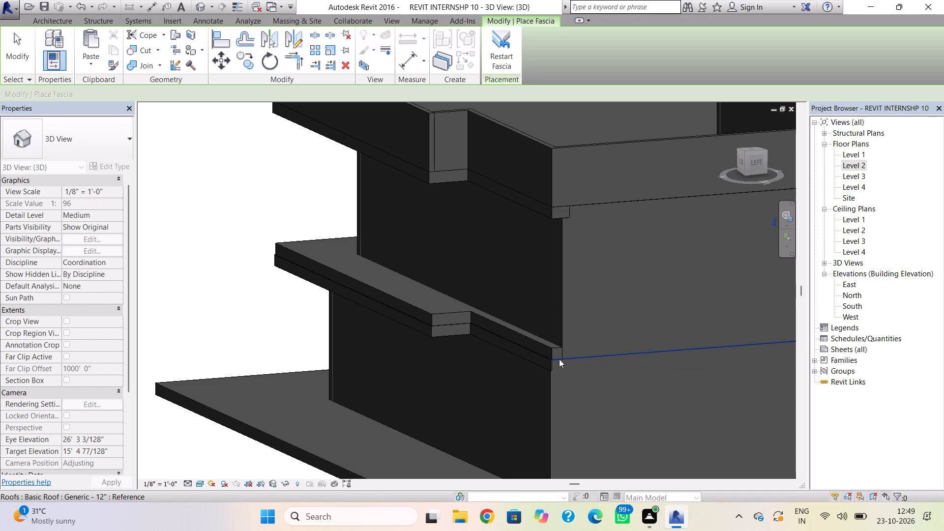
Examine the left side and front underside of the Level 2 roof slab, especially where the front fascia ends at the projecting walls.
scroll(619, 364, "down", 2)
middle_click_drag(623, 359, 437, 321)
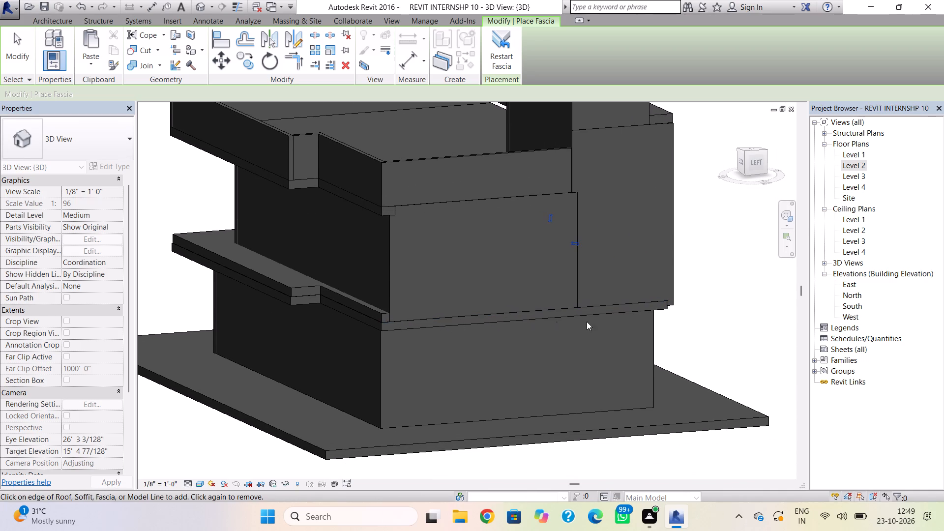
right_click_drag(678, 319, 632, 317, "shift")
scroll(584, 327, "up", 4)
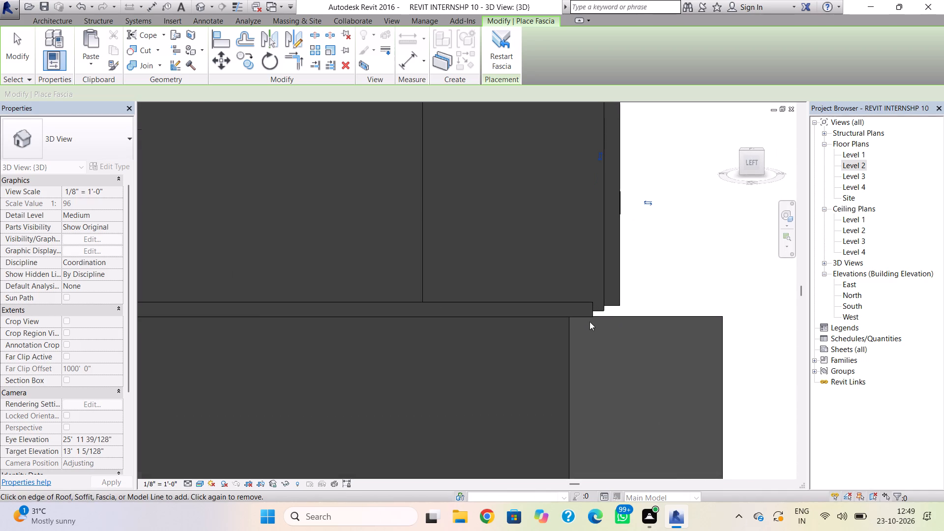
right_click_drag(674, 313, 542, 307, "shift")
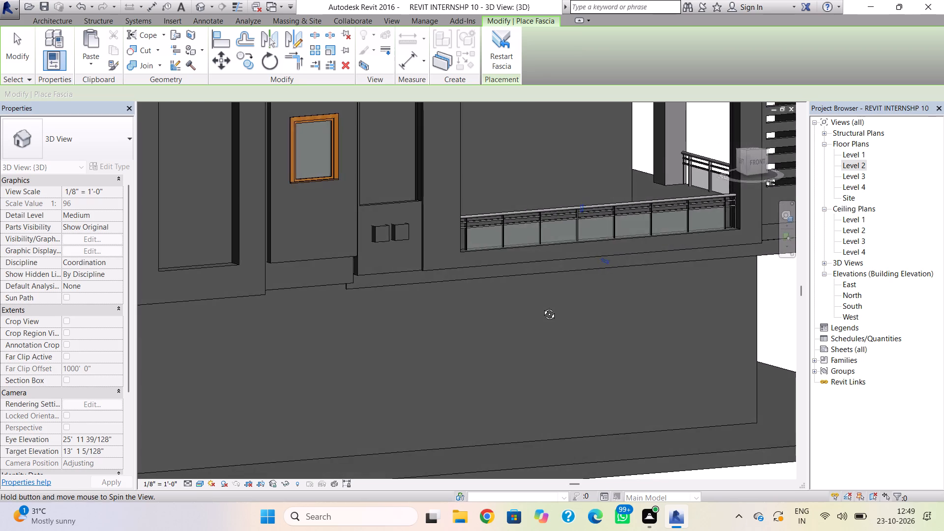
right_click_drag(542, 307, 525, 299, "shift")
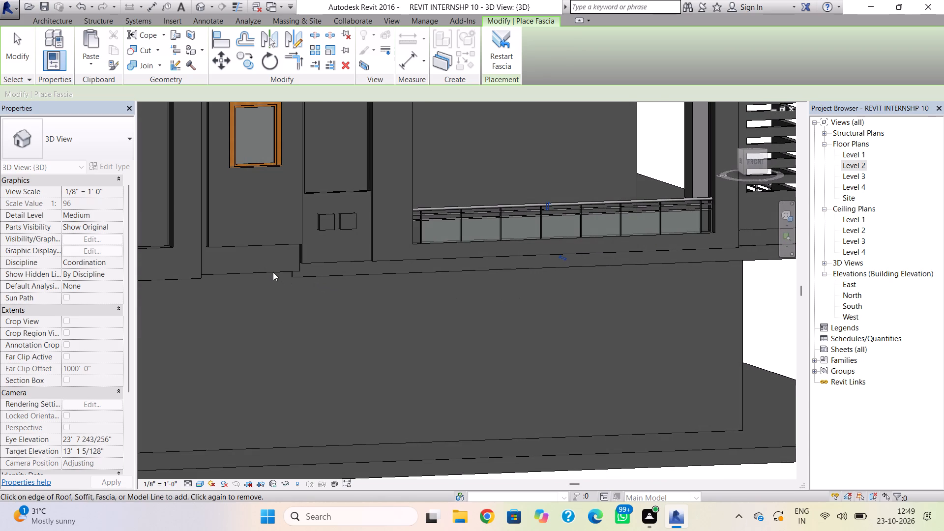
scroll(514, 281, "down", 2)
middle_click_drag(510, 282, 756, 280)
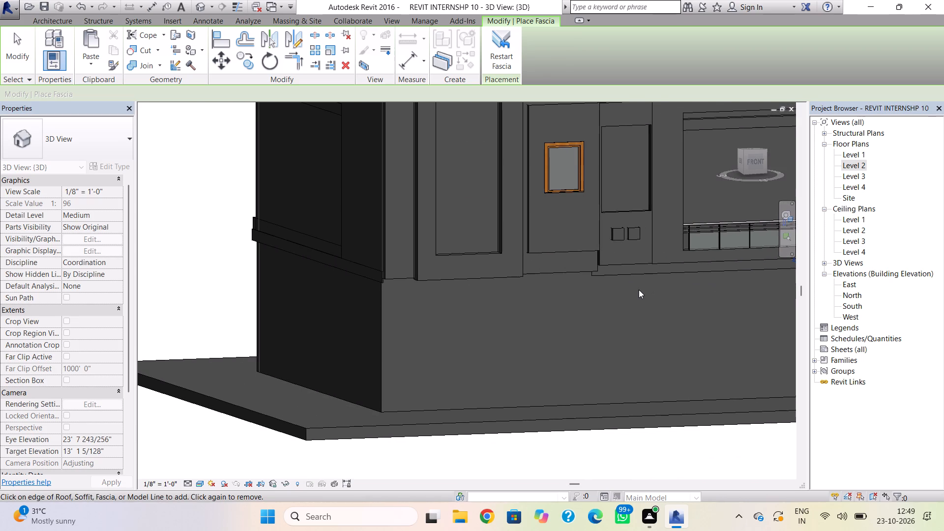
right_click_drag(606, 304, 579, 288, "shift")
scroll(547, 292, "up", 2)
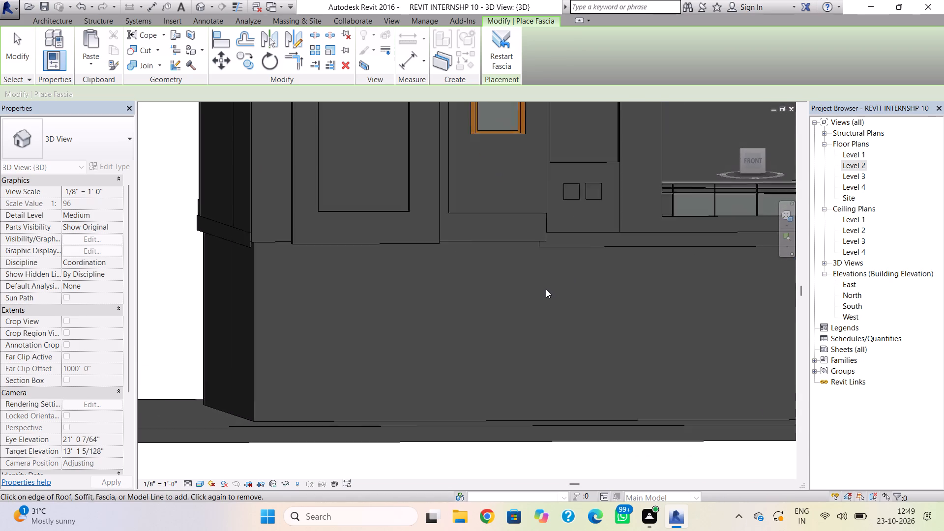
scroll(546, 289, "up", 2)
right_click_drag(505, 300, 517, 261, "shift")
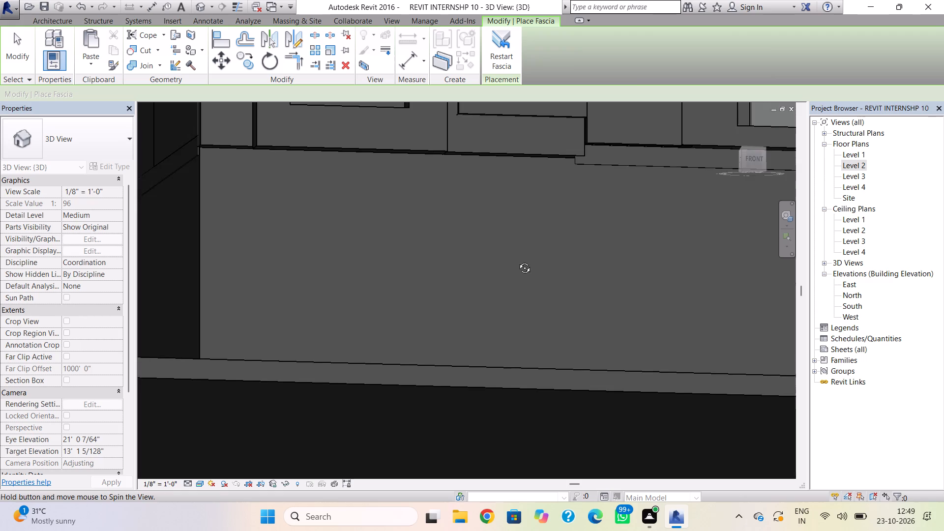
right_click_drag(517, 261, 518, 246, "shift")
middle_click_drag(518, 252, 510, 456)
right_click_drag(513, 406, 523, 302, "shift")
middle_click_drag(522, 312, 505, 436)
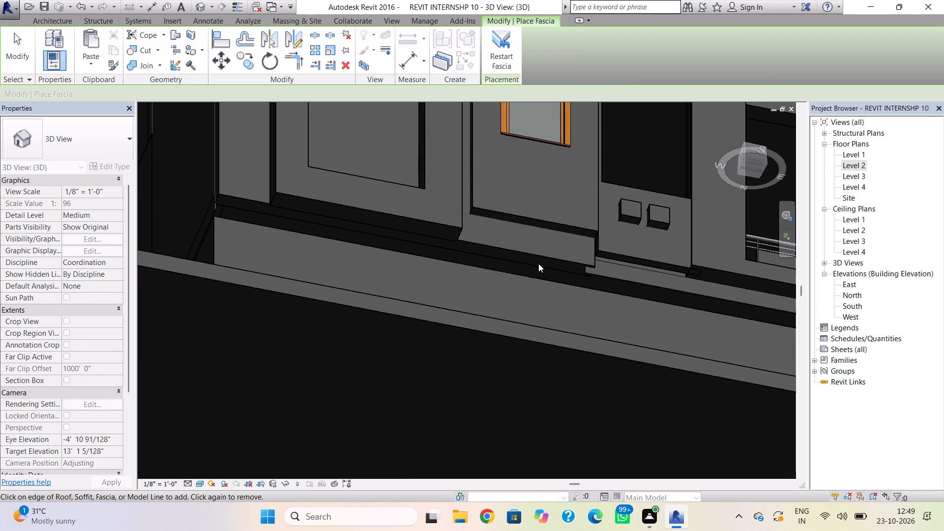
scroll(550, 268, "up", 4)
scroll(601, 272, "up", 6)
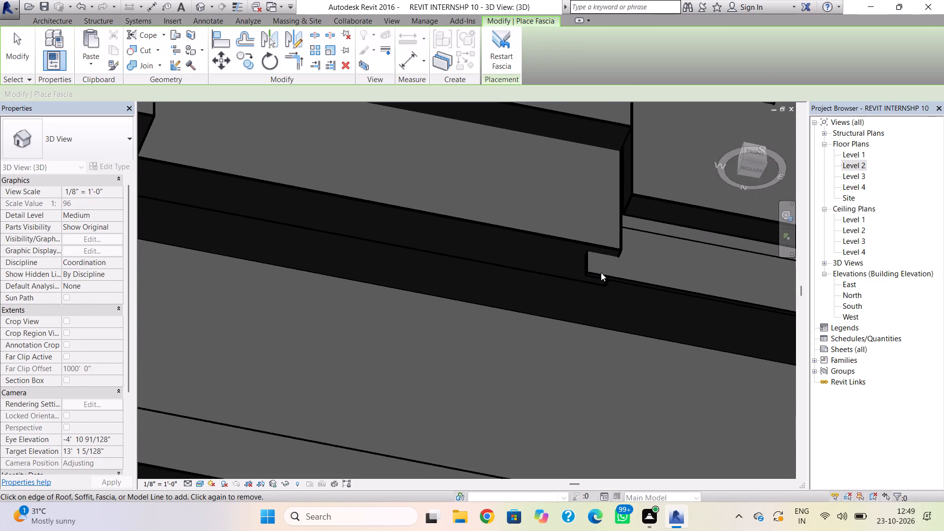
scroll(601, 272, "down", 3)
scroll(674, 260, "down", 5)
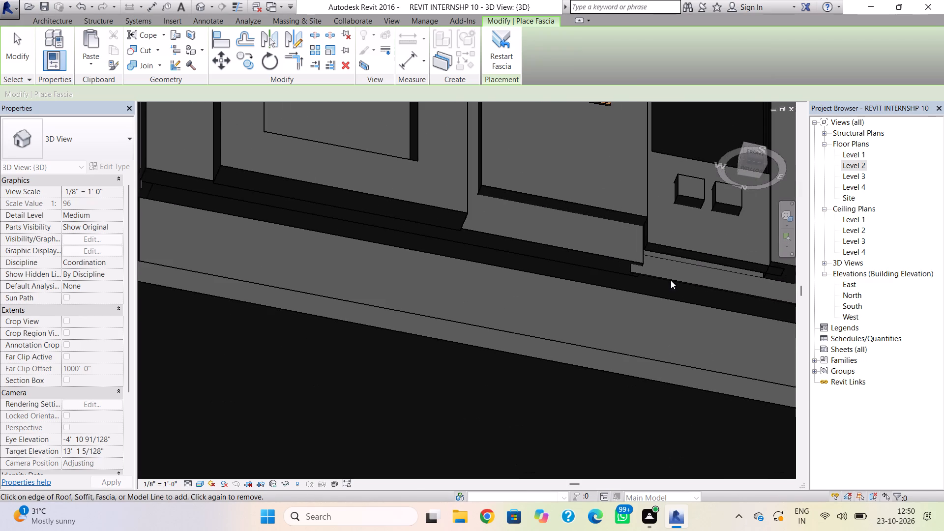
scroll(665, 269, "down", 5)
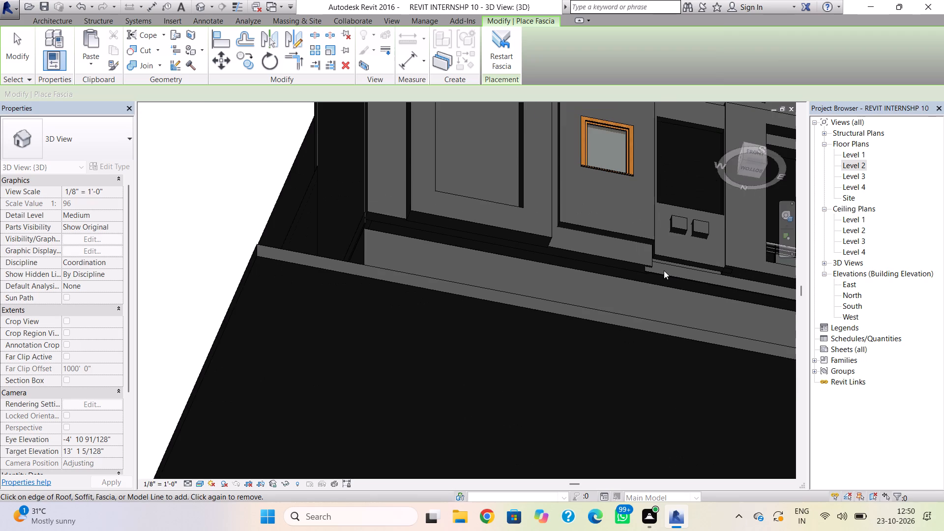
key("Escape")
scroll(663, 272, "down", 3)
right_click_drag(667, 271, 637, 353, "shift")
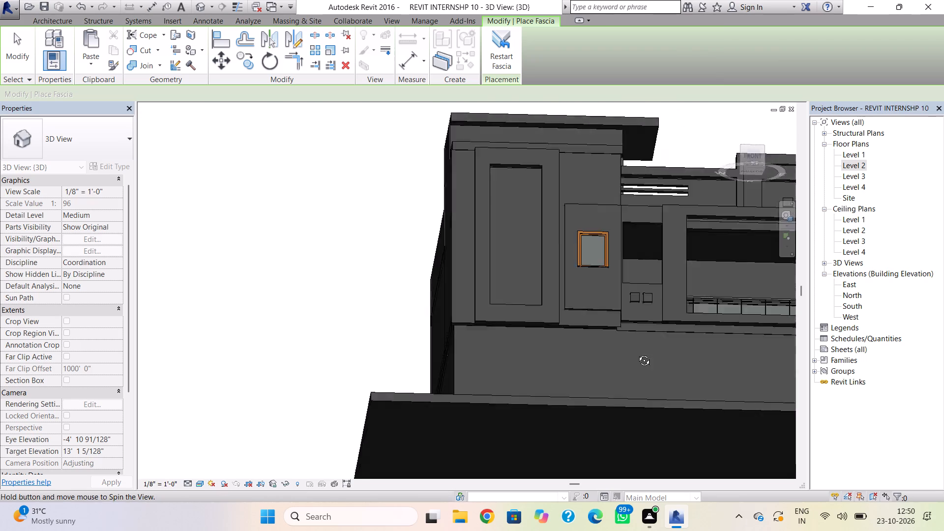
right_click_drag(637, 353, 600, 406, "shift")
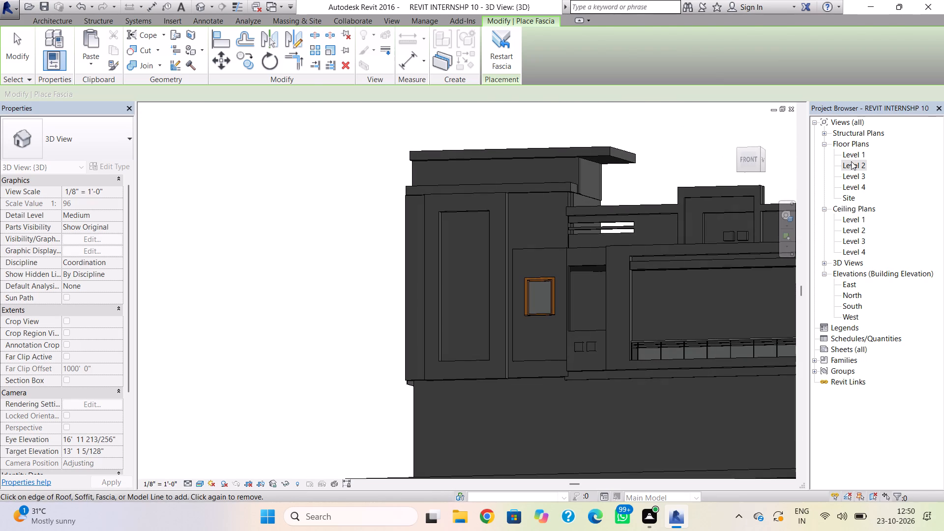
Inspect the front glass railing on the Level 2 plan and the roof slab's fascia run in 3D.
double_click(851, 161)
scroll(509, 295, "down", 5)
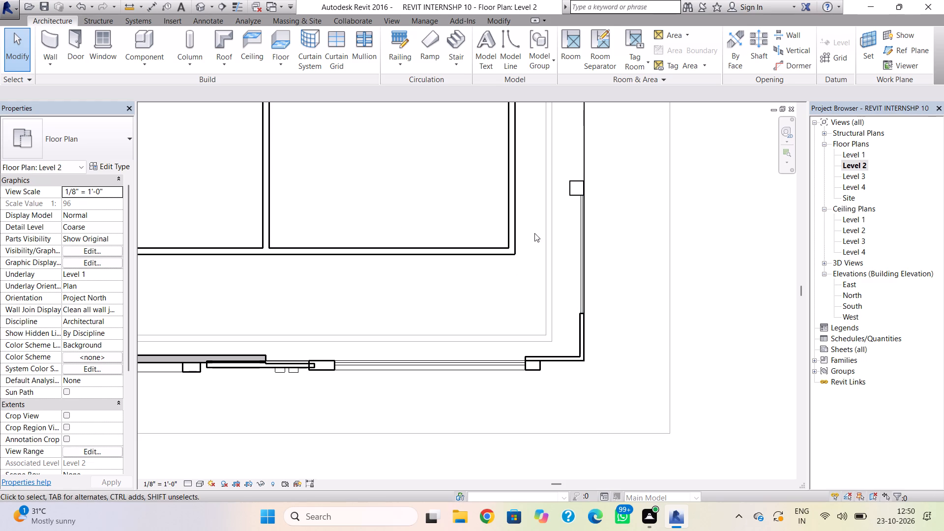
scroll(524, 226, "down", 3)
middle_click_drag(566, 247, 587, 241)
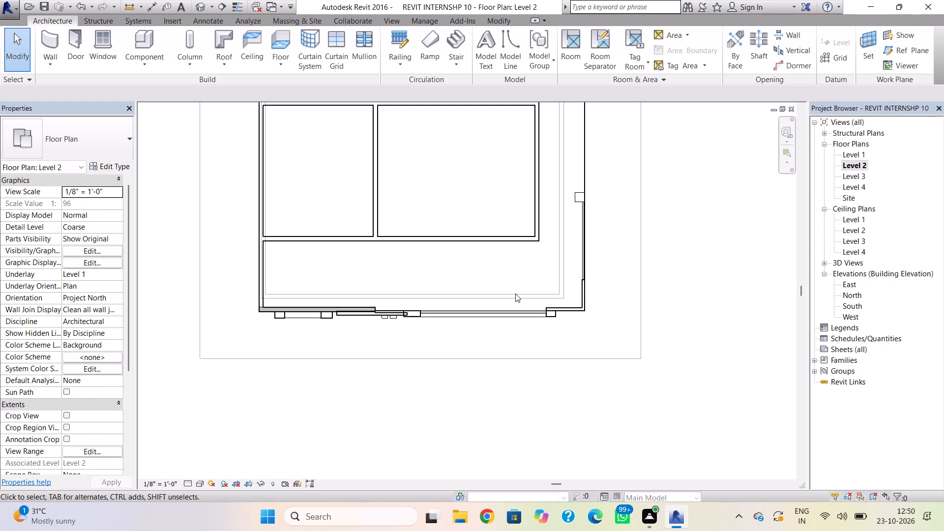
scroll(531, 314, "up", 4)
left_click(531, 317)
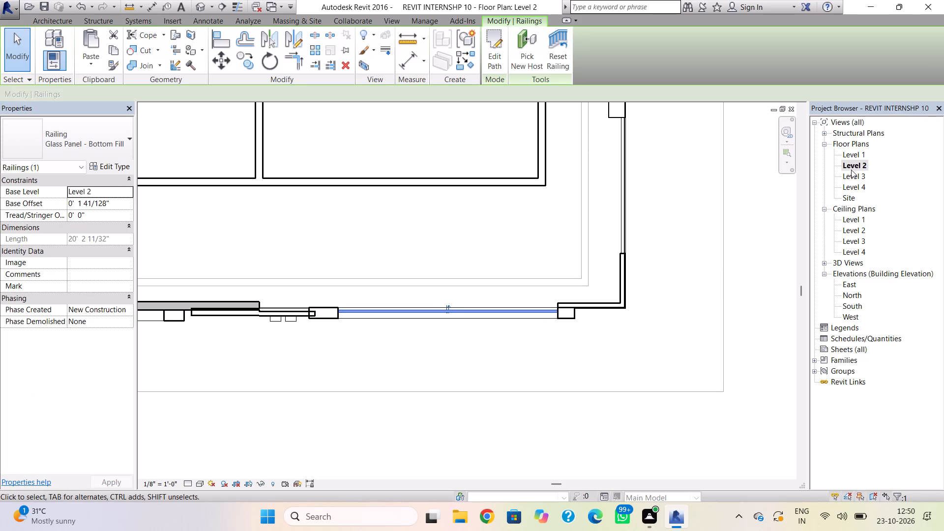
key("Escape")
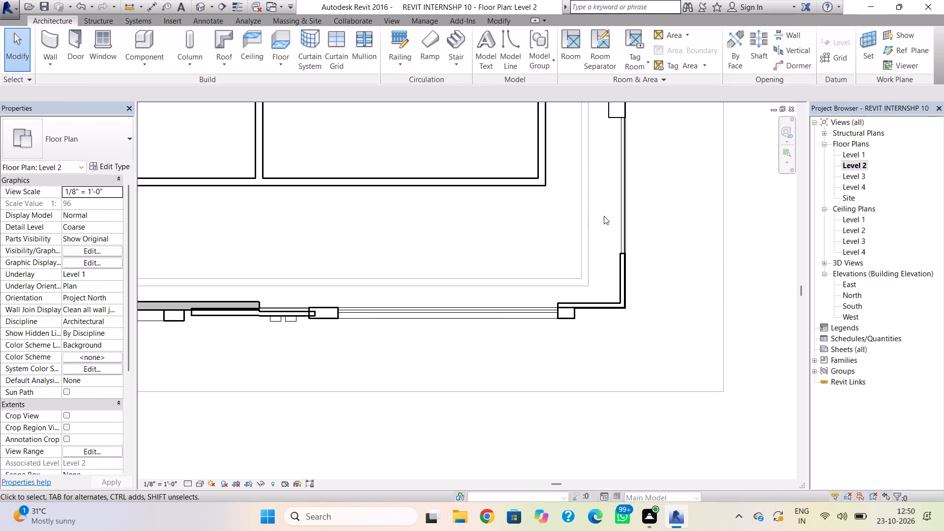
left_click(201, 9)
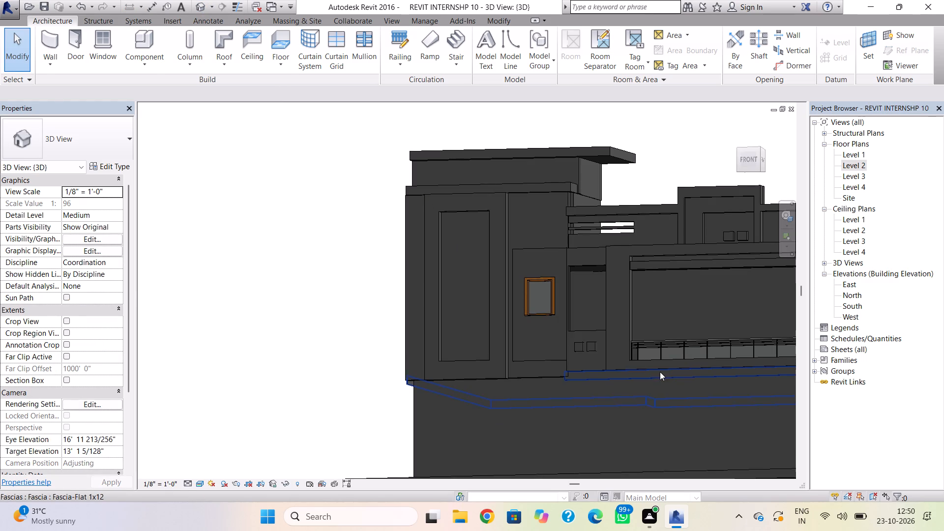
double_click(660, 372)
scroll(563, 385, "down", 3)
middle_click_drag(563, 385, 410, 349)
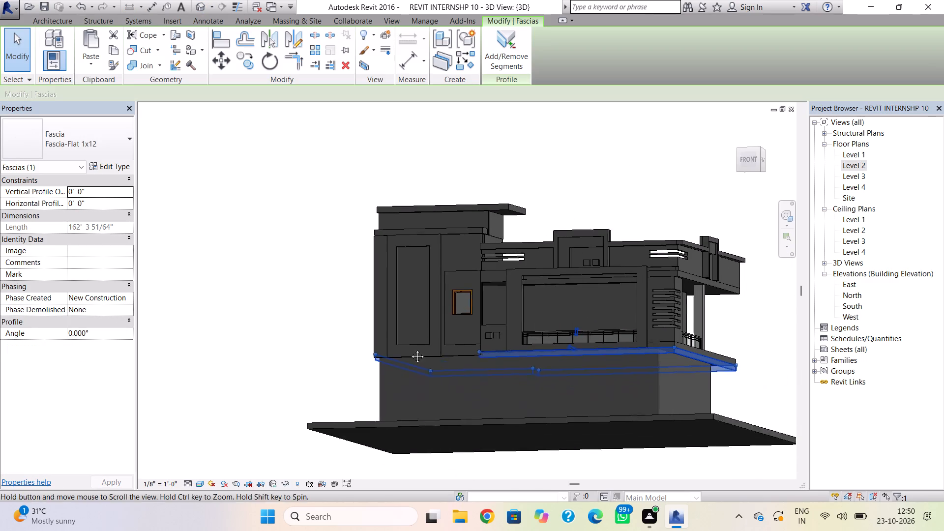
middle_click_drag(410, 349, 343, 339)
key("Escape")
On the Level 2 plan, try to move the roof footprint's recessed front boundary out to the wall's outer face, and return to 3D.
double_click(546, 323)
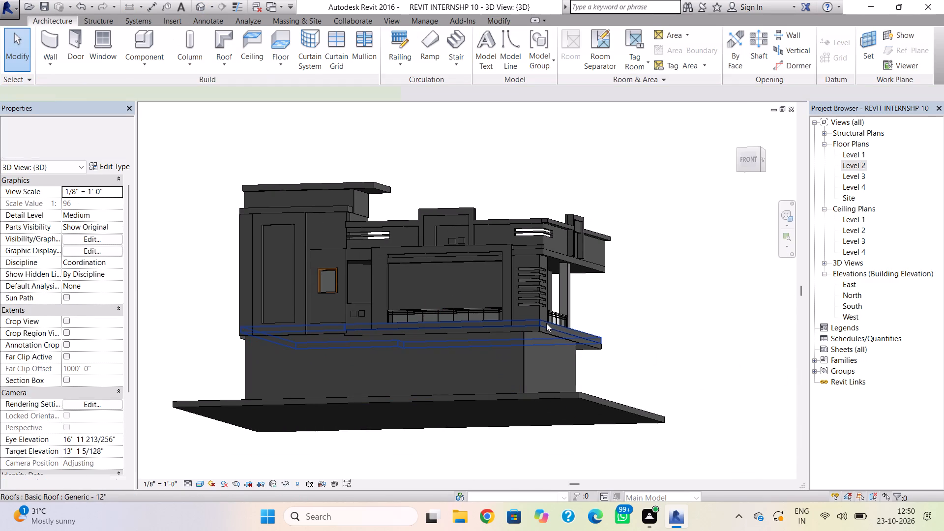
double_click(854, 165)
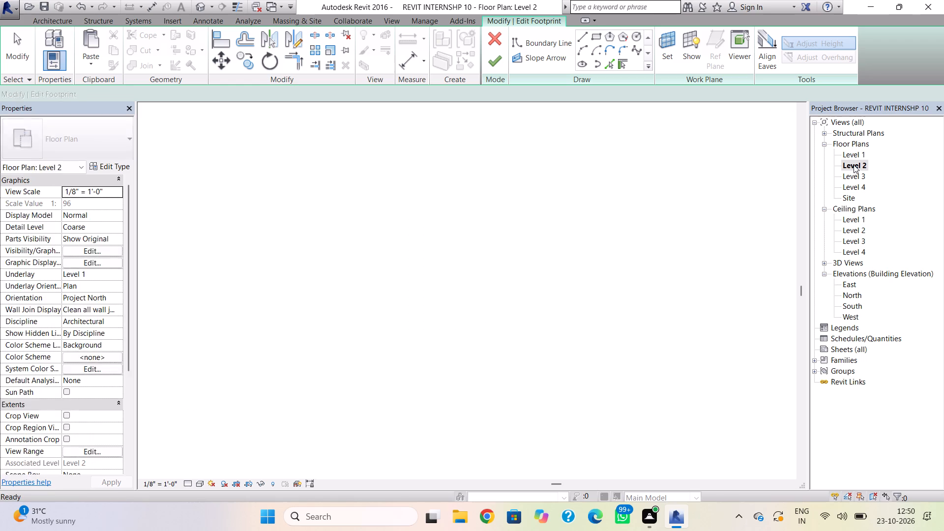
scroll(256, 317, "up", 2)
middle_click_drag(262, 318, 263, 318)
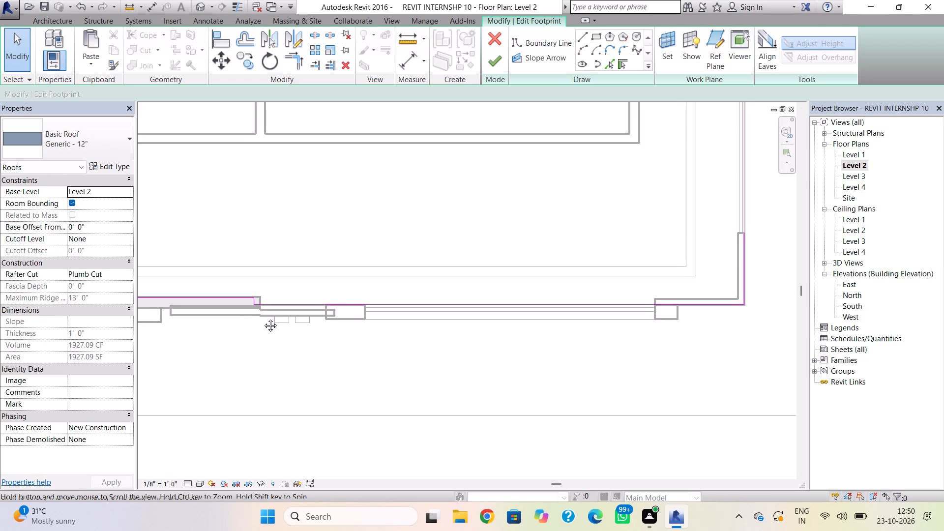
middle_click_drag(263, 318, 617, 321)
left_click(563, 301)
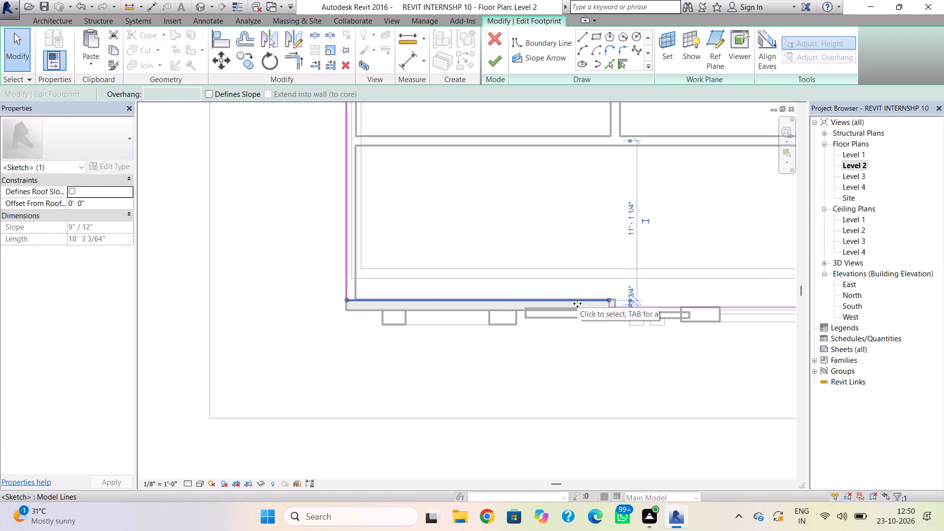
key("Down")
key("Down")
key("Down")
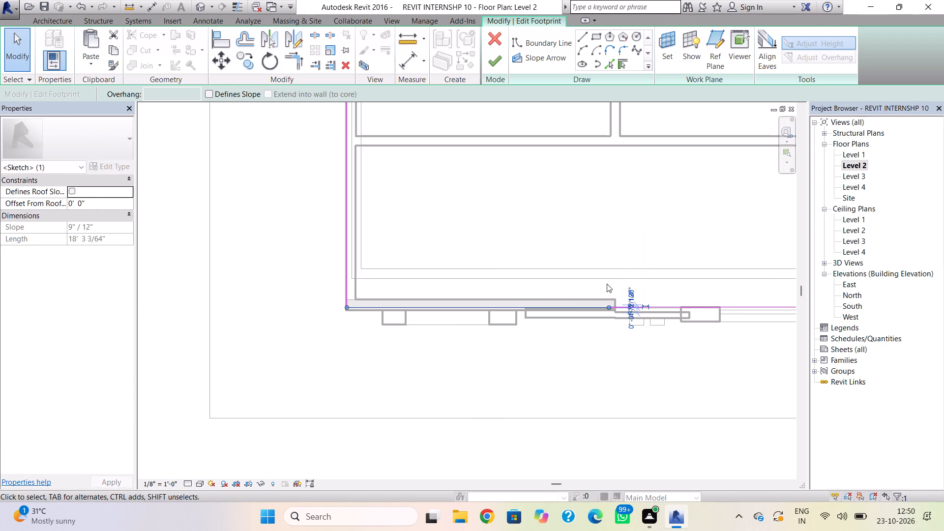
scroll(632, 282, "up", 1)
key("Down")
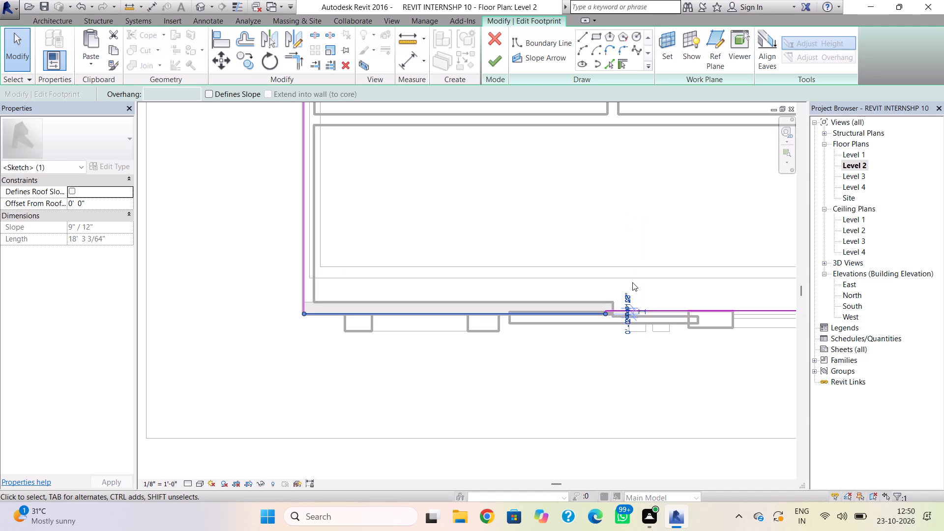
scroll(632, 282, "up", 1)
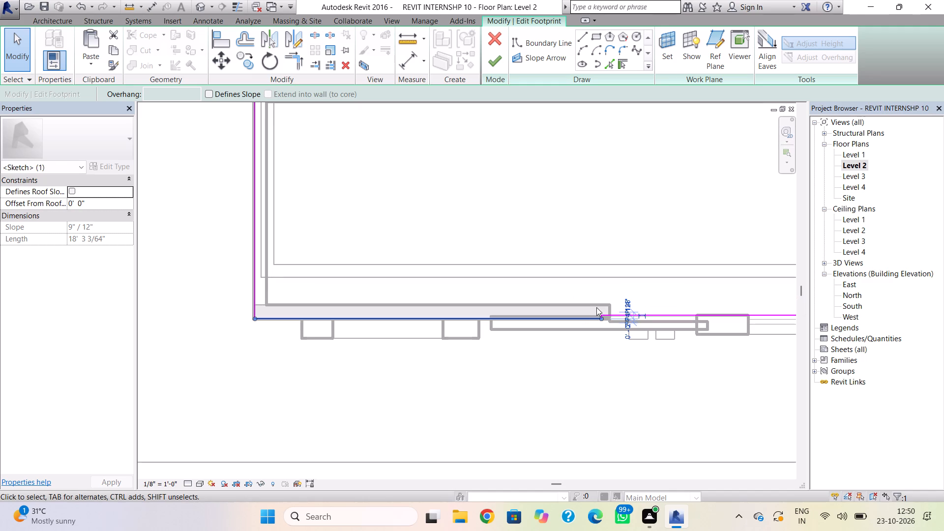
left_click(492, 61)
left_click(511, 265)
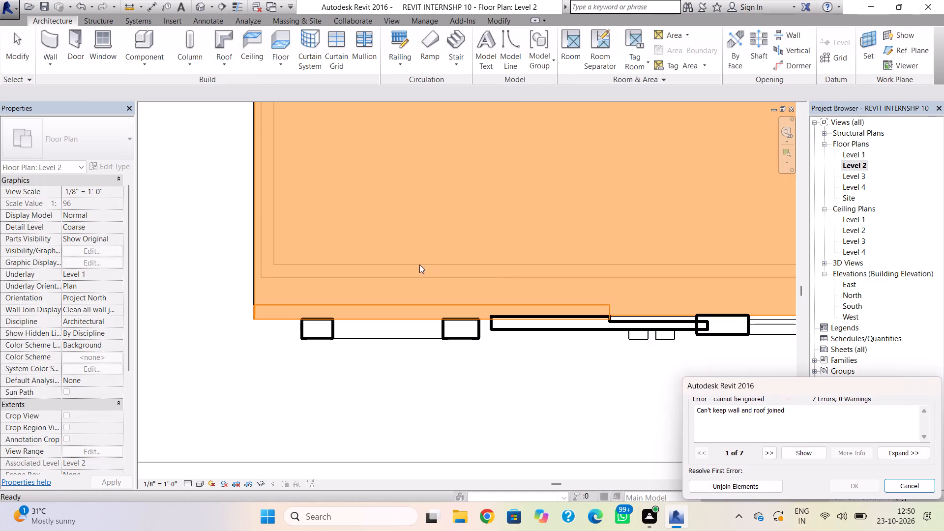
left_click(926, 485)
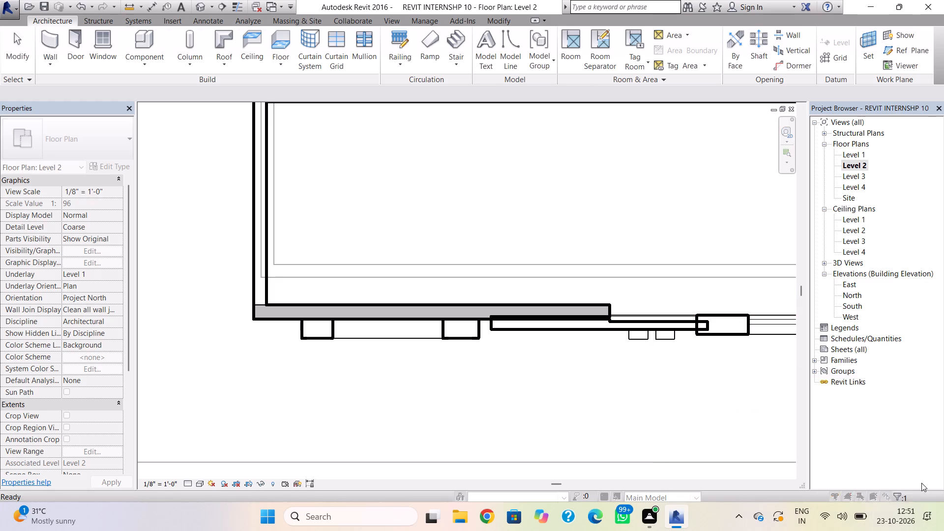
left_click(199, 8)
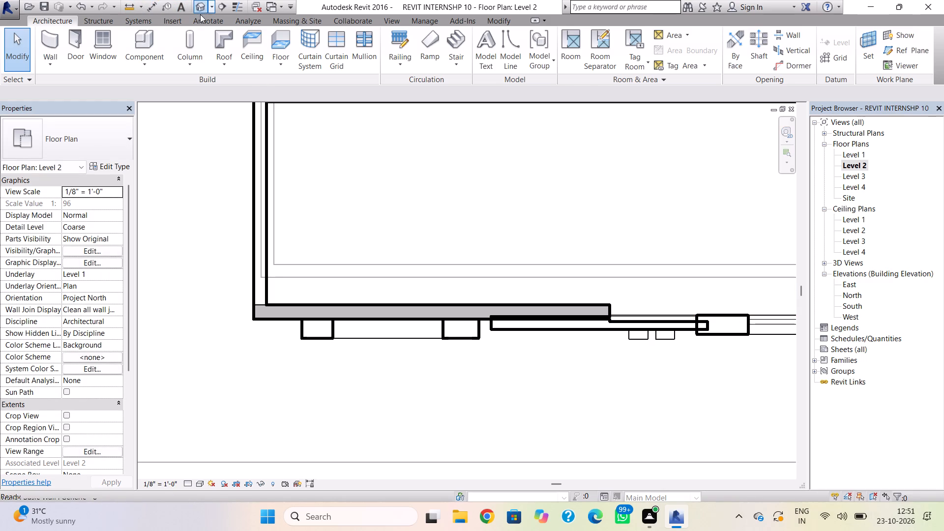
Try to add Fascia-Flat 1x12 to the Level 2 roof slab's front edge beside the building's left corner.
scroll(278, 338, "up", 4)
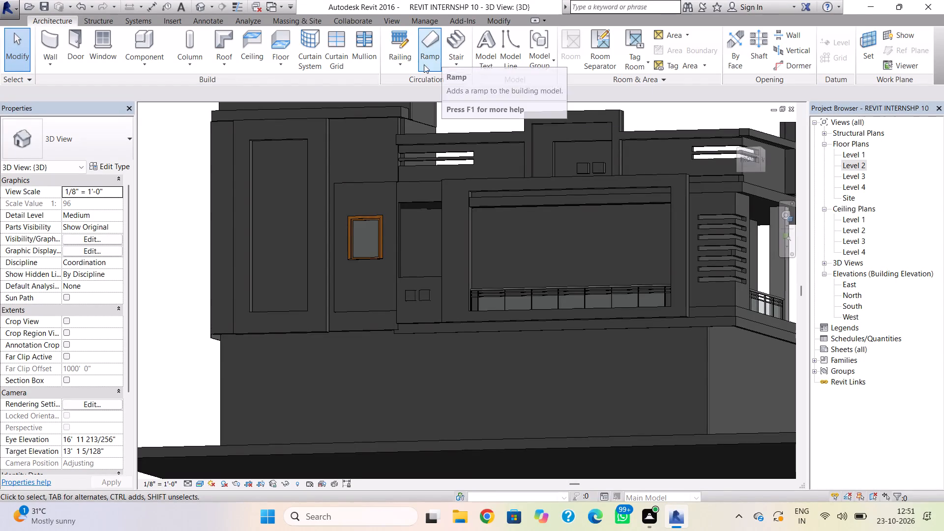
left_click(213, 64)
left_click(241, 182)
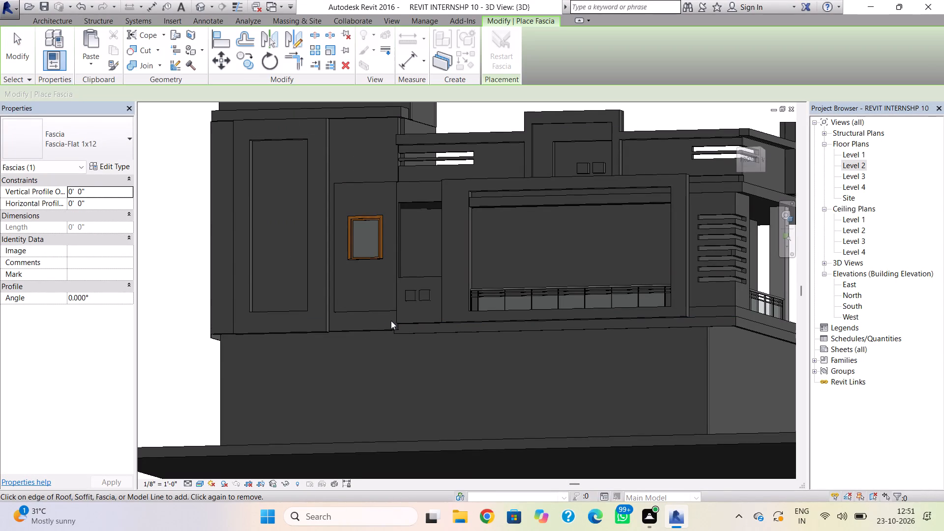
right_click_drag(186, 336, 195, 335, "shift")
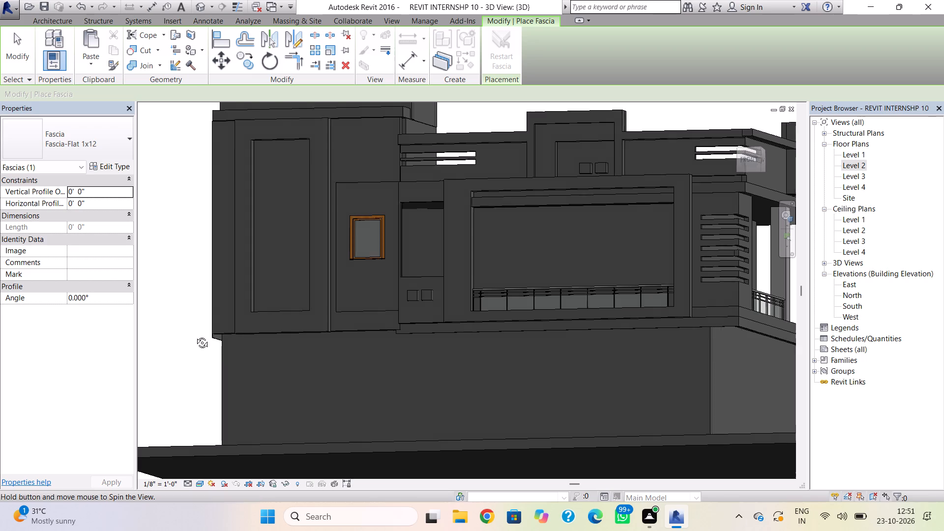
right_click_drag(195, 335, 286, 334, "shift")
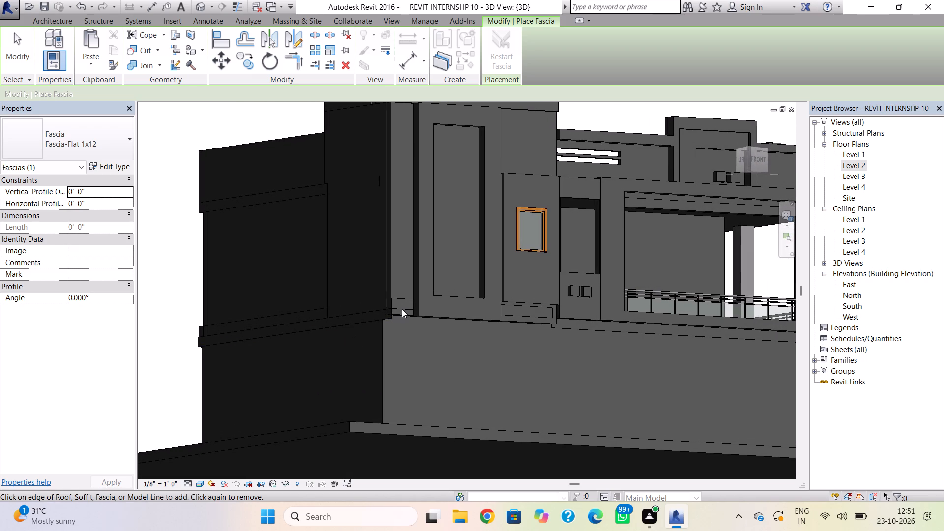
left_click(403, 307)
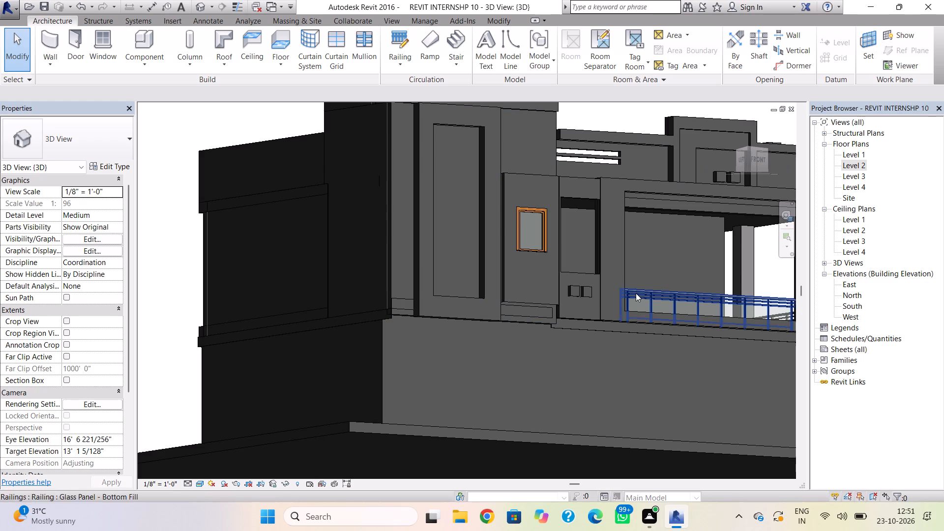
Inspect the Level 2 plan and, in 3D, the roof slab's fascia along the left side and front facade.
double_click(860, 166)
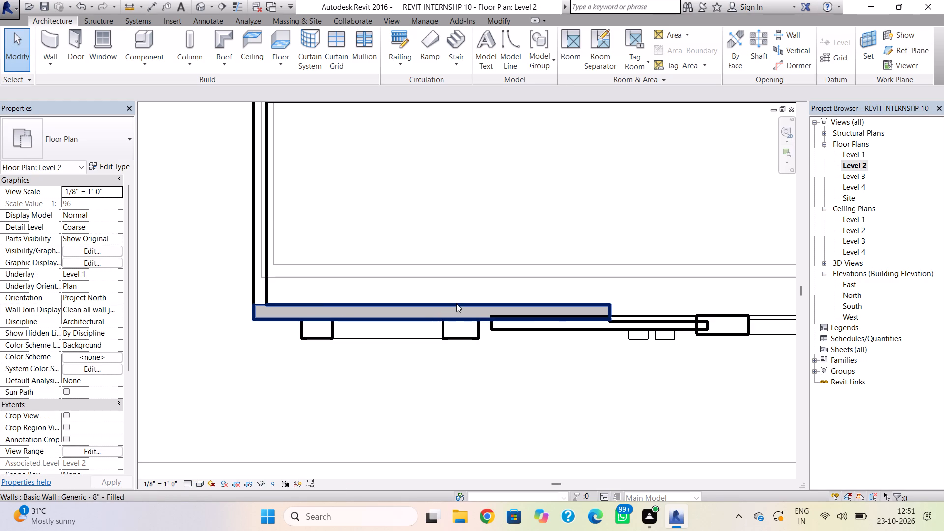
left_click(198, 4)
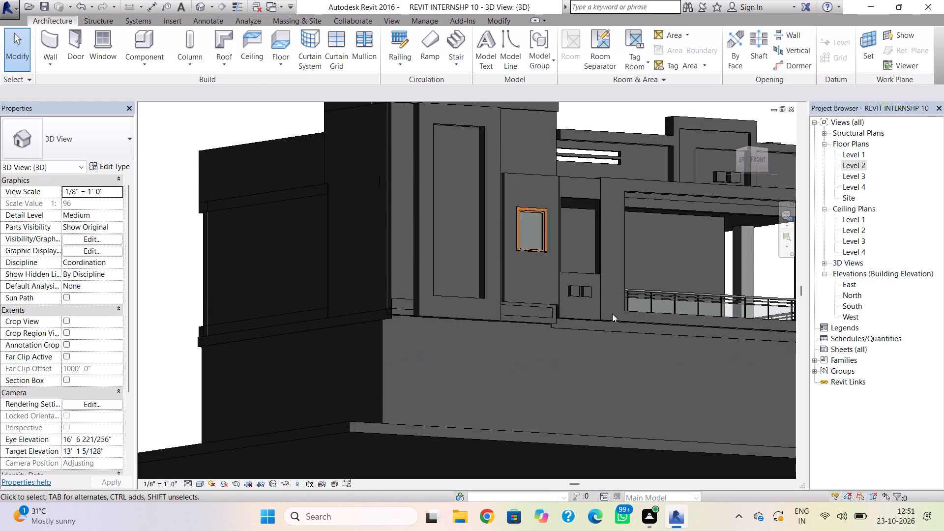
double_click(287, 325)
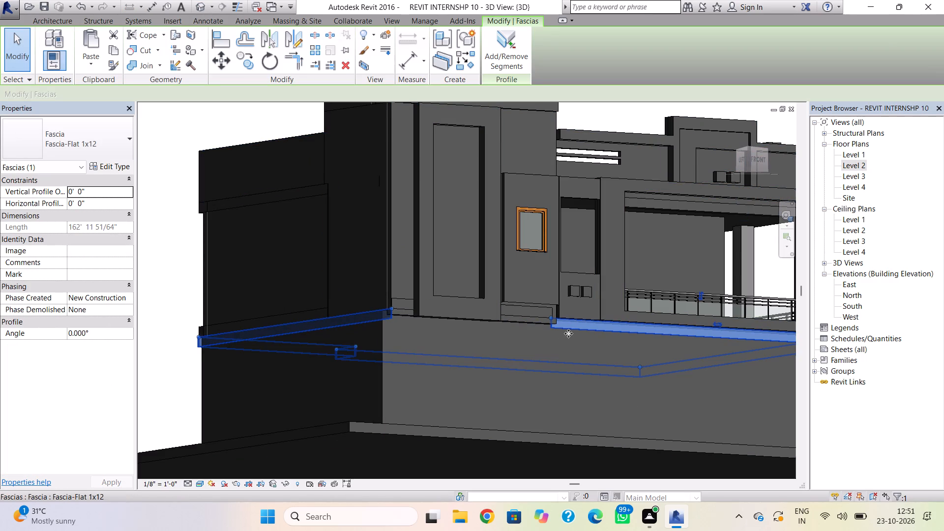
key("Escape")
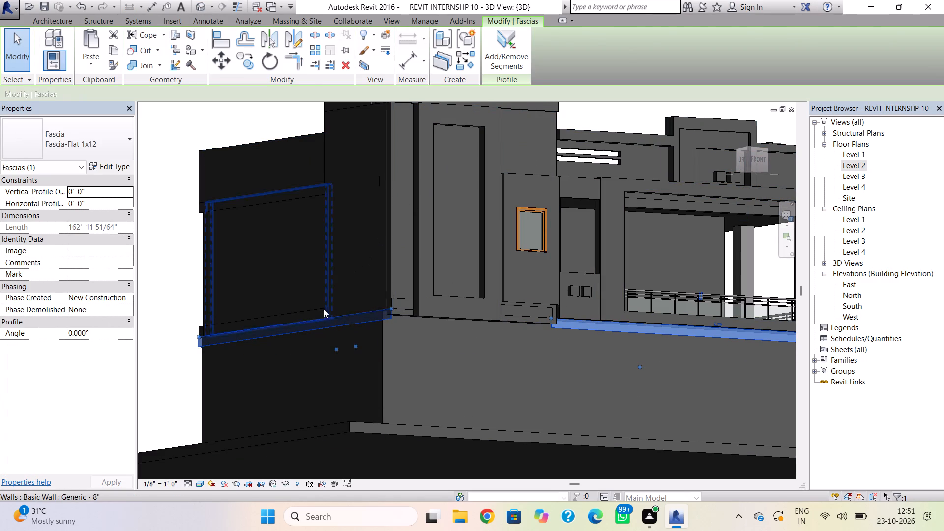
left_click(320, 310)
double_click(320, 308)
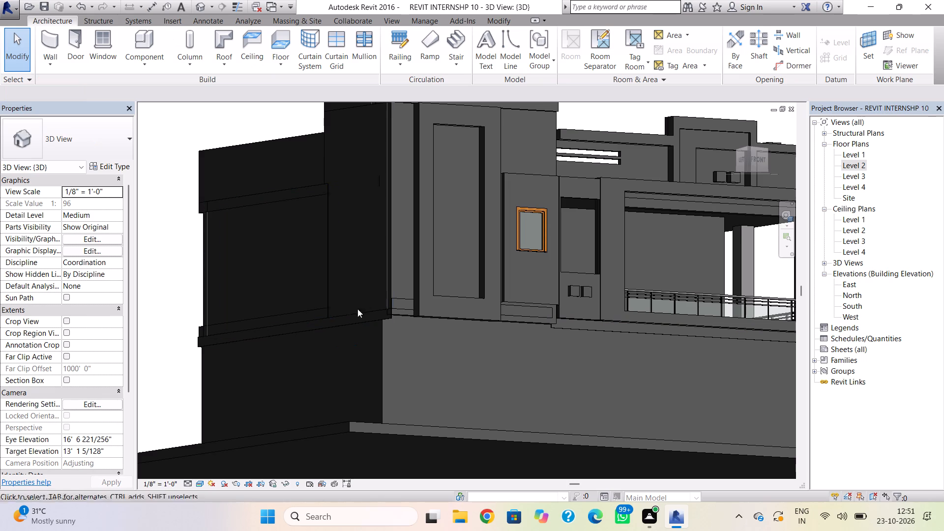
scroll(202, 305, "up", 4)
scroll(286, 343, "up", 2)
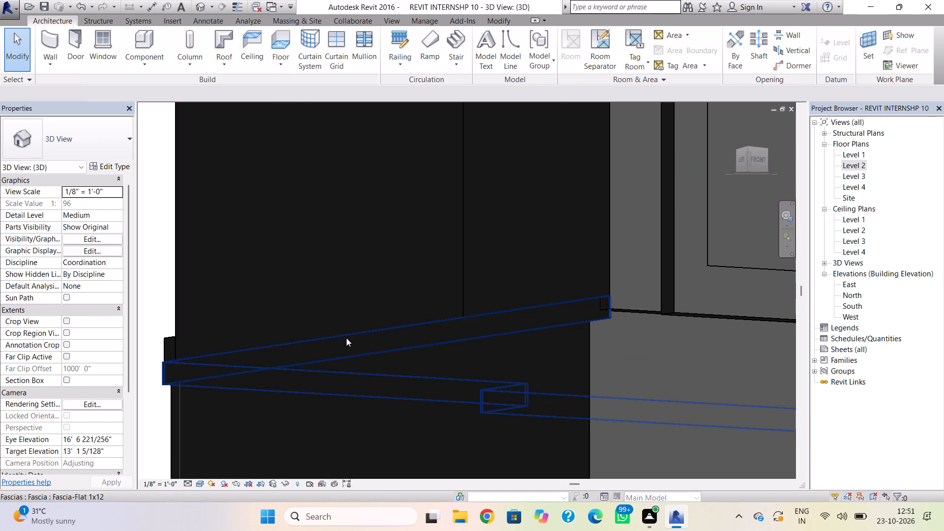
double_click(346, 338)
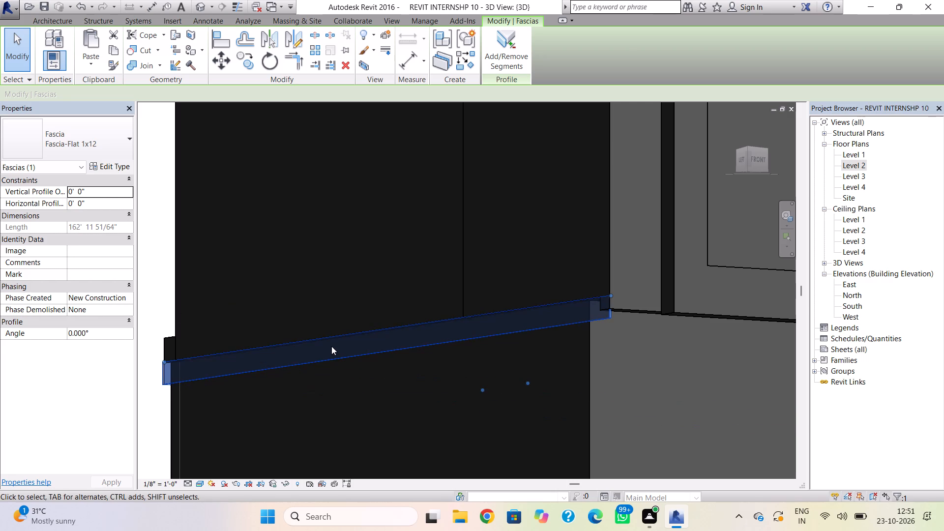
key("Escape")
scroll(404, 379, "down", 2)
right_click_drag(519, 359, 477, 365, "shift")
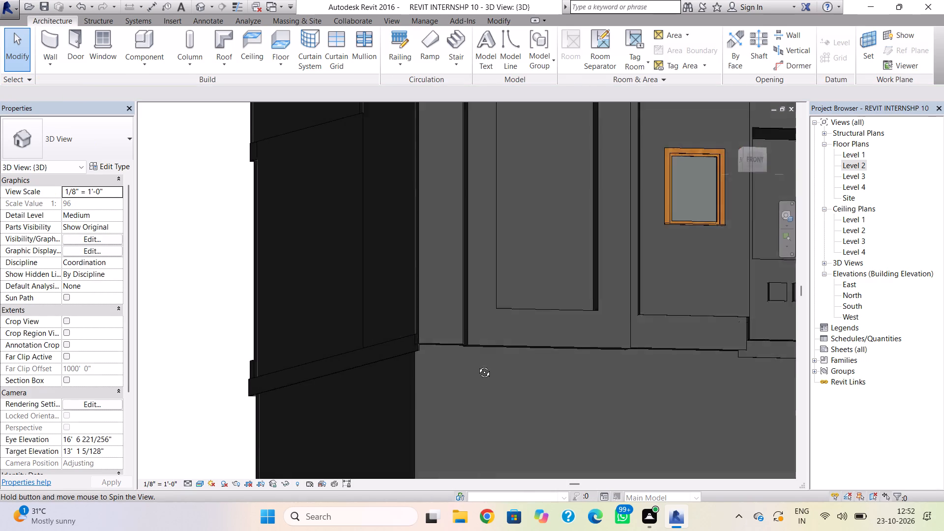
right_click_drag(477, 365, 397, 379, "shift")
scroll(501, 368, "down", 2)
middle_click_drag(490, 376, 228, 390)
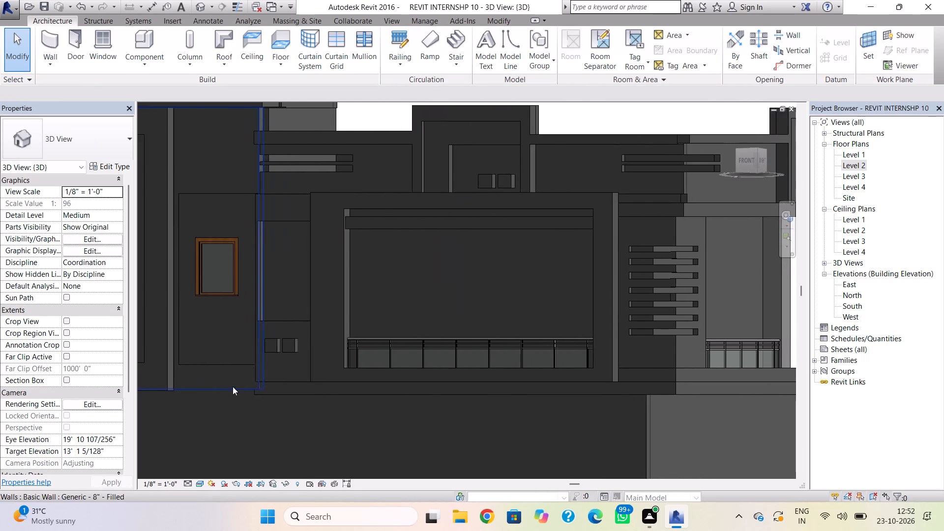
scroll(421, 378, "up", 1)
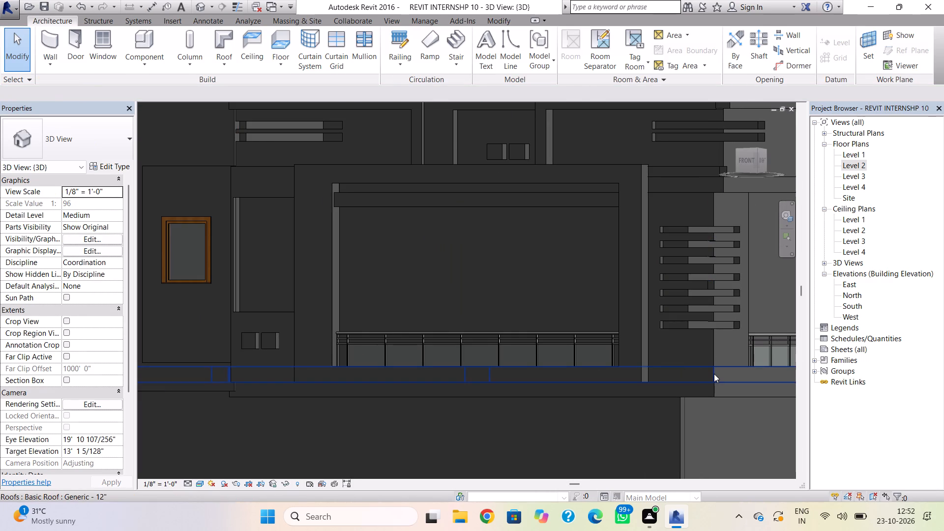
Edit the Level 2 roof footprint on the plan, moving the recessed front boundary slightly outward past the wall's outer face, and finish the sketch.
double_click(714, 374)
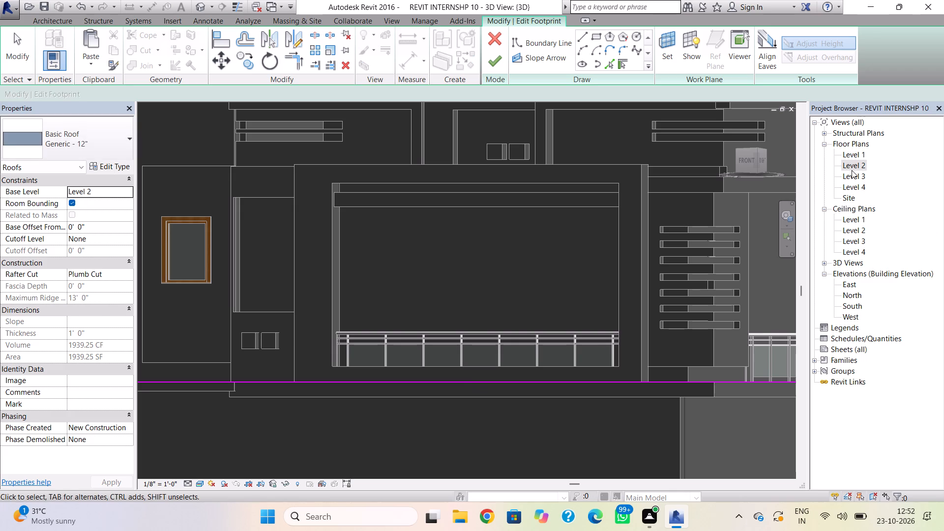
left_click(850, 164)
left_click(850, 164)
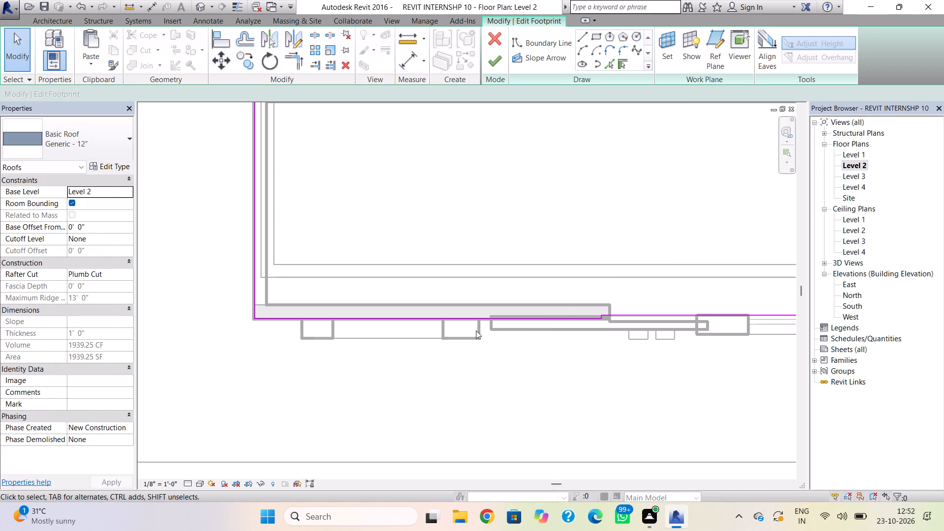
left_click(465, 319)
key("Down")
key("Down")
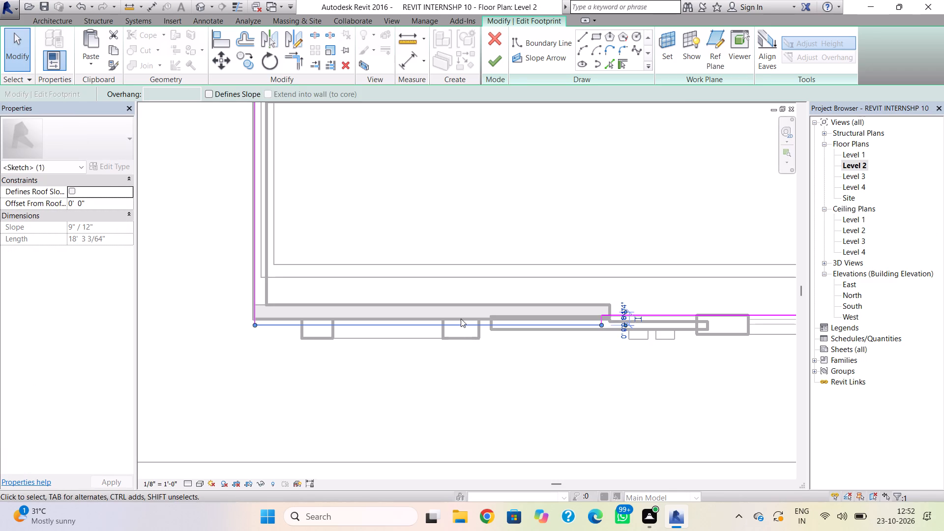
left_click(503, 63)
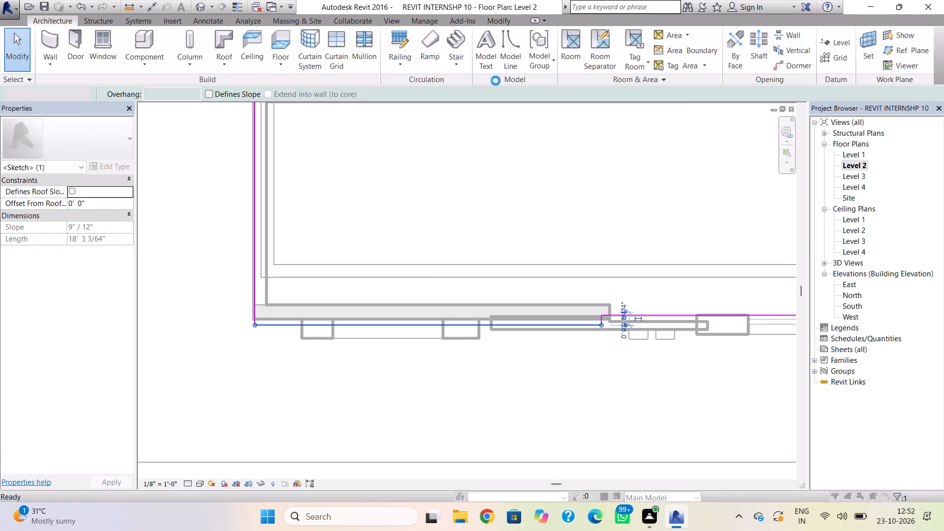
left_click(506, 261)
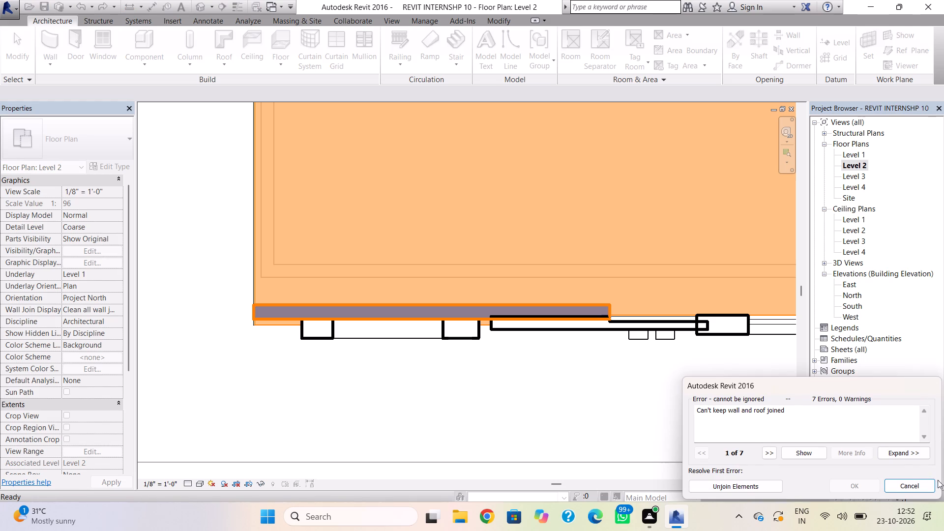
left_click(908, 479)
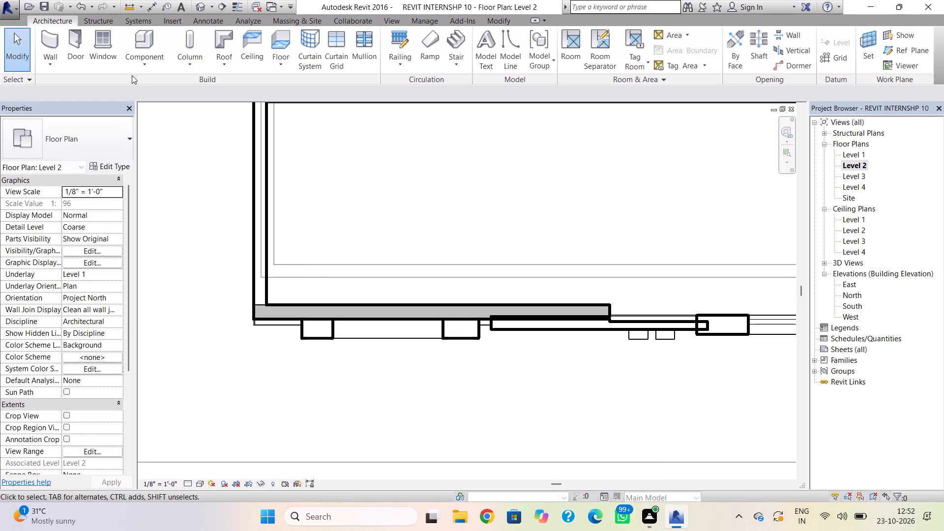
Place a Fascia-Flat 1x12 in 3D along the moved front edge of the Level 2 roof slab, below the window and projecting wall.
left_click(217, 61)
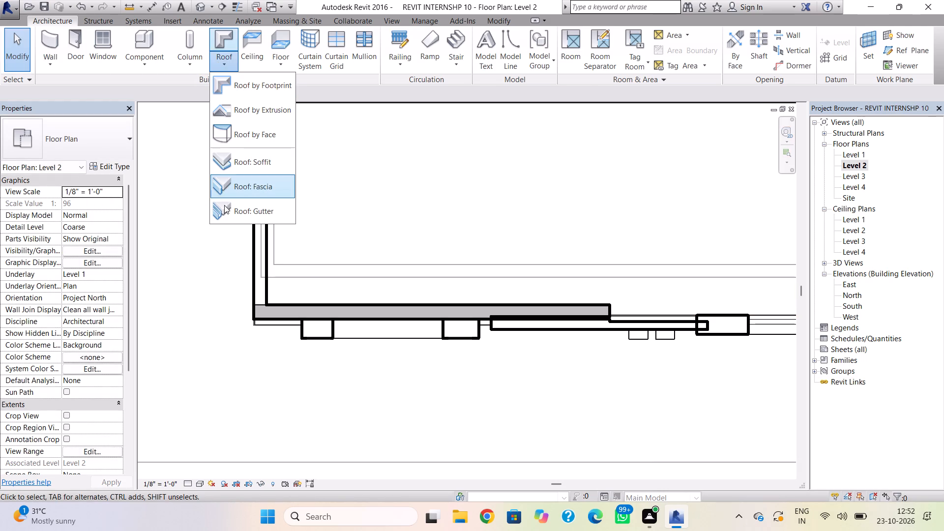
left_click(227, 190)
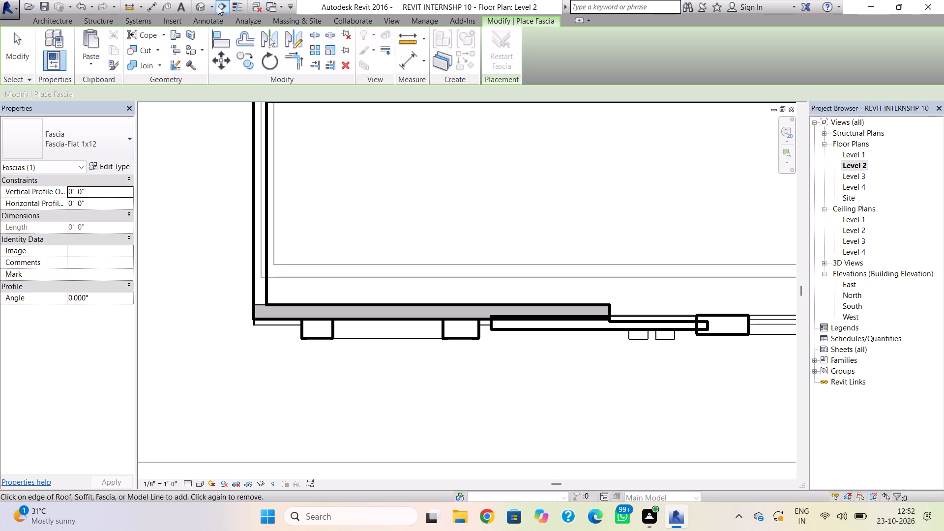
left_click(205, 8)
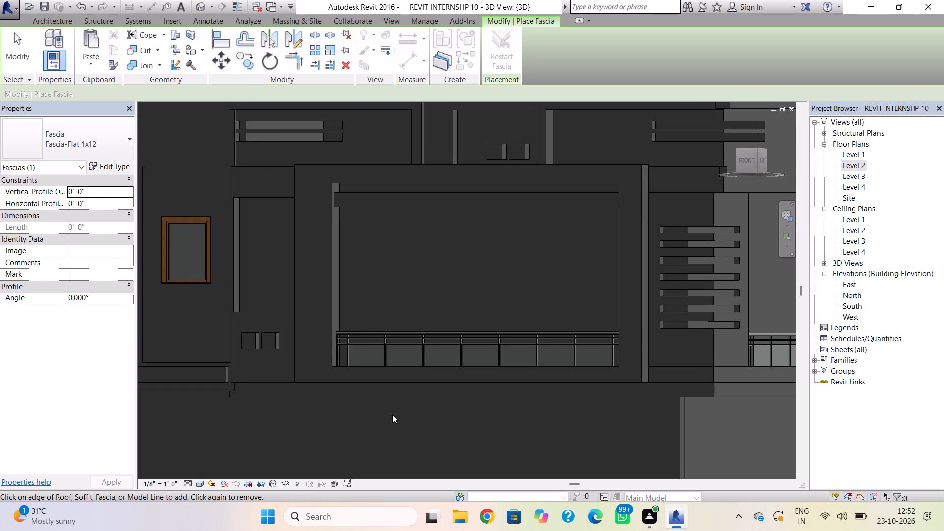
scroll(396, 416, "down", 1)
middle_click_drag(431, 420, 767, 418)
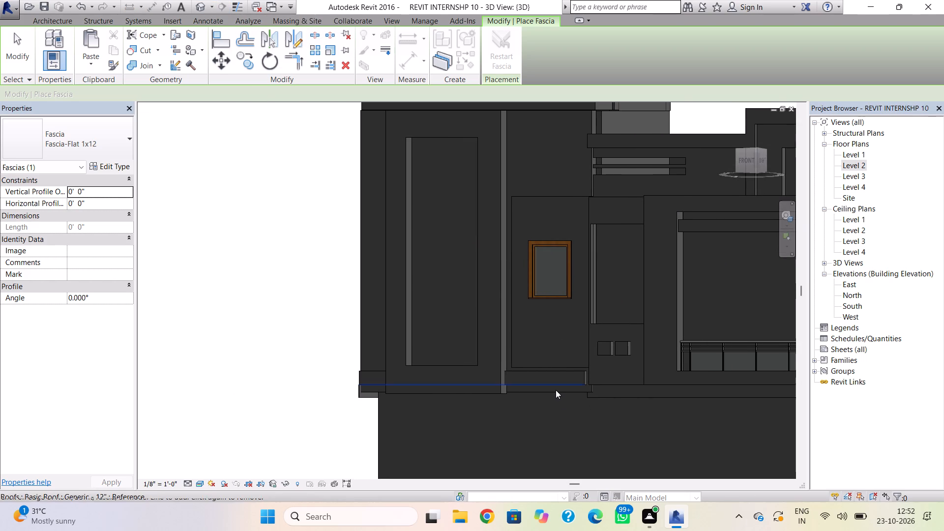
left_click(554, 389)
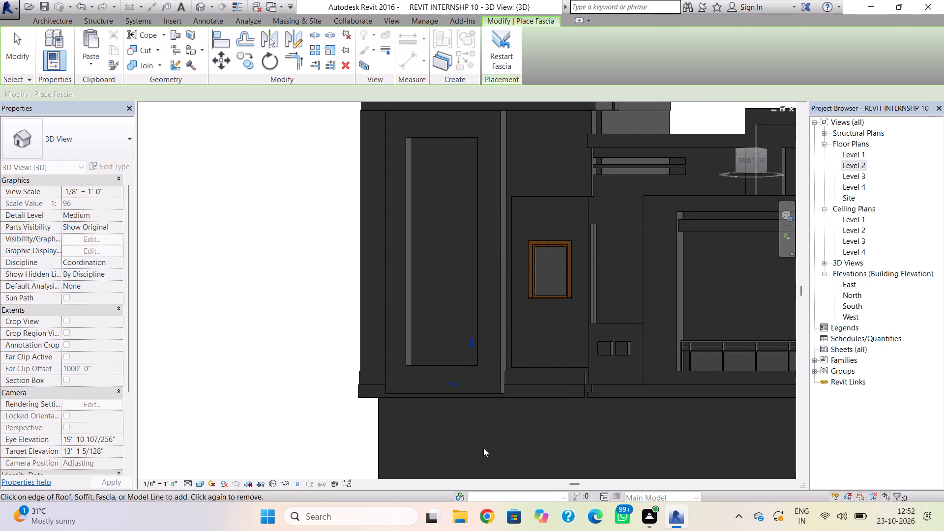
Examine the junction between the new front fascia and the existing run, and follow the front slab edge to the building's right corner.
scroll(588, 393, "up", 7)
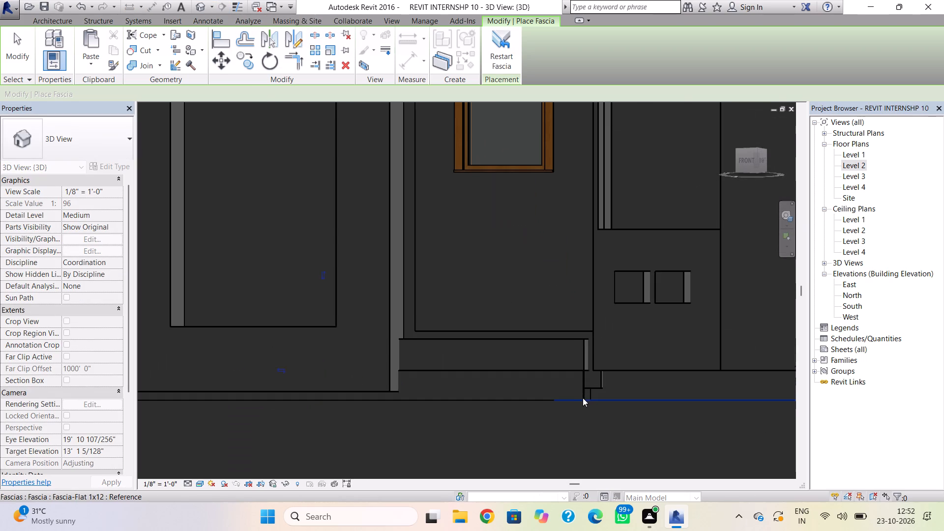
scroll(590, 393, "up", 4)
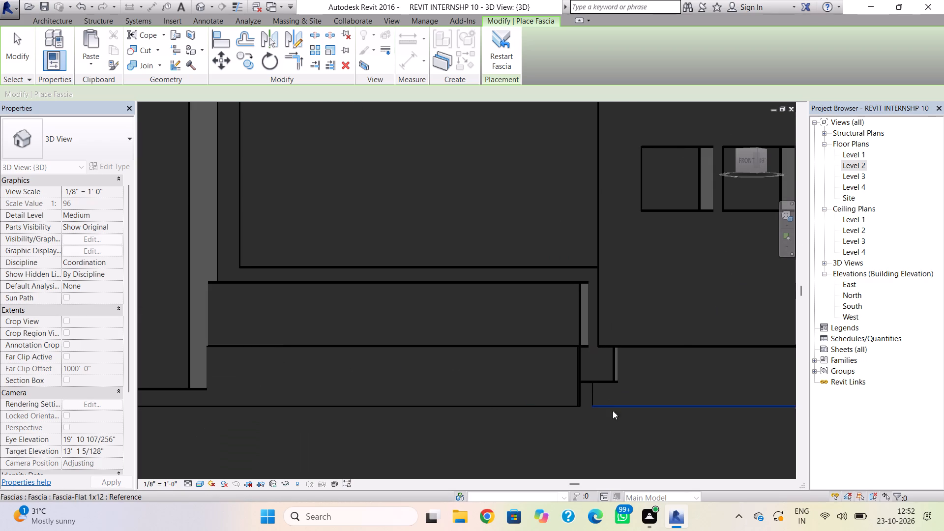
key("Escape")
scroll(624, 408, "down", 4)
middle_click_drag(615, 413, 439, 413)
scroll(578, 400, "down", 3)
middle_click_drag(570, 406, 376, 432)
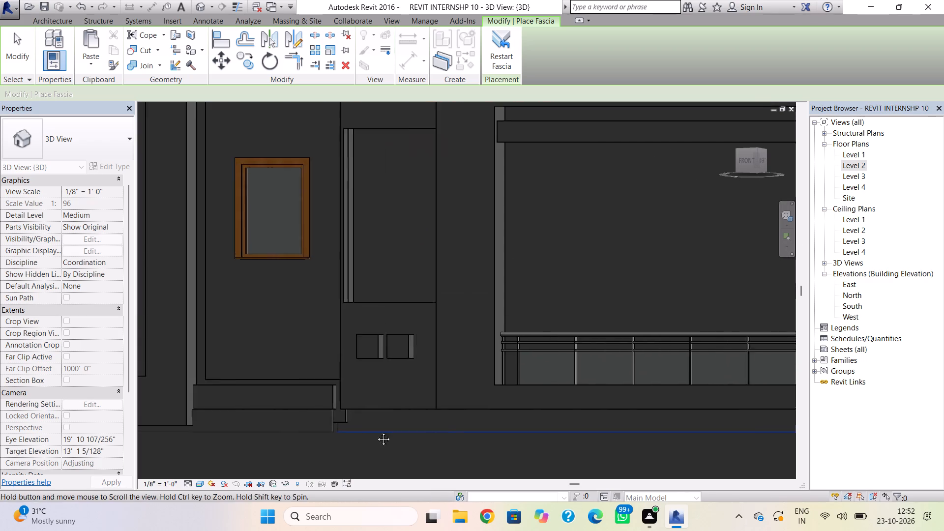
middle_click_drag(376, 432, 325, 426)
scroll(661, 412, "down", 2)
middle_click_drag(652, 414, 318, 409)
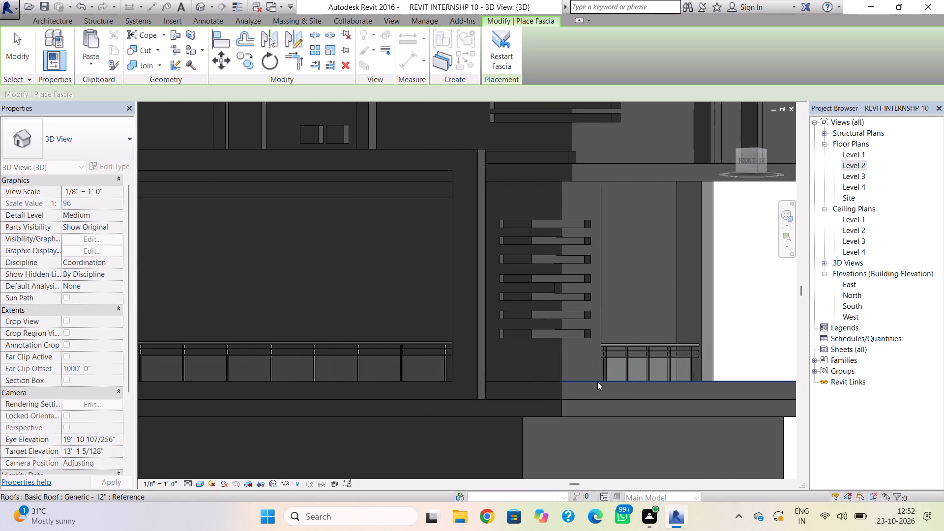
key("Escape")
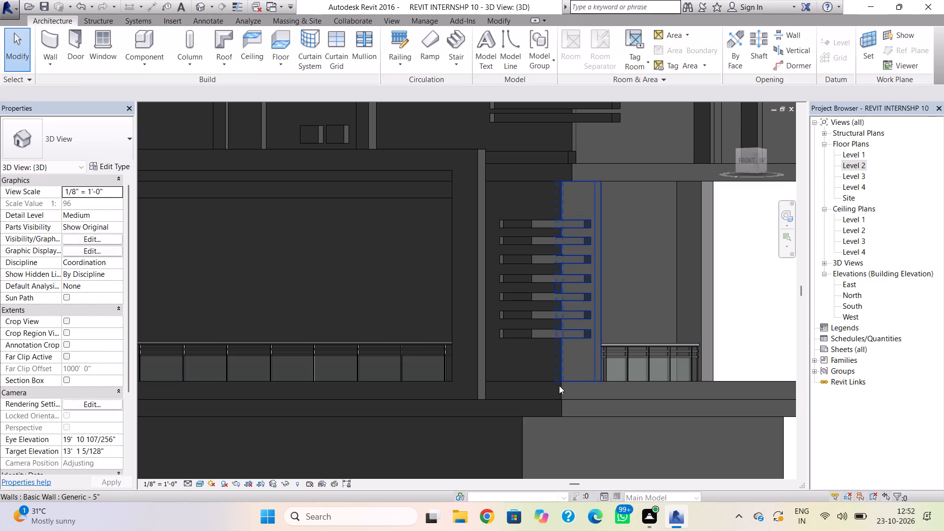
key("Escape")
Edit the Level 2 roof footprint on the plan, moving the same front boundary segment back just inside the wall's outer face, and finish the sketch.
double_click(563, 394)
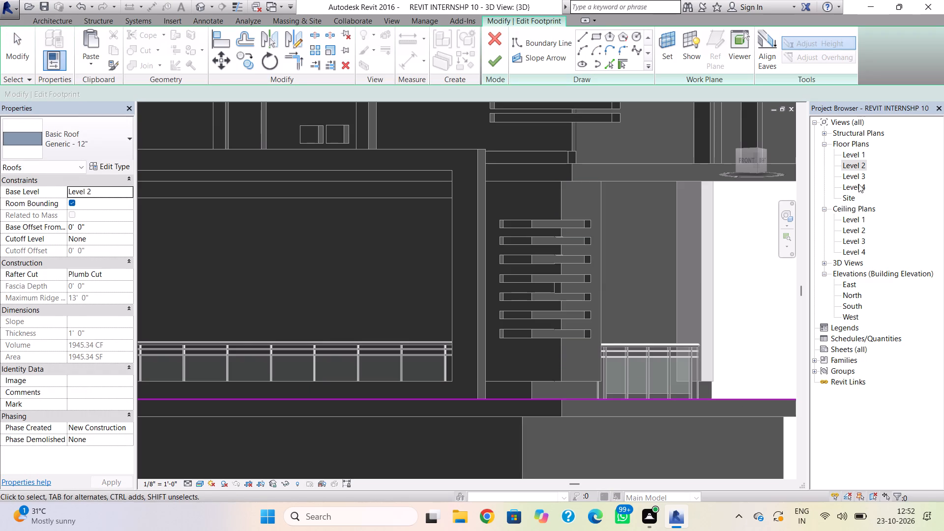
double_click(855, 164)
scroll(331, 452, "down", 2)
middle_click_drag(331, 453, 334, 466)
left_click(390, 367)
key("Up")
key("Up")
key("Up")
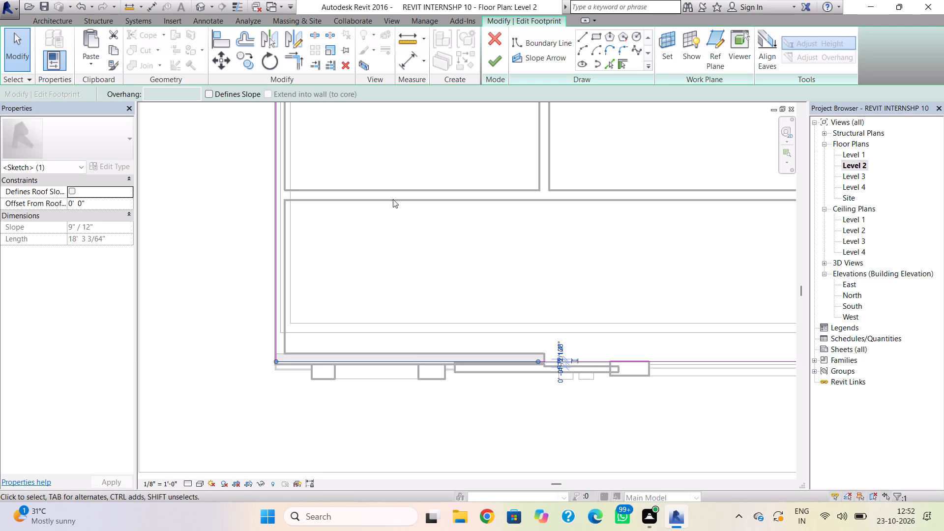
left_click(488, 66)
left_click(505, 259)
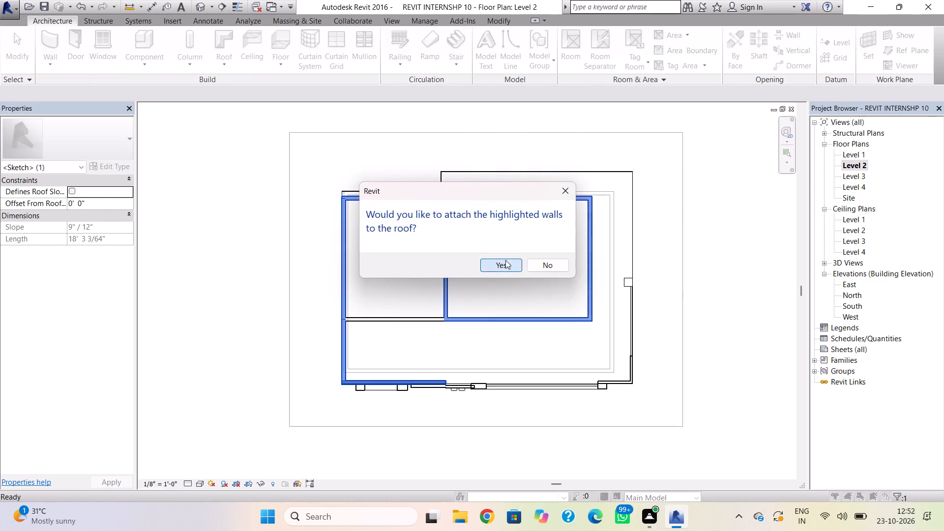
left_click(902, 486)
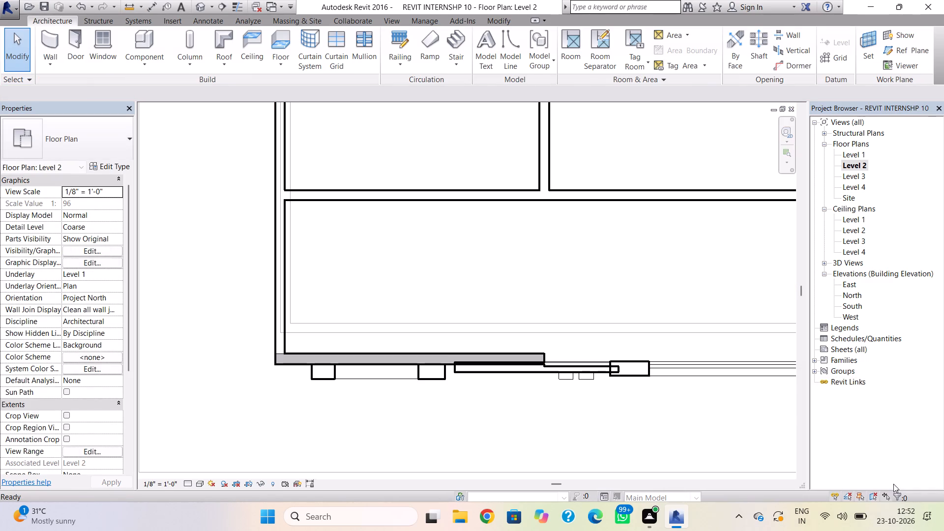
In 3D, change the Level 2 front wall around the wood-framed window to the Generic - 4" Brick type.
left_click(201, 9)
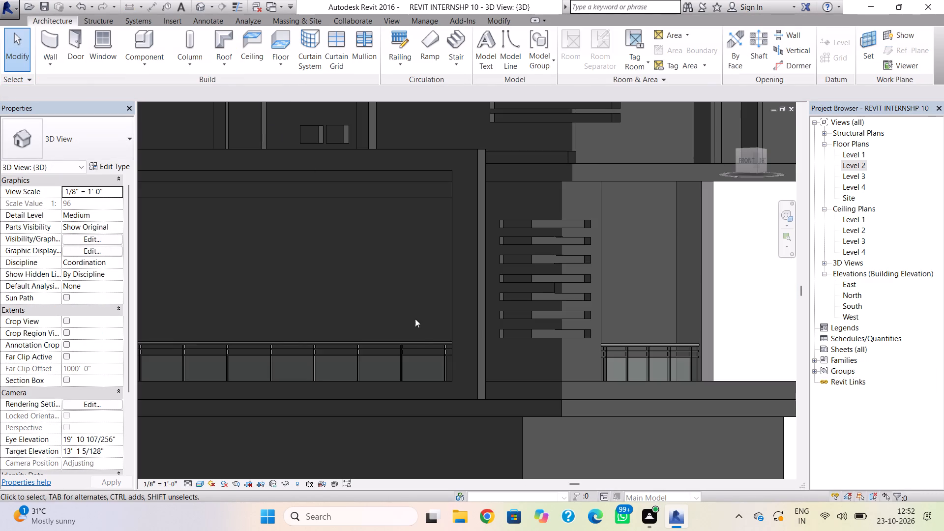
scroll(383, 370, "down", 1)
middle_click_drag(383, 370, 701, 374)
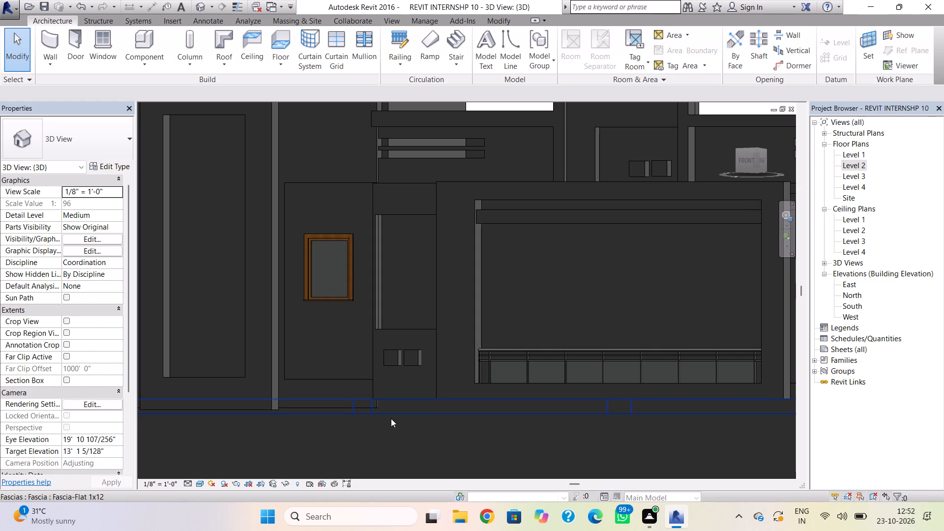
middle_click_drag(380, 416, 475, 398)
scroll(435, 414, "up", 2)
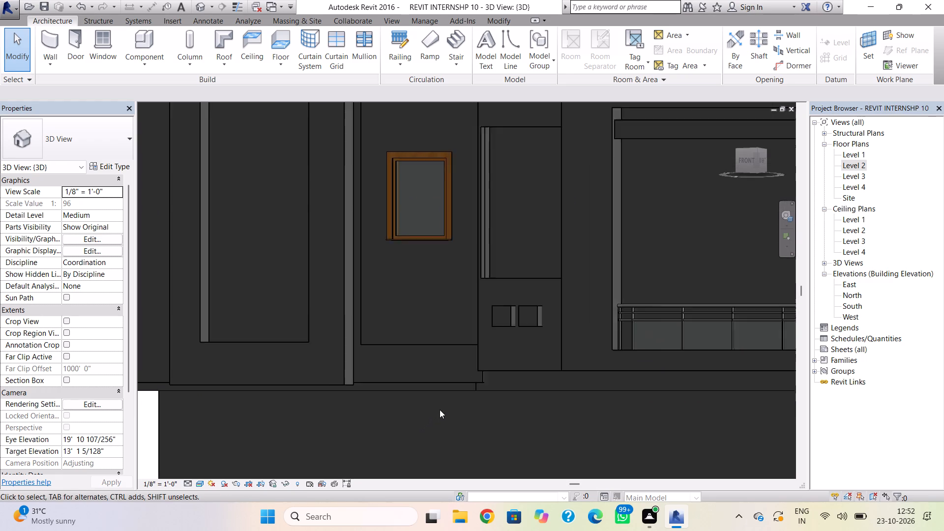
scroll(440, 410, "up", 2)
scroll(481, 380, "up", 2)
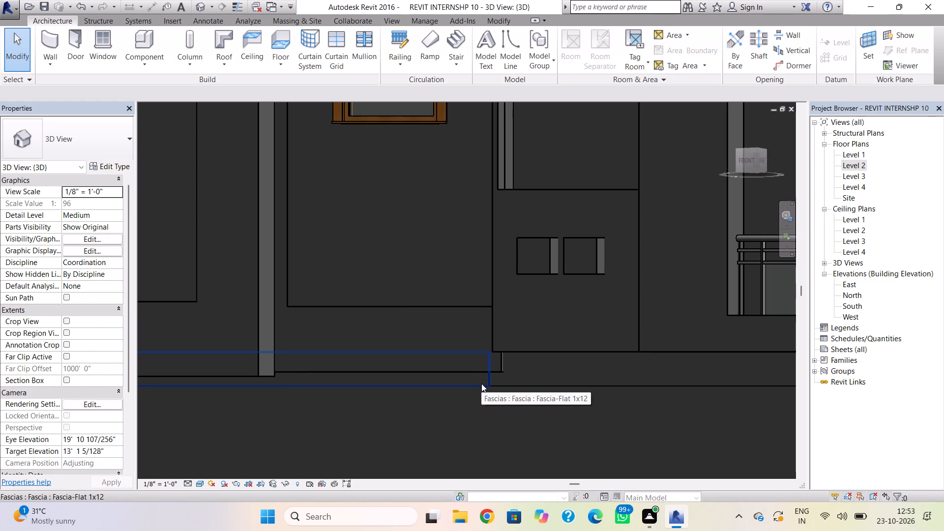
left_click(411, 305)
left_click(84, 149)
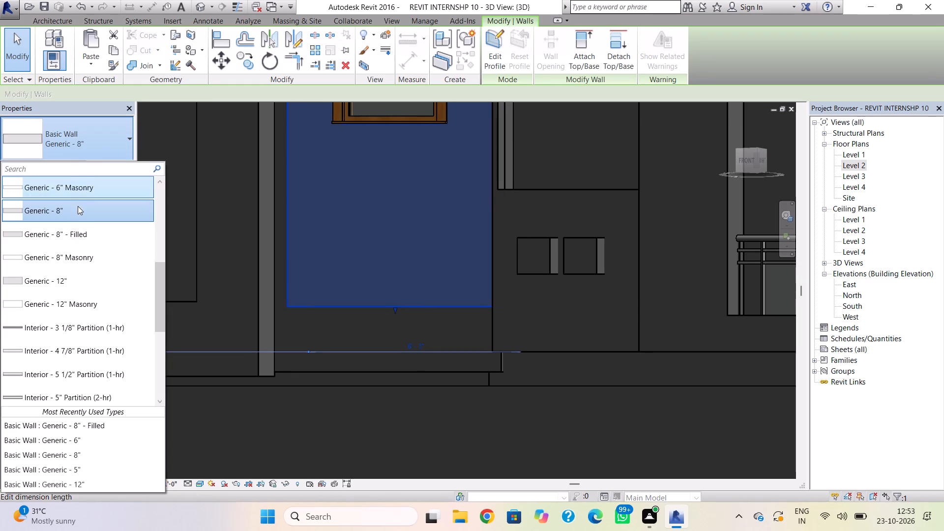
scroll(73, 233, "up", 3)
left_click(79, 217)
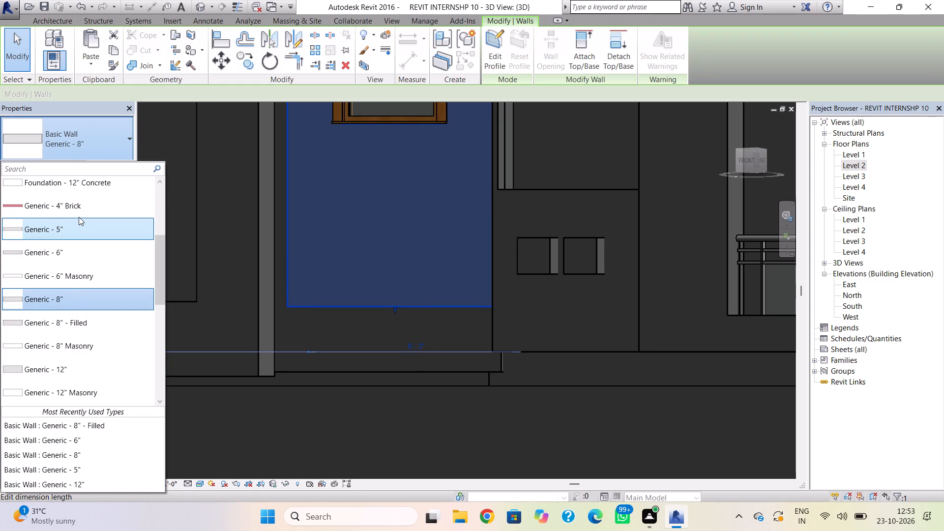
left_click(118, 147)
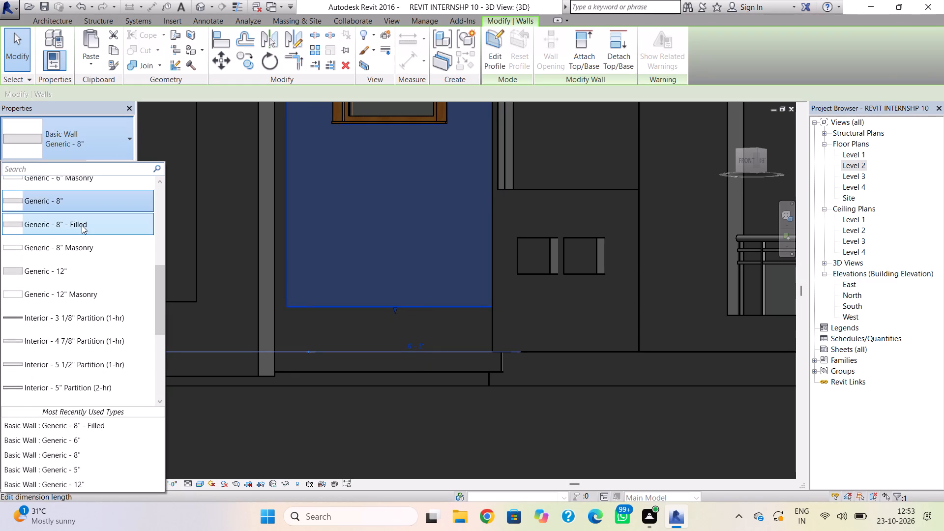
scroll(82, 225, "up", 4)
left_click(86, 222)
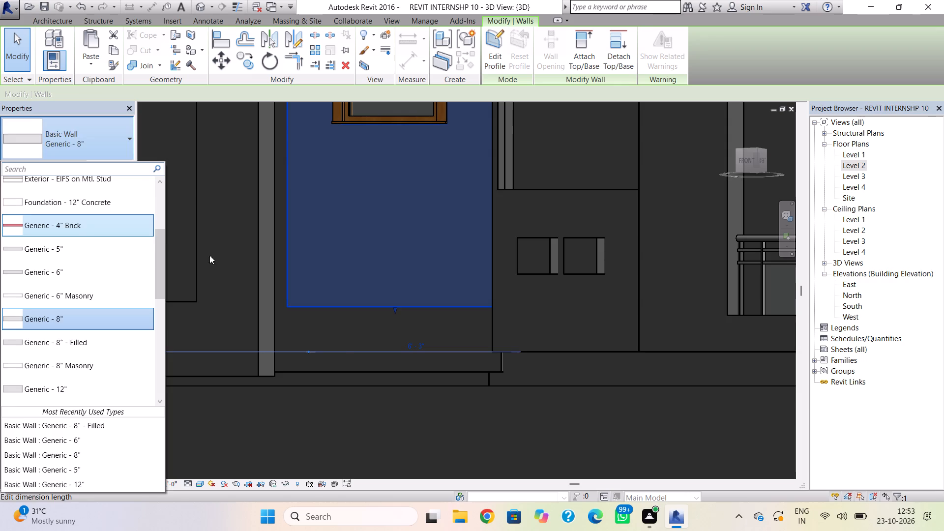
left_click(348, 434)
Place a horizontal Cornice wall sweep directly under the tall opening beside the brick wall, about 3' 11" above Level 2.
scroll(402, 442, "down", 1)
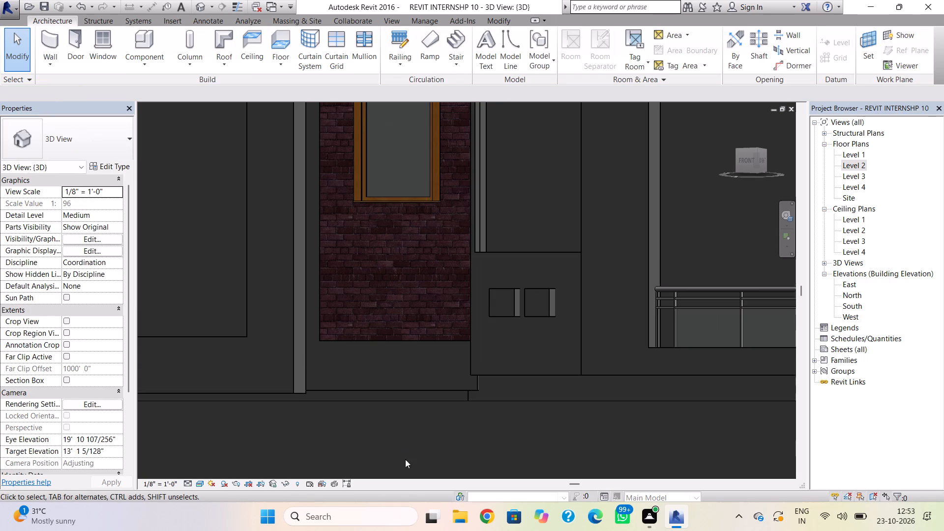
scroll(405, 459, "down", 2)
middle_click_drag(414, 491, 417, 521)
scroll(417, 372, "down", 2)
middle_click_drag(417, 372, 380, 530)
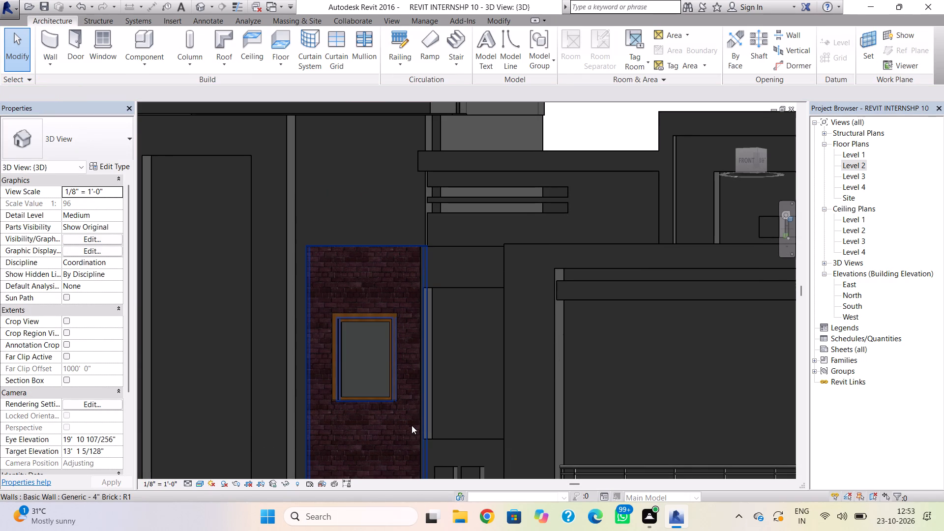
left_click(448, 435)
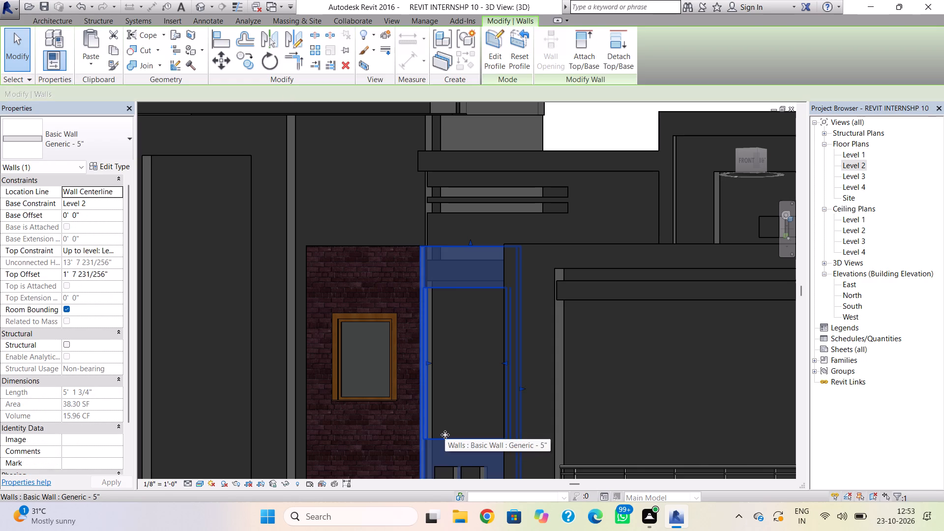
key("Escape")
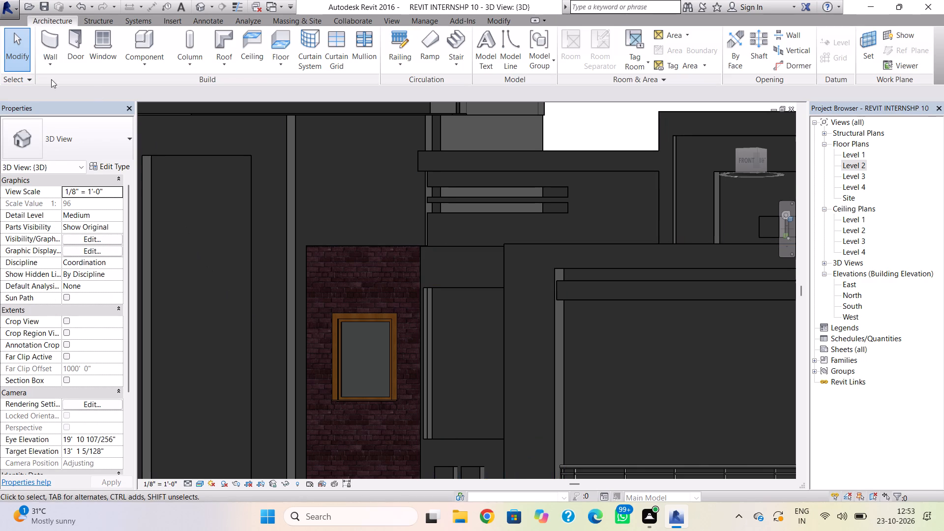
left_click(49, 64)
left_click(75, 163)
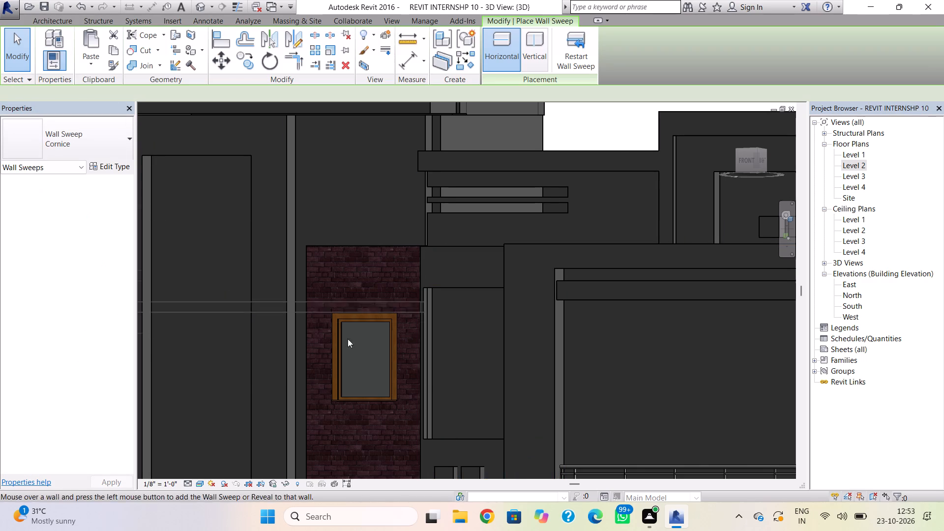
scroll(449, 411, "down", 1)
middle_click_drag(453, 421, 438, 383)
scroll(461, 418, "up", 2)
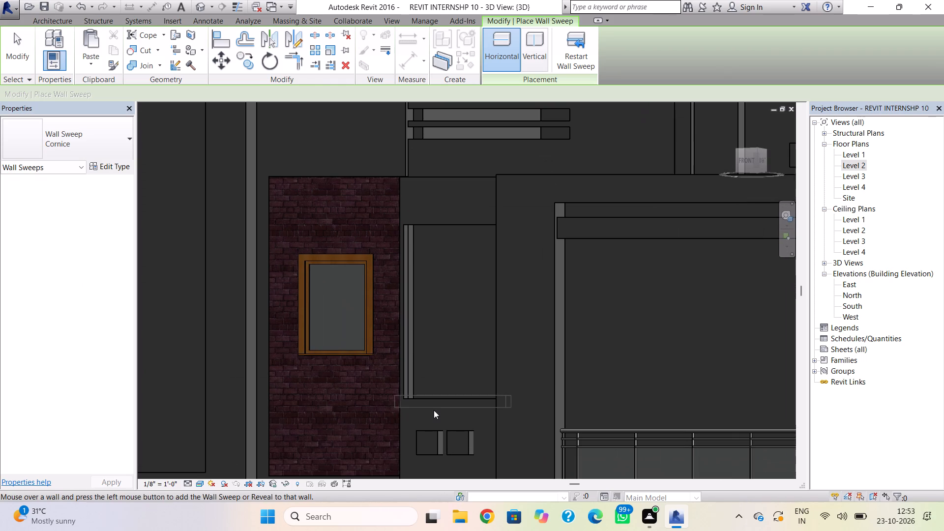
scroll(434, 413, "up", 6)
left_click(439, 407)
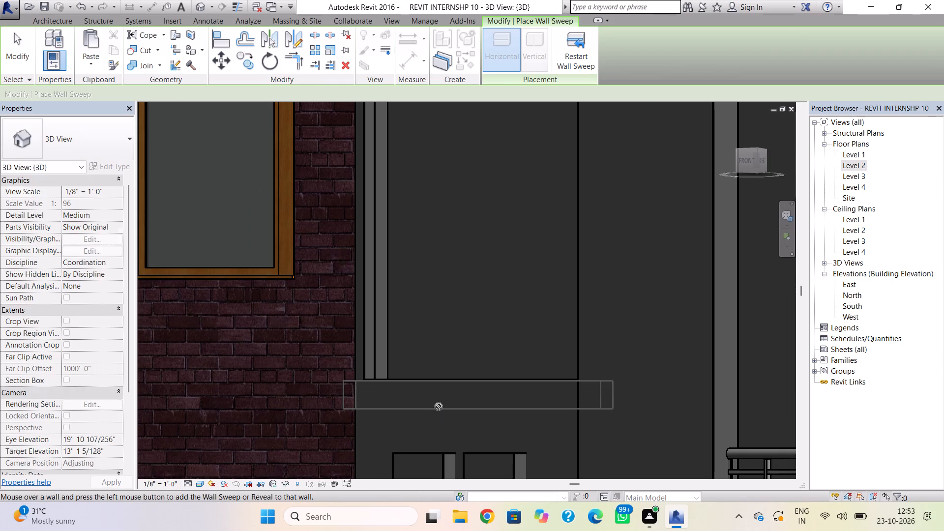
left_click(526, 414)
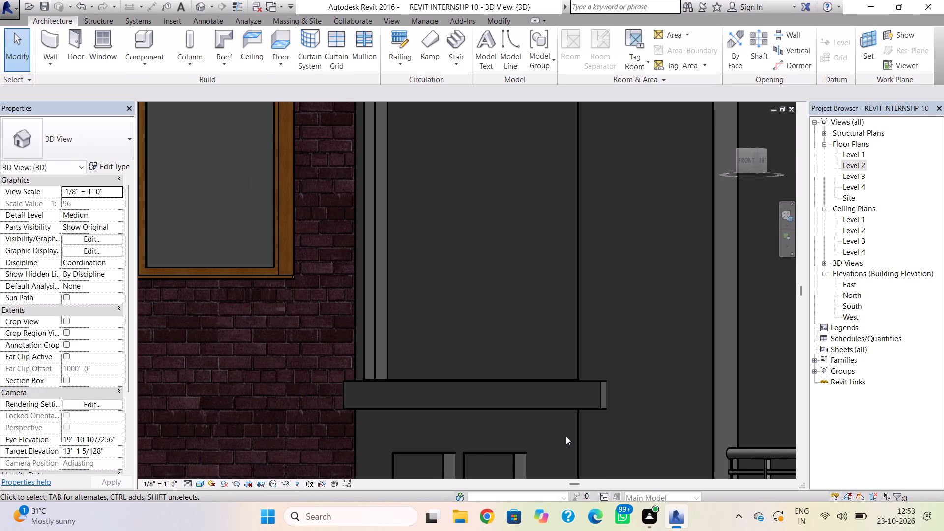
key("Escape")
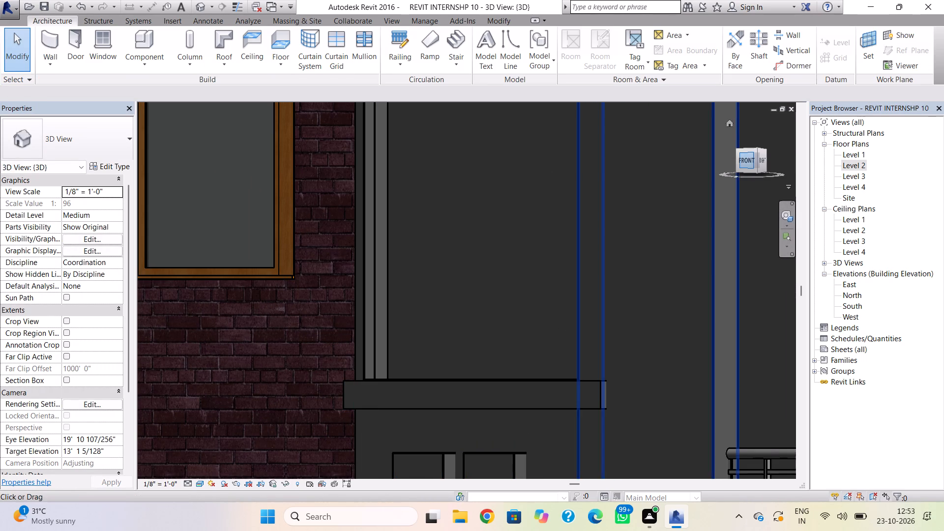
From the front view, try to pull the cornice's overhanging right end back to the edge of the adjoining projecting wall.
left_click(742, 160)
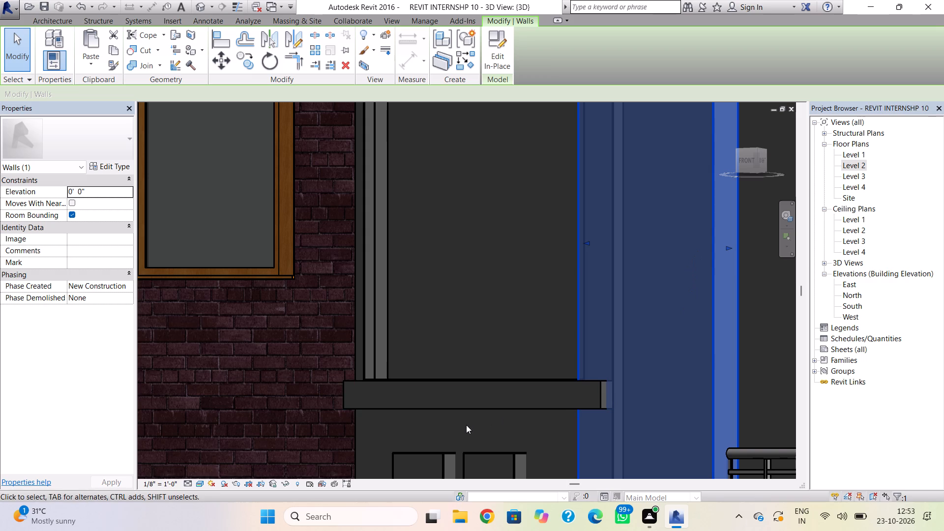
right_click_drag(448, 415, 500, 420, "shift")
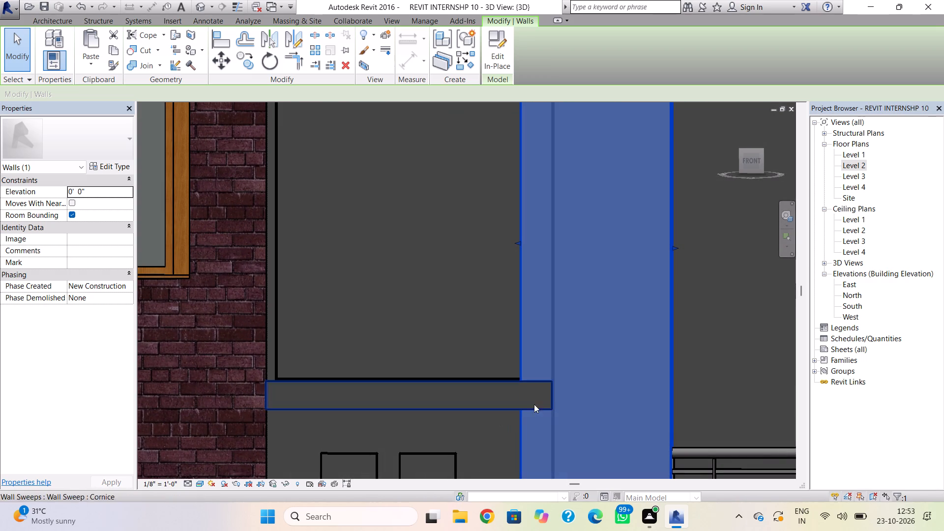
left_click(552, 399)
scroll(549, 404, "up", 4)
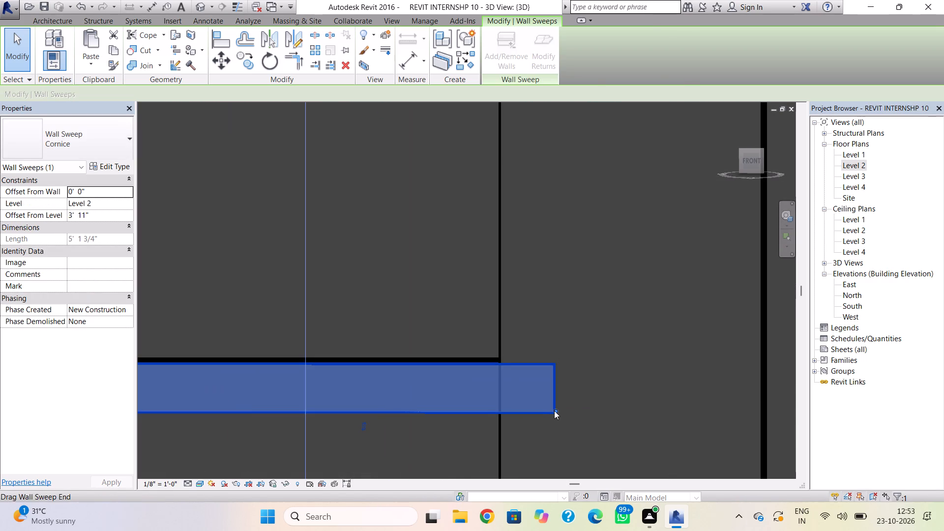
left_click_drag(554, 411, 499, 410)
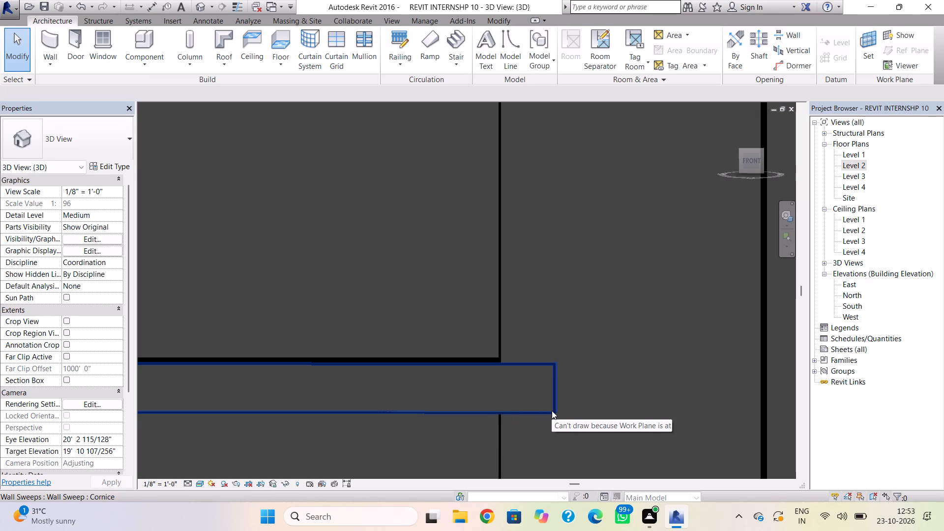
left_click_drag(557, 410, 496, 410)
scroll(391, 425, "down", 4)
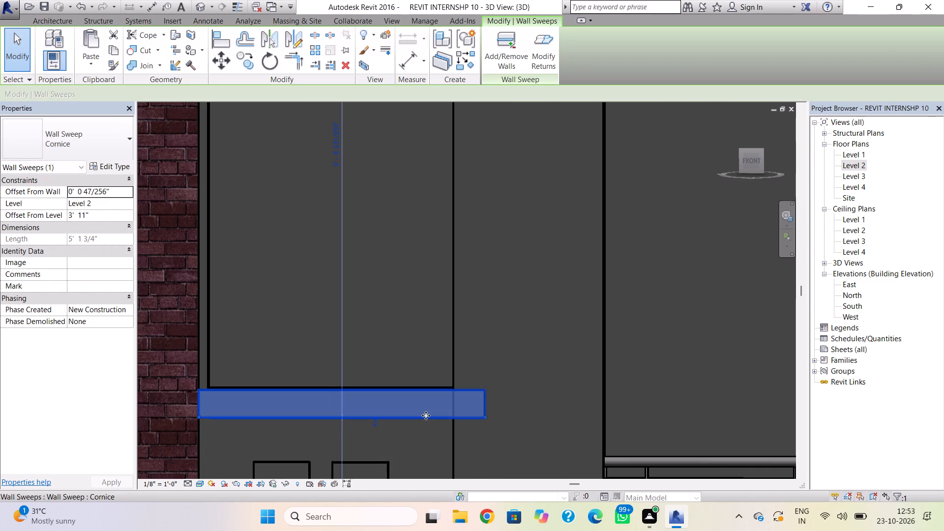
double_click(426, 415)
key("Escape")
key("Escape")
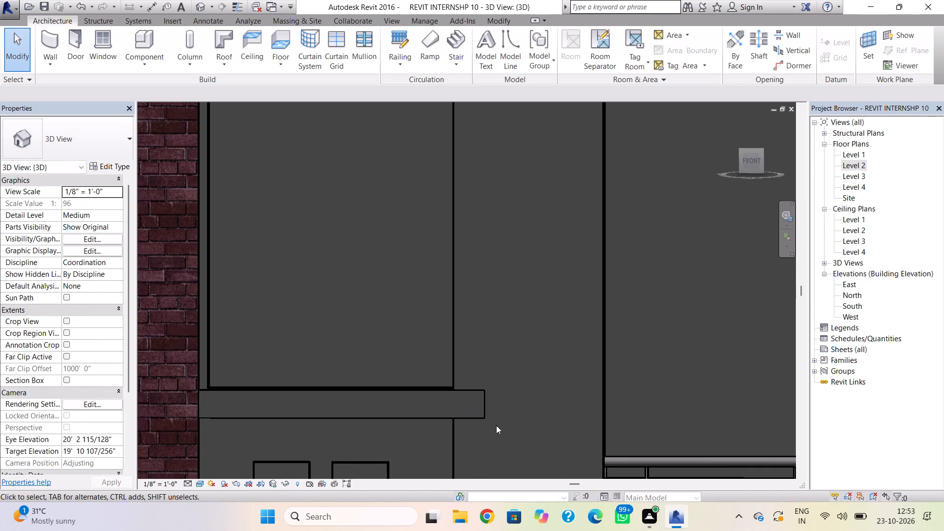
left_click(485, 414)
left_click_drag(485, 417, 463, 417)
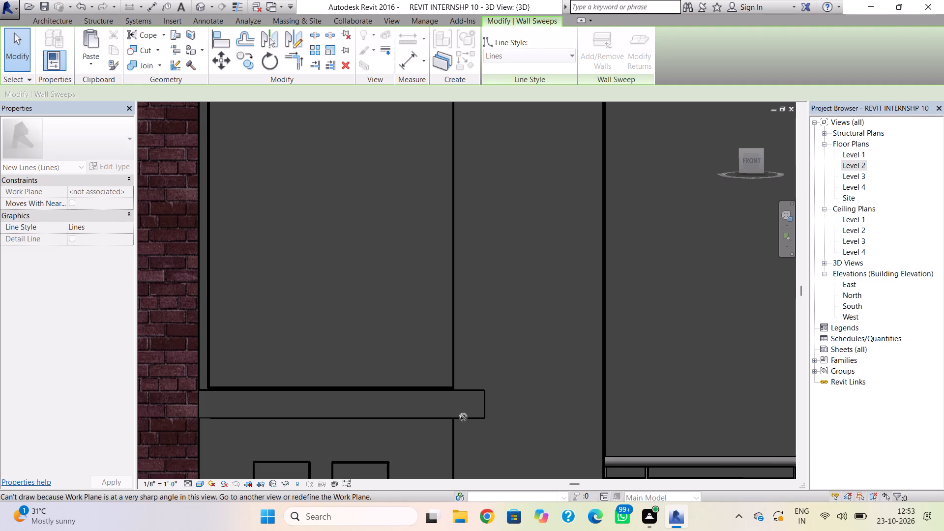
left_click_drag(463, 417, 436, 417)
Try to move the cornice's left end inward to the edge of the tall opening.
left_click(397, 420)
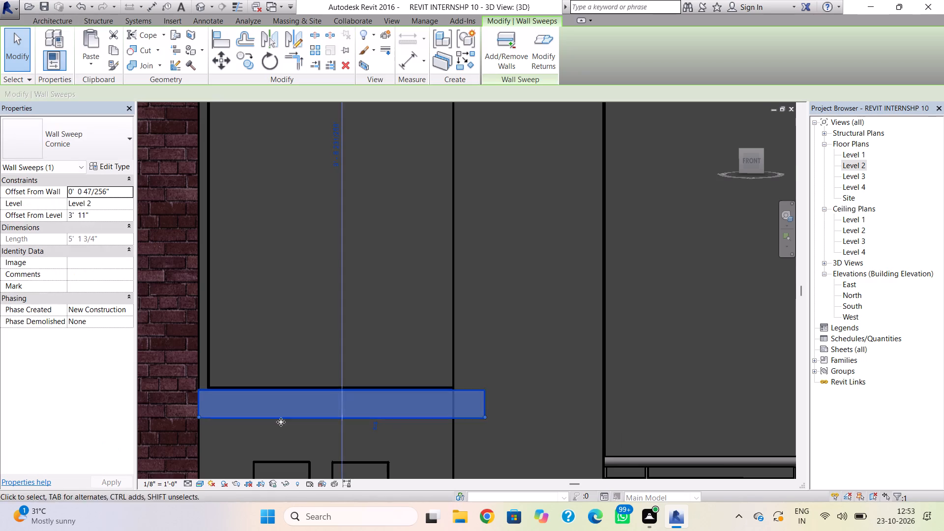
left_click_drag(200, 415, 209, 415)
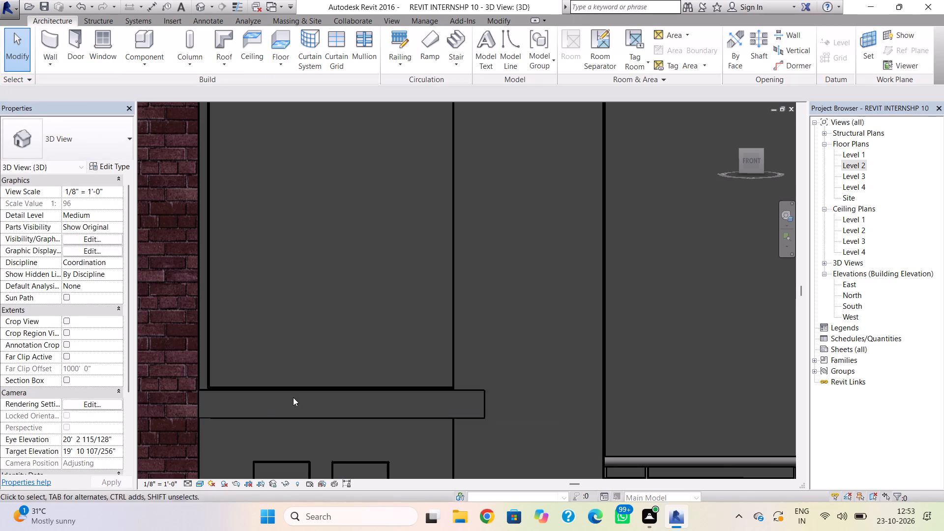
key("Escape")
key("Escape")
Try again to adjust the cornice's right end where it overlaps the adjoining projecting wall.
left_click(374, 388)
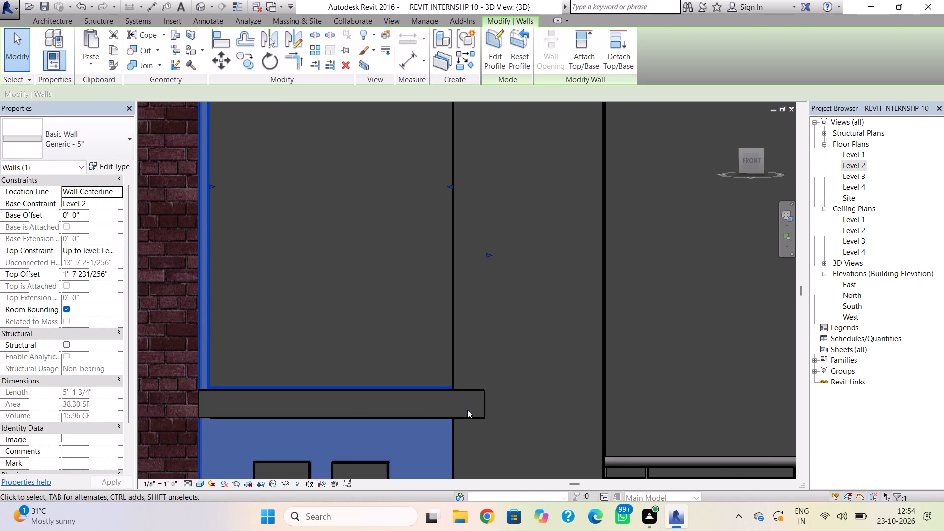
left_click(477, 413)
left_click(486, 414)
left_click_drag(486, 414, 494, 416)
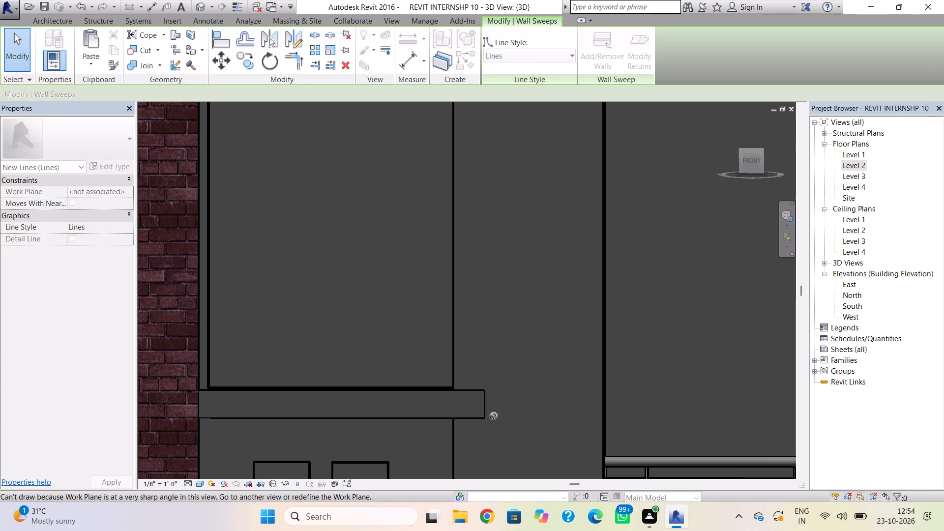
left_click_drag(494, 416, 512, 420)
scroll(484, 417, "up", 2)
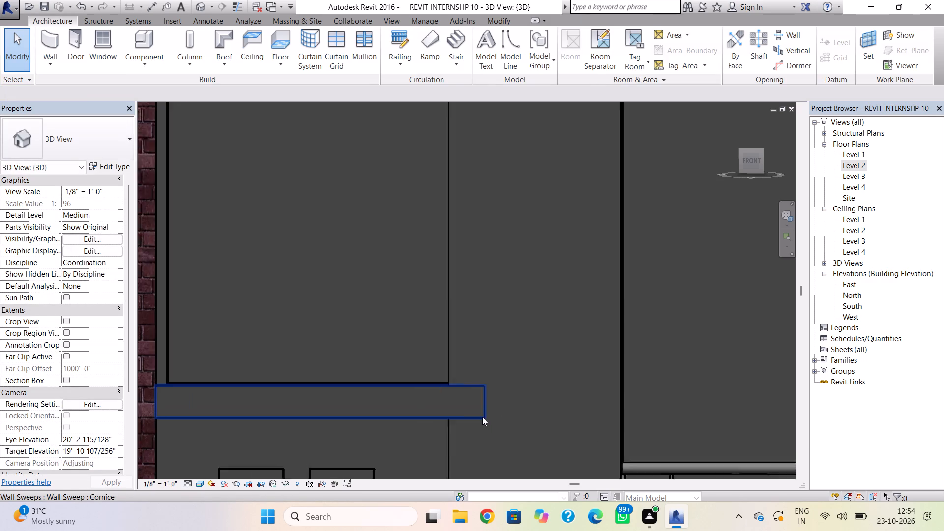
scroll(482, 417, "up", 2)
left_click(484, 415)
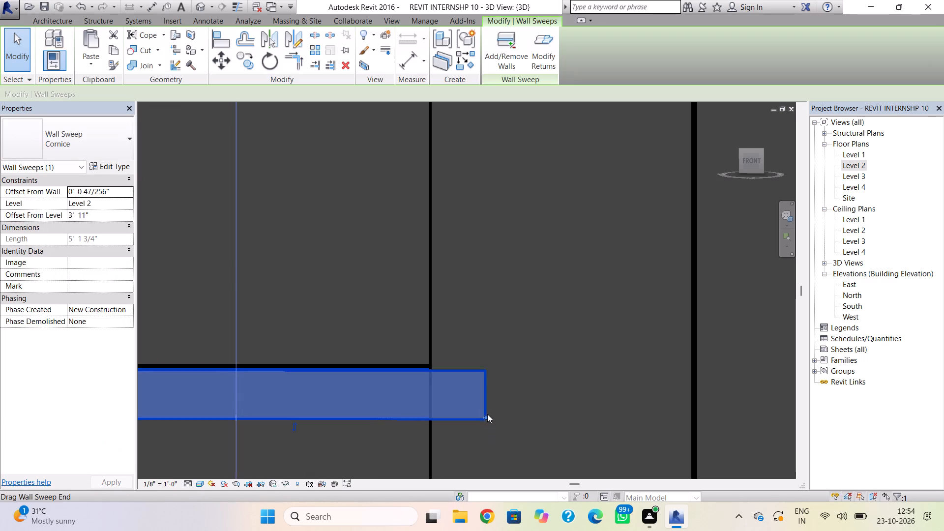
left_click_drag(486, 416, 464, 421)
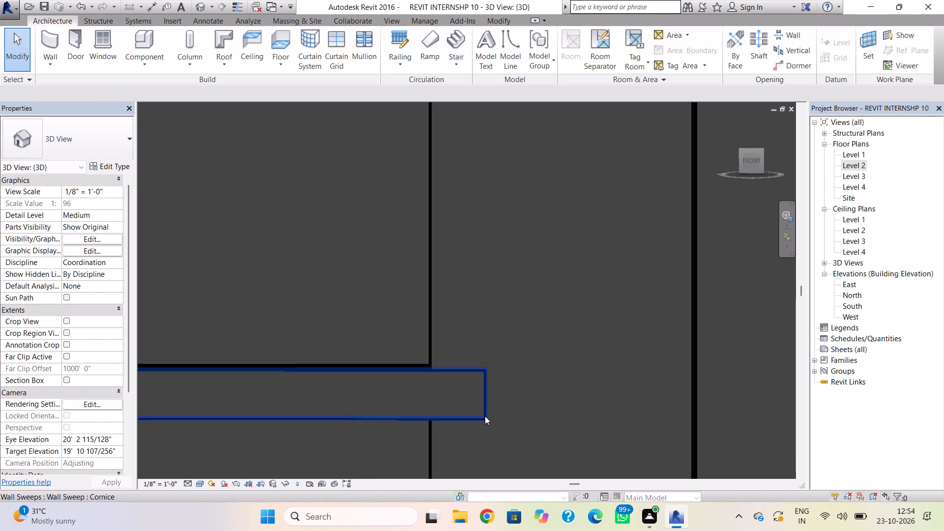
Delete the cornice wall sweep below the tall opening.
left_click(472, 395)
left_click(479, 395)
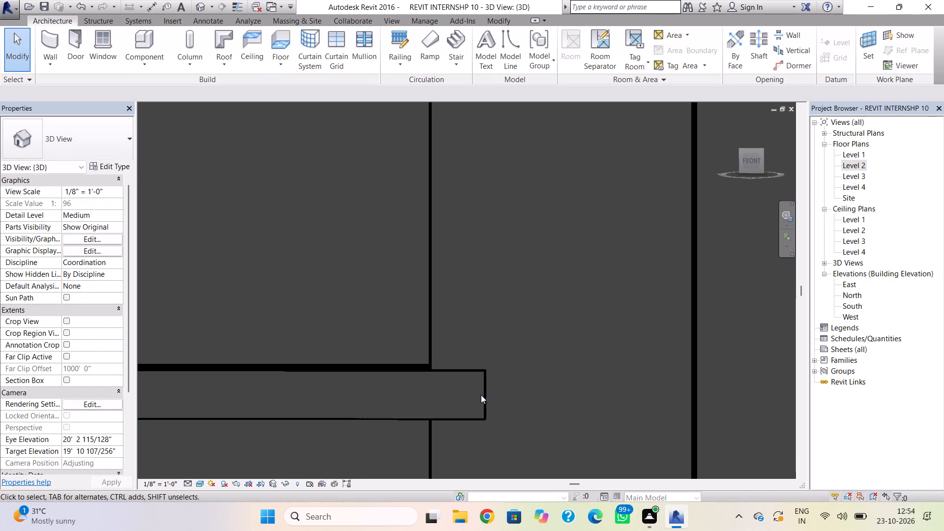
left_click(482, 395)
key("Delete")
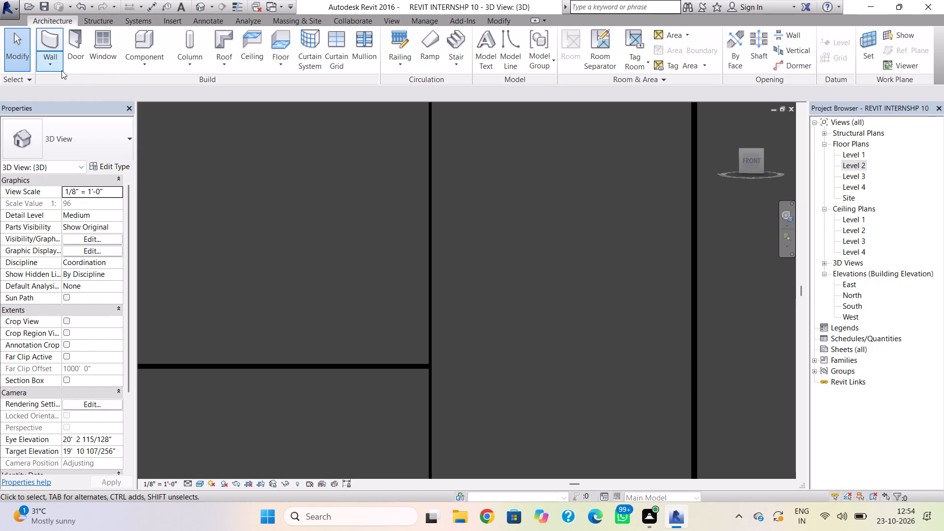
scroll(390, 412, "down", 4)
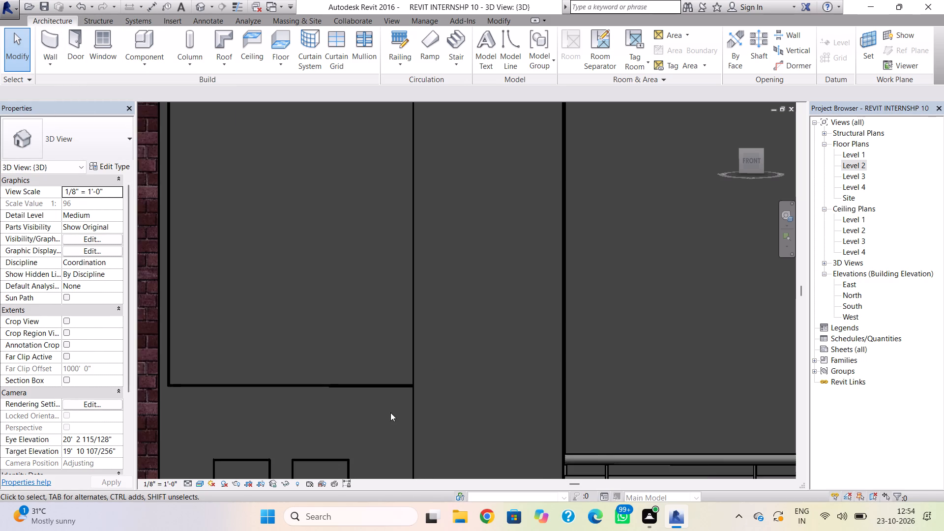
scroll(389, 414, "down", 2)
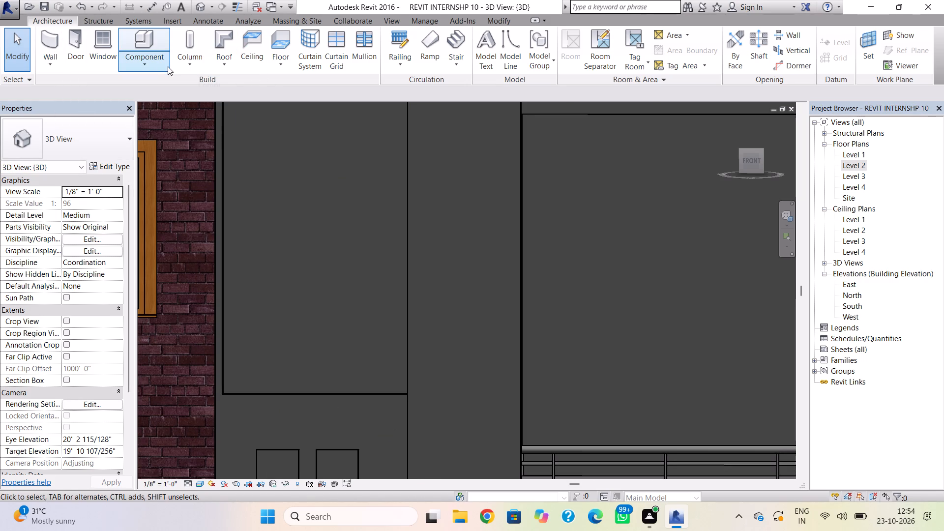
Start a new in-place model in the Walls family category, keeping the suggested name.
left_click(132, 62)
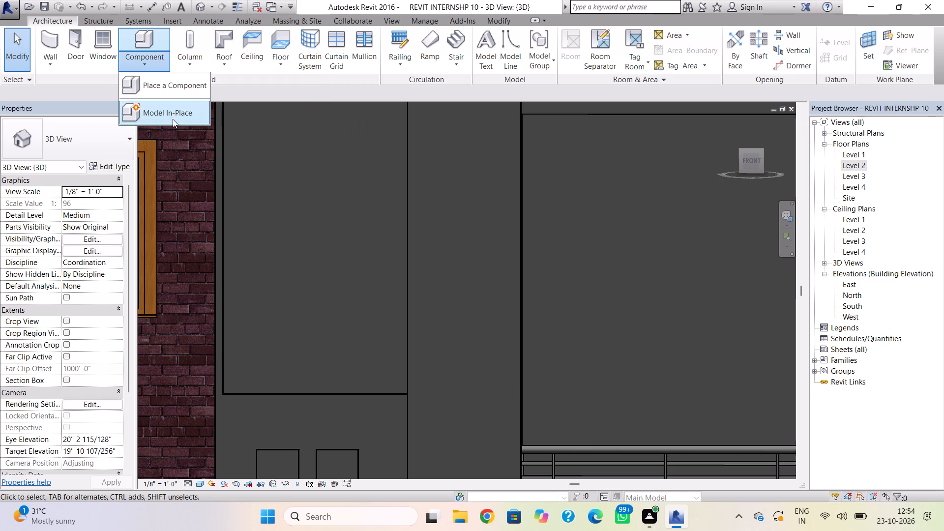
left_click(173, 113)
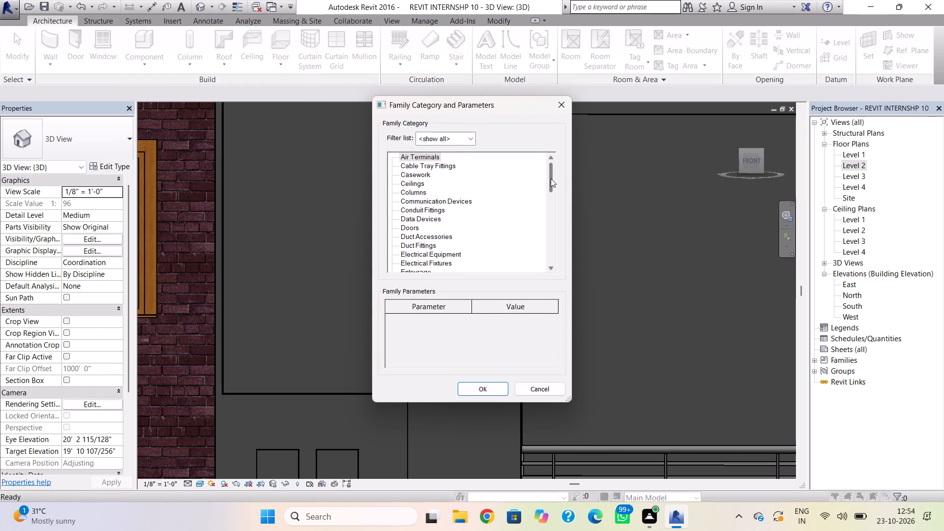
left_click_drag(552, 178, 553, 255)
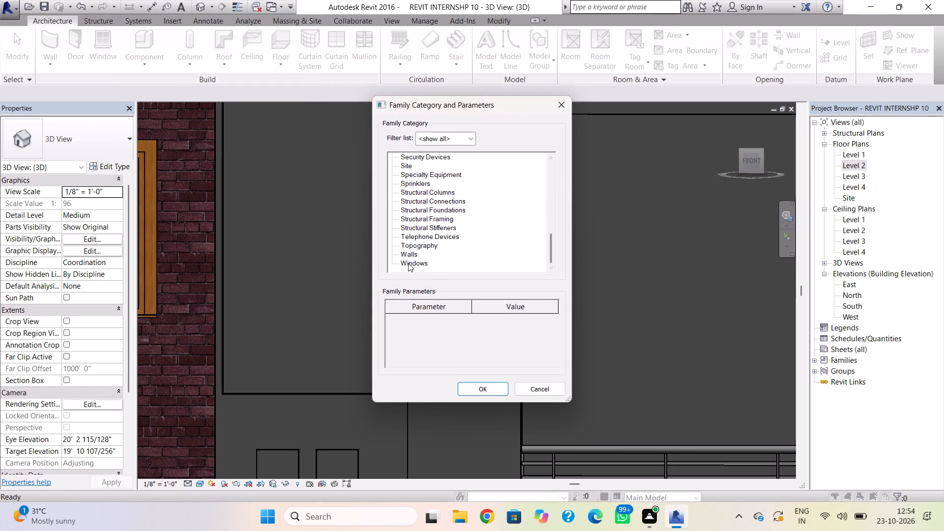
left_click(409, 254)
left_click(478, 383)
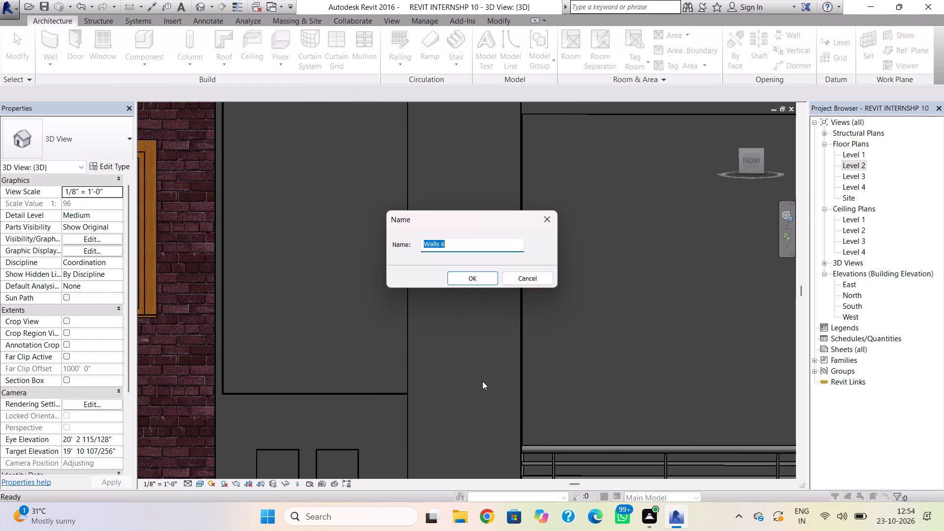
left_click(469, 282)
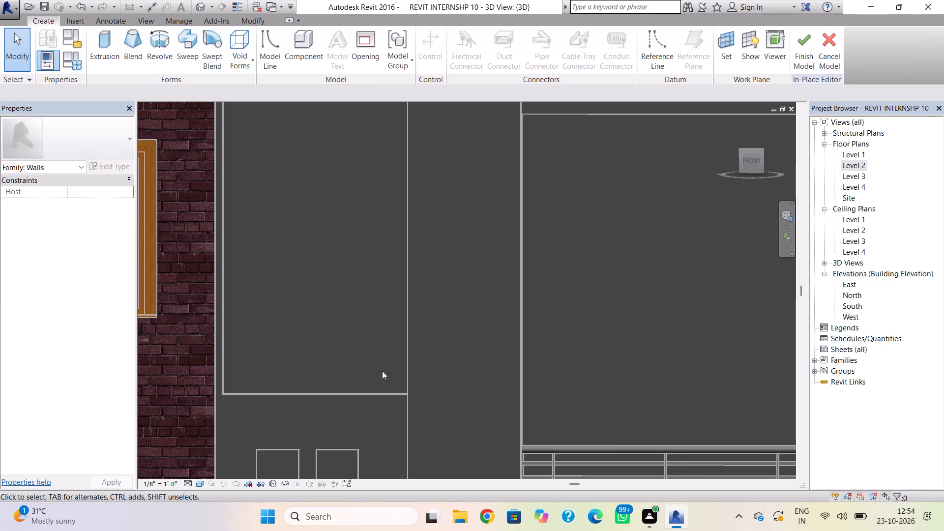
On the Generic - 5" wall's face, extrude a full-width rectangular ledge 1' 0" deep directly below the tall opening and finish the model.
left_click(730, 43)
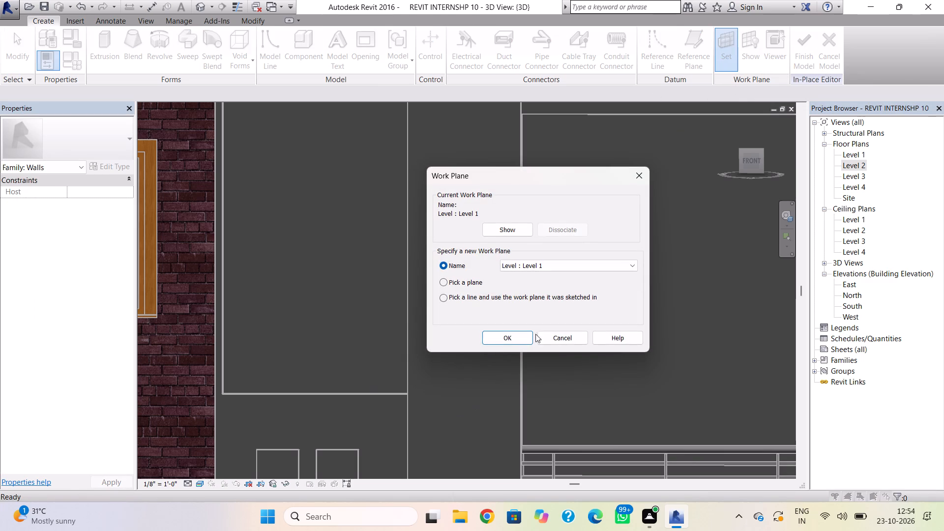
left_click(444, 284)
left_click(500, 335)
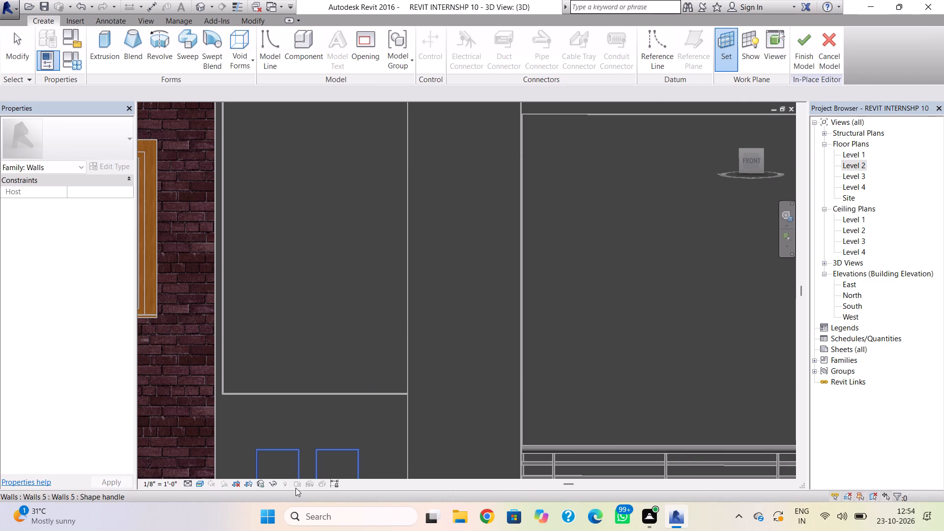
left_click(354, 397)
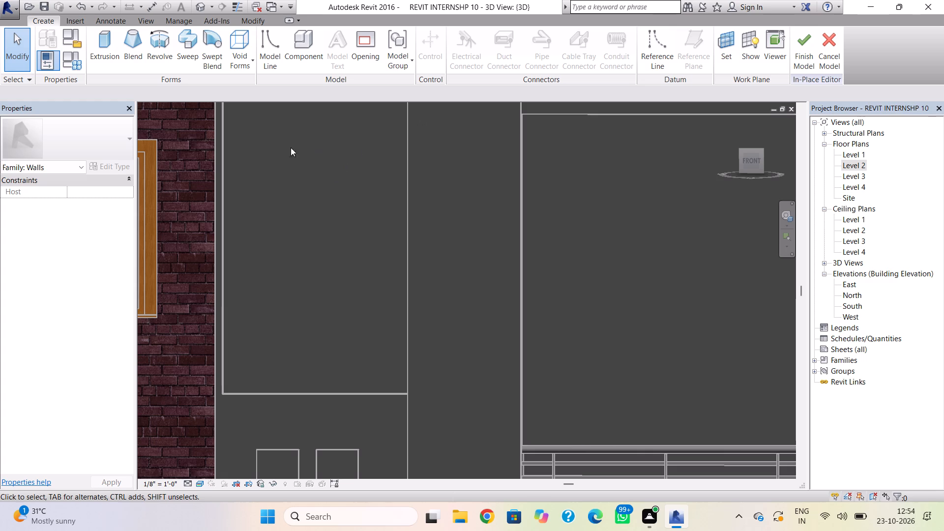
left_click(105, 37)
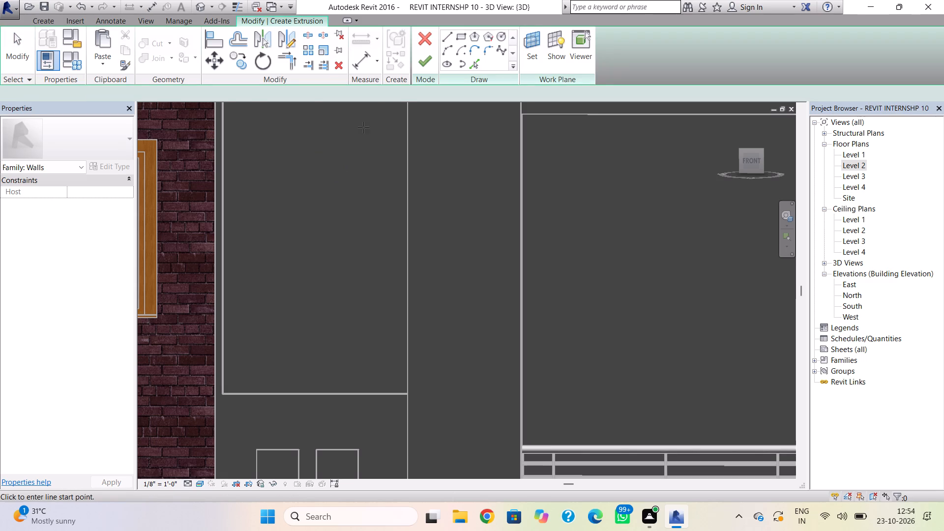
left_click(458, 37)
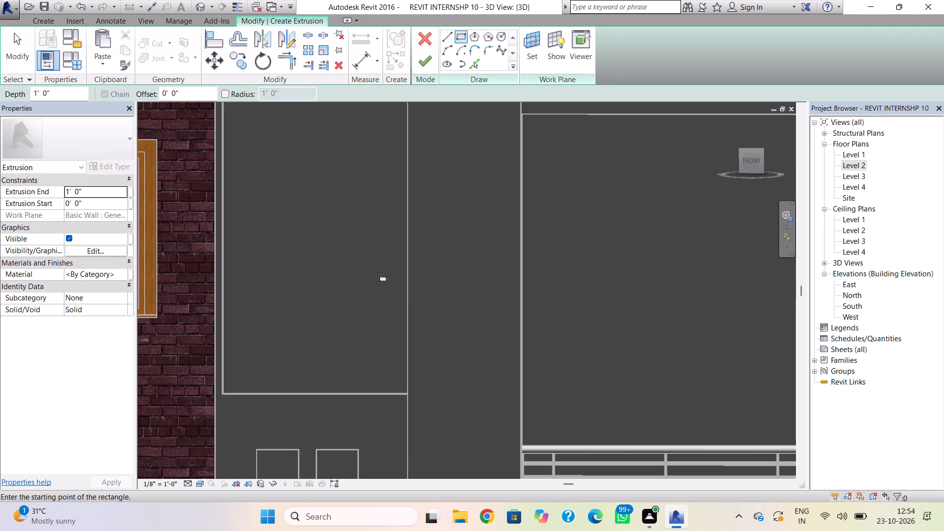
left_click(216, 394)
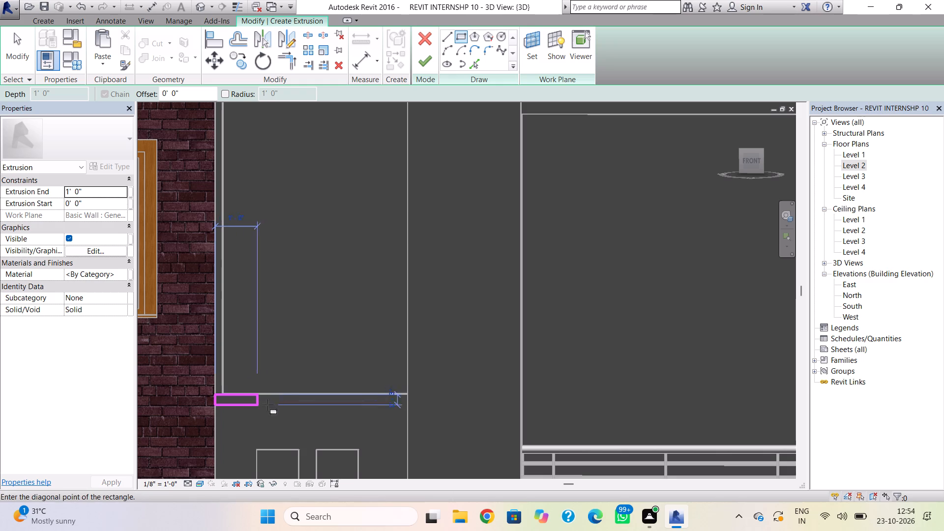
left_click(403, 417)
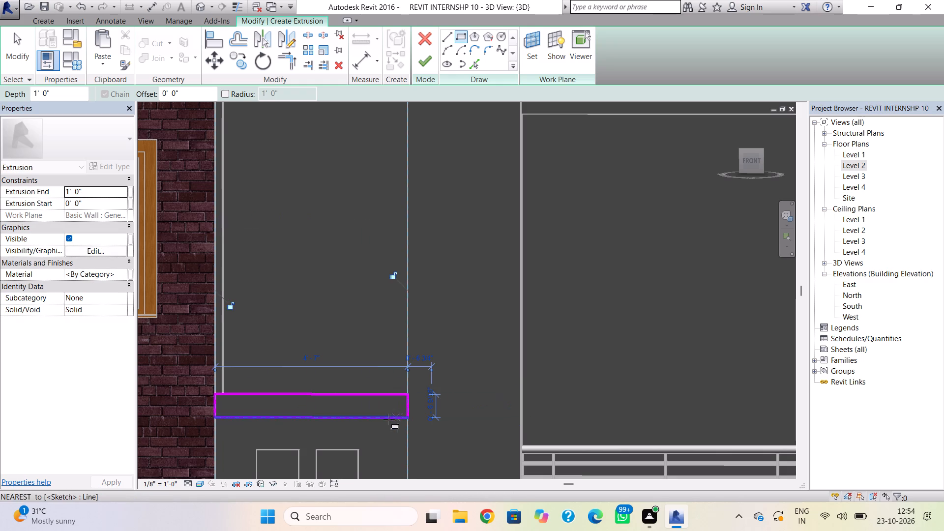
left_click(432, 60)
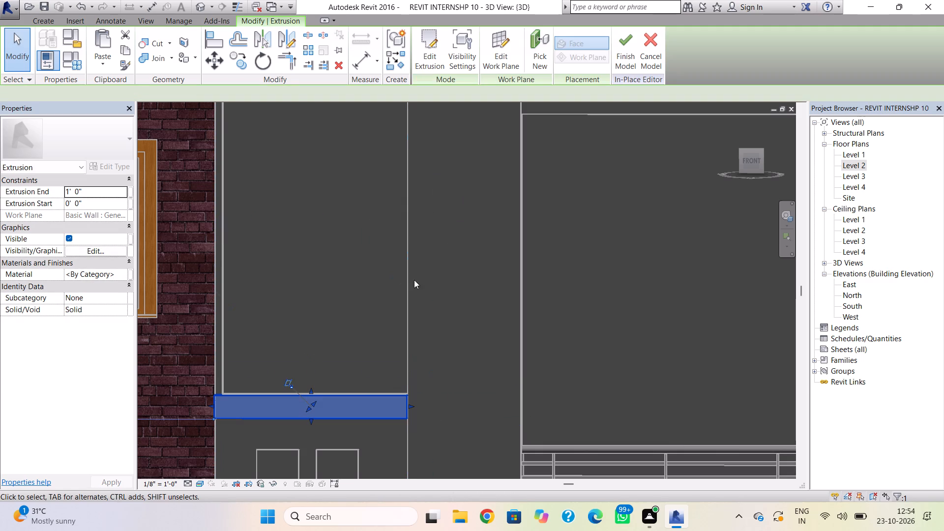
left_click(627, 50)
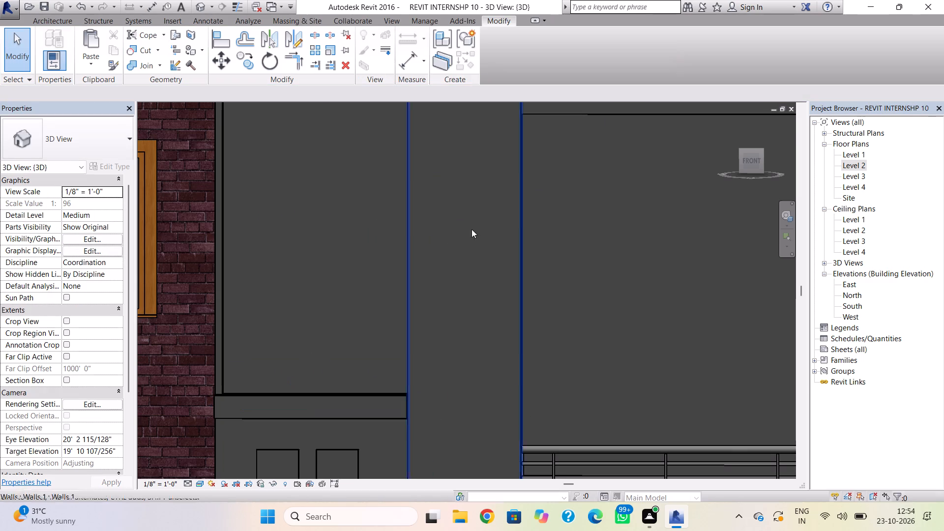
Pull the new ledge's front face back toward the wall in two adjustments so it projects only slightly beyond the adjoining wall.
right_click_drag(310, 363, 394, 402, "shift")
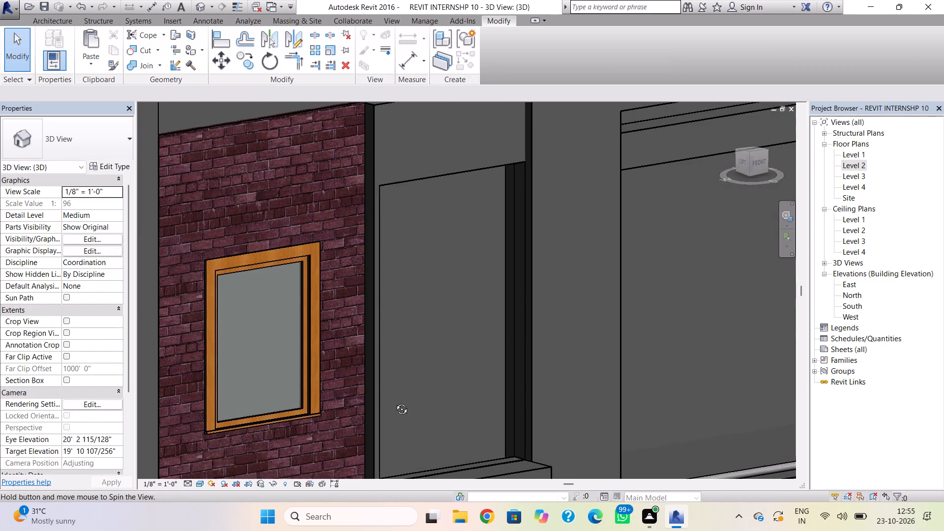
right_click_drag(394, 402, 395, 402, "shift")
middle_click_drag(398, 400, 333, 254)
scroll(370, 342, "up", 4)
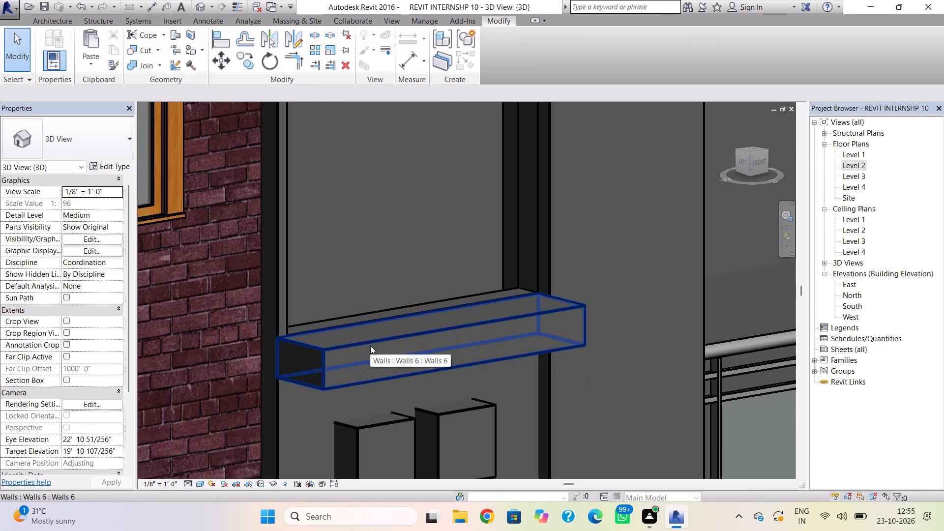
left_click(371, 343)
left_click_drag(458, 347, 446, 342)
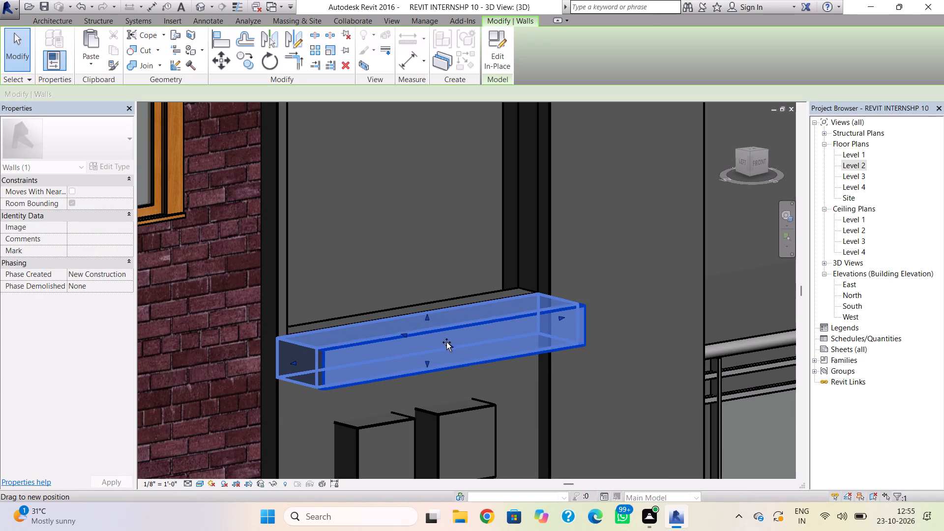
left_click_drag(446, 342, 432, 333)
left_click(585, 300)
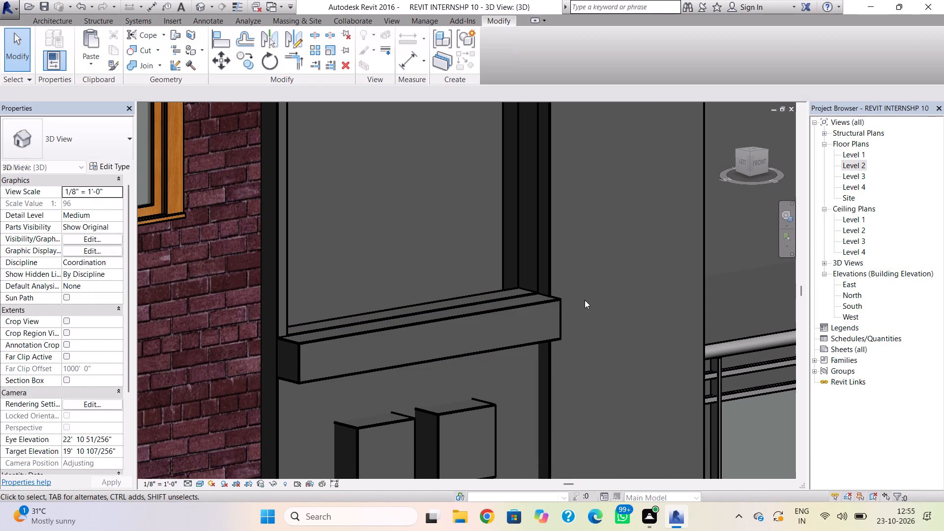
left_click(454, 316)
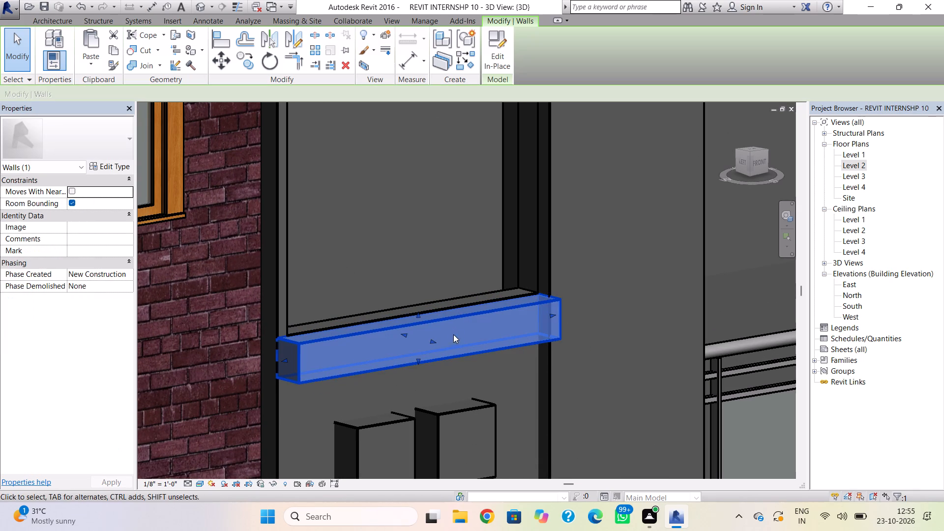
left_click_drag(434, 340, 425, 337)
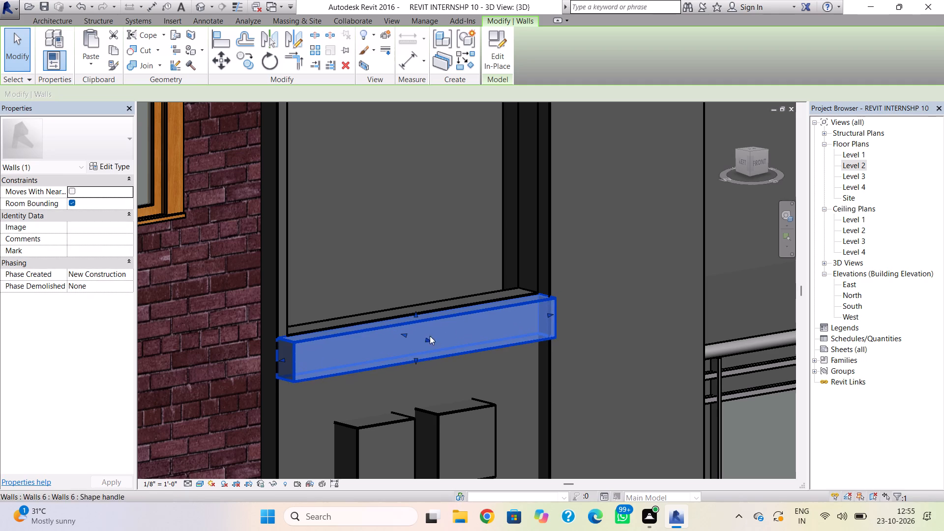
left_click(599, 281)
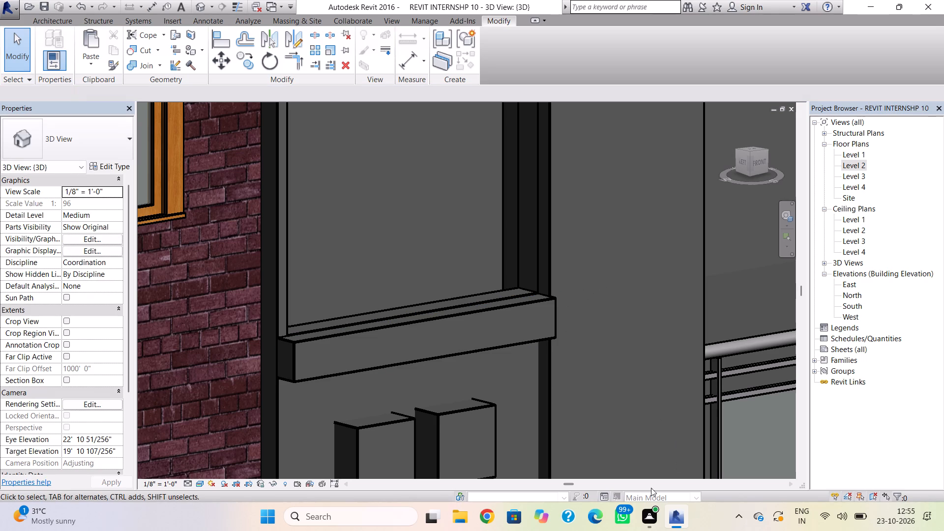
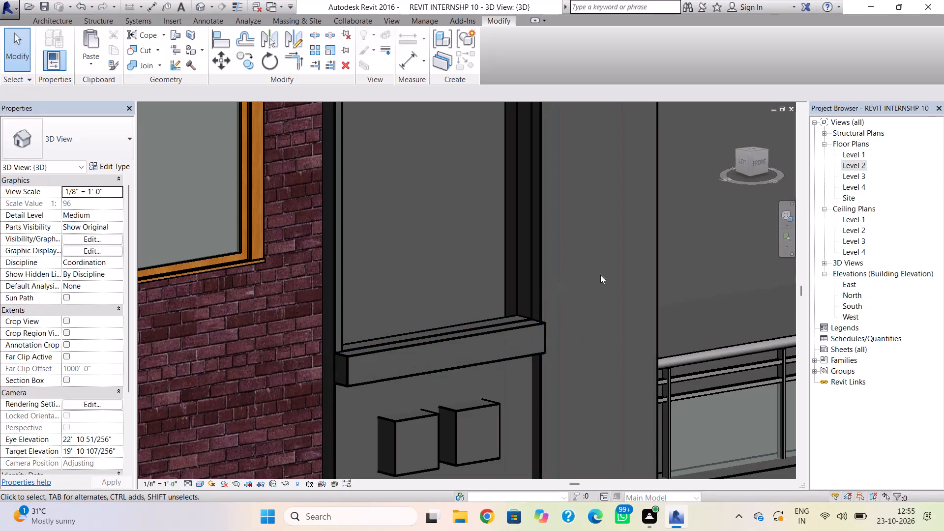
Examine the new ledge and the surrounding facade, comparing the brick wall, openings and railing from the front.
left_click(758, 165)
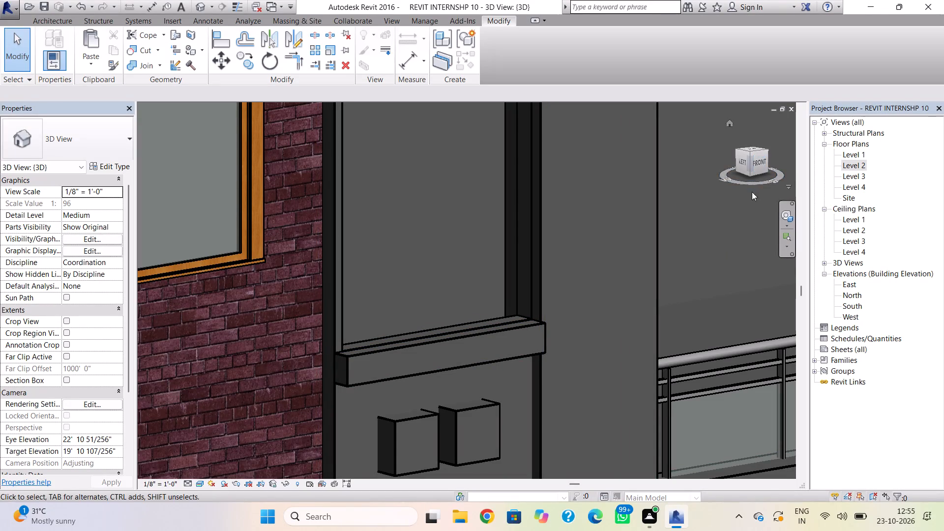
right_click_drag(573, 315, 510, 351)
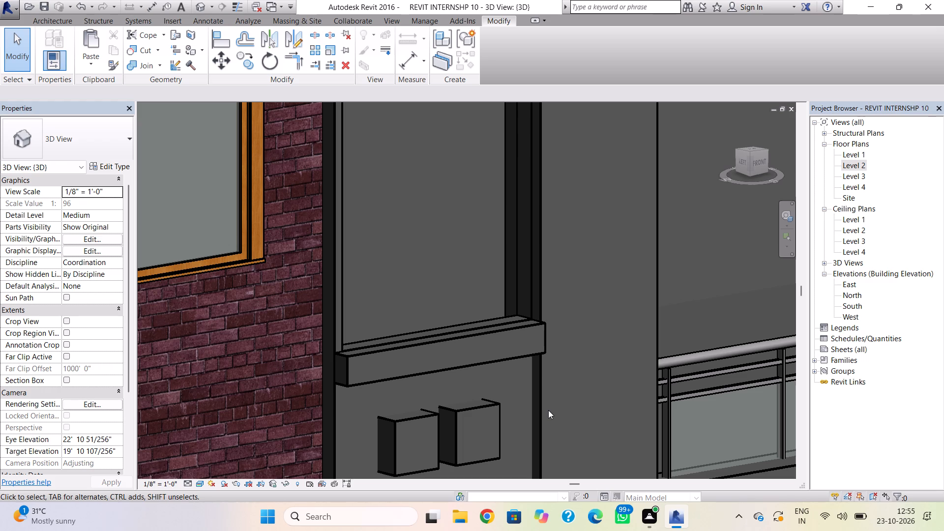
scroll(493, 339, "down", 4)
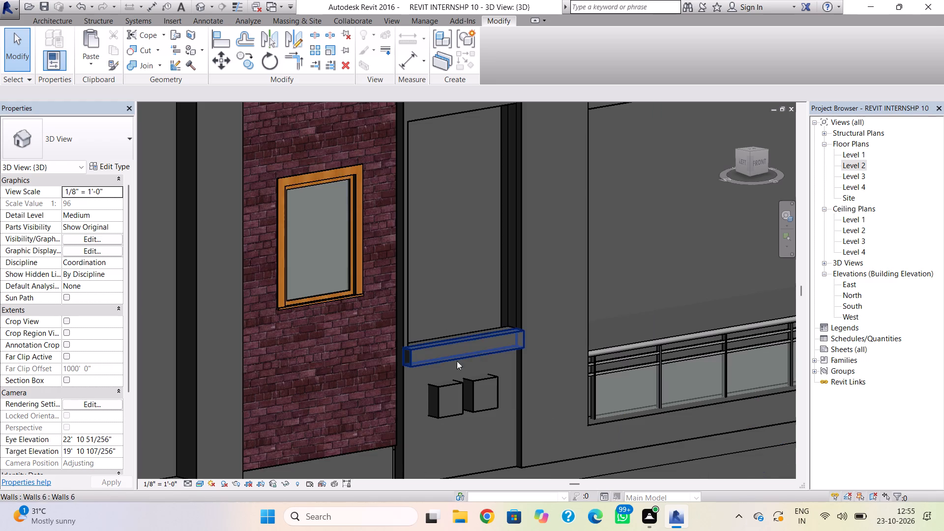
scroll(439, 319, "down", 3)
middle_click_drag(472, 371, 581, 388)
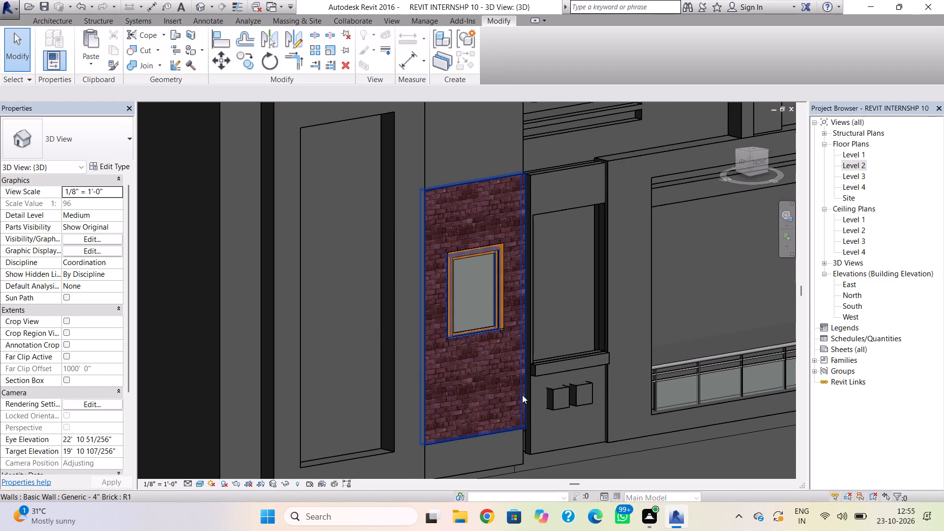
right_click_drag(589, 333, 585, 334, "shift")
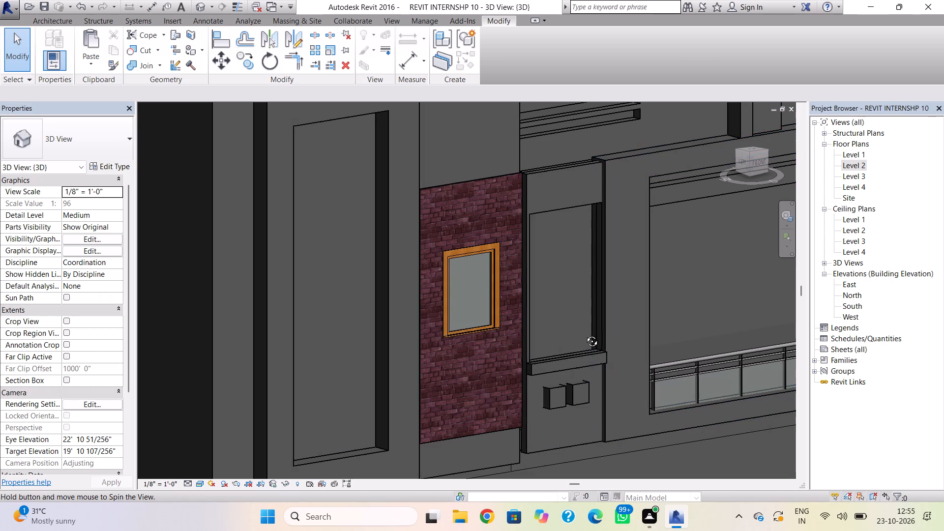
right_click_drag(585, 334, 513, 338, "shift")
scroll(512, 337, "down", 4)
middle_click_drag(519, 348, 523, 383)
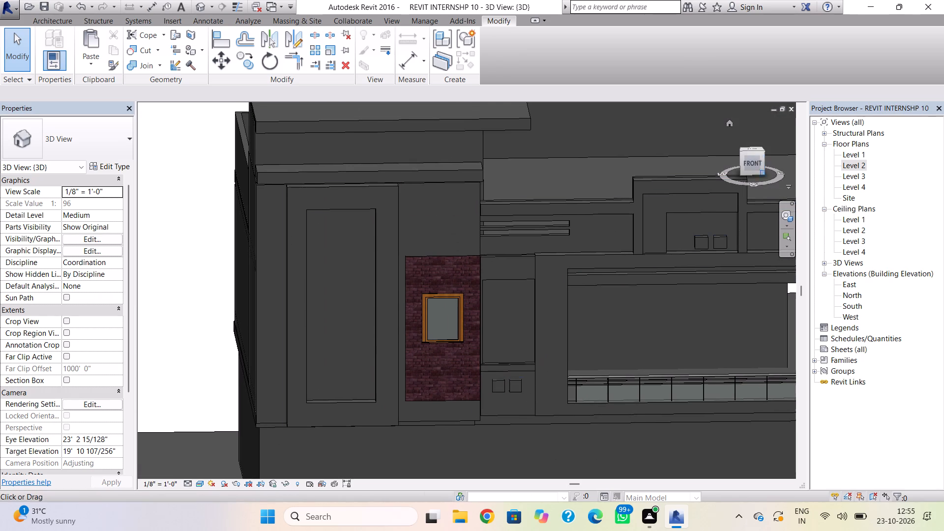
left_click(753, 160)
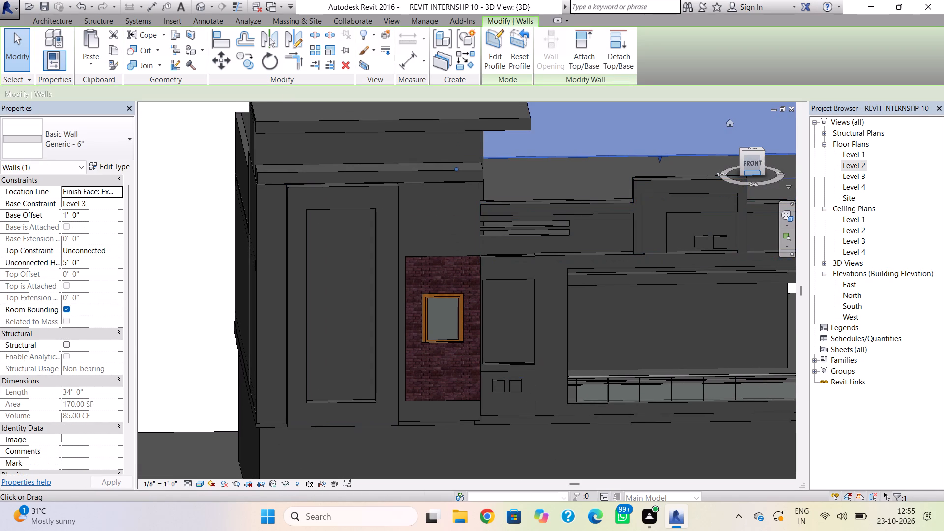
key("Escape")
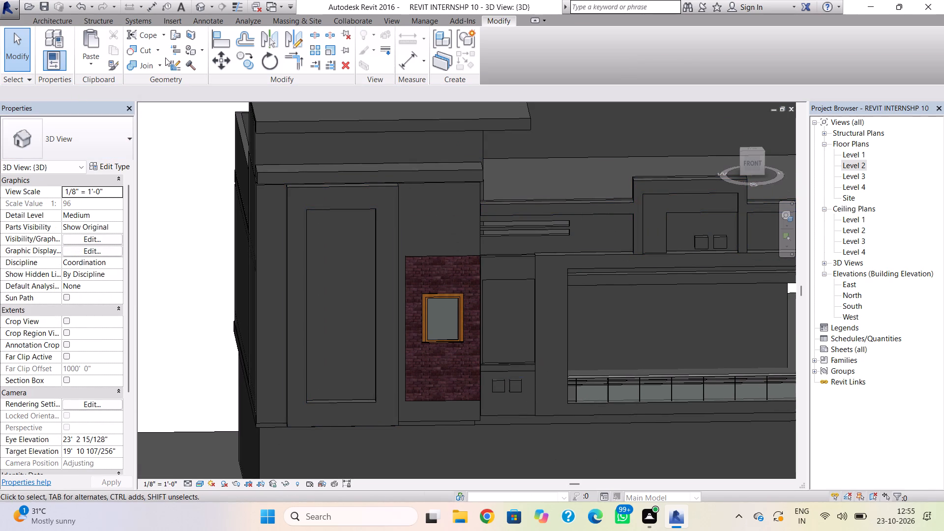
Save the project.
left_click(50, 13)
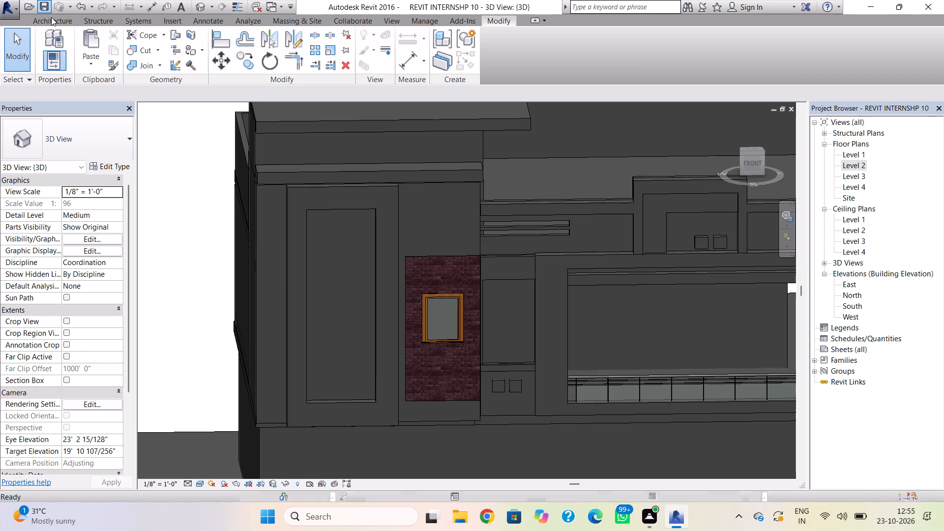
Browse the Windows folder of the US Imperial family library for a window family suited to the facade.
left_click(52, 18)
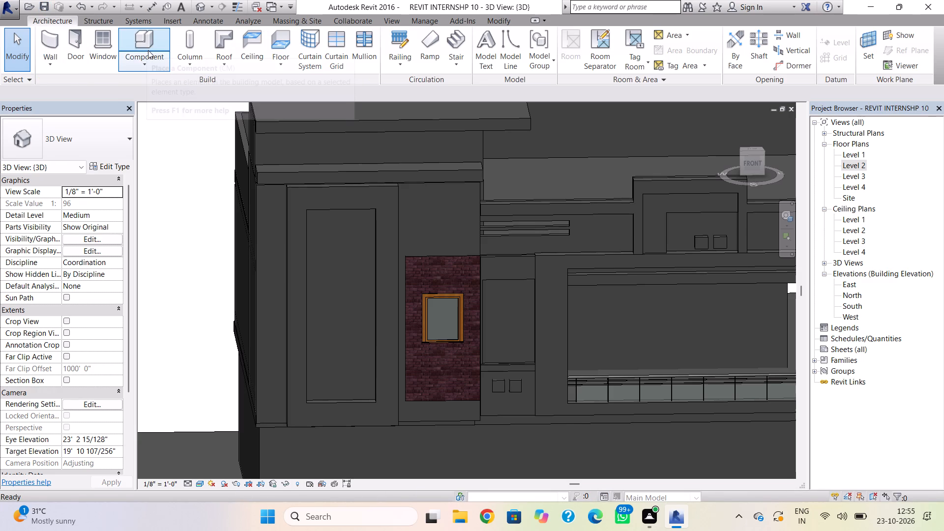
left_click(99, 39)
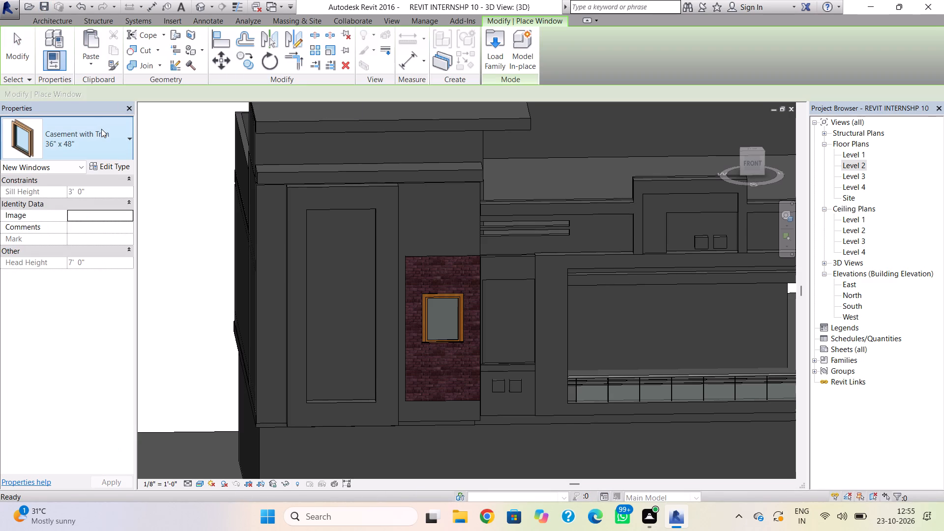
left_click(494, 52)
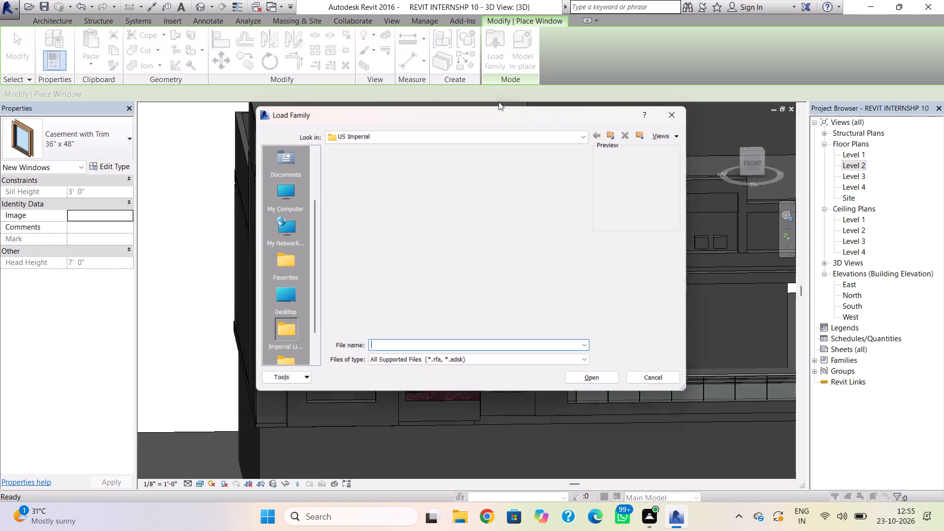
scroll(489, 243, "down", 5)
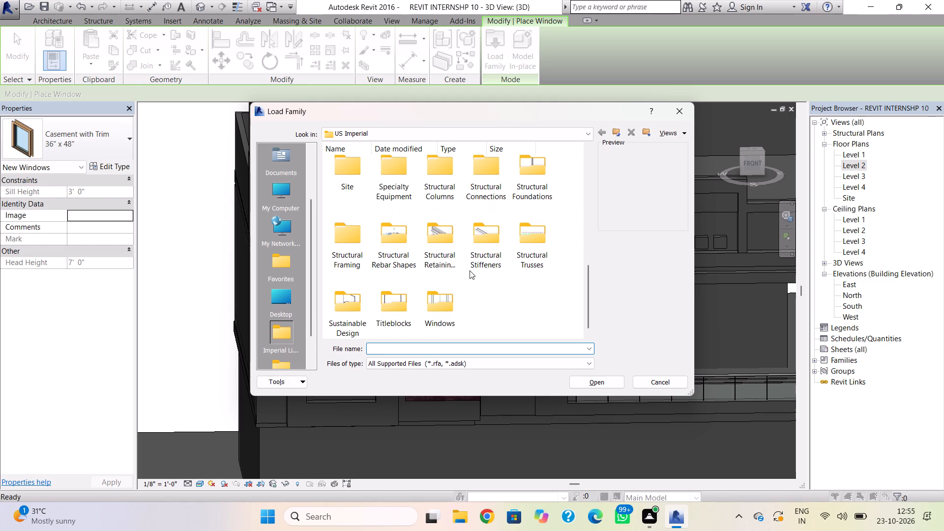
left_click(447, 303)
left_click(447, 303)
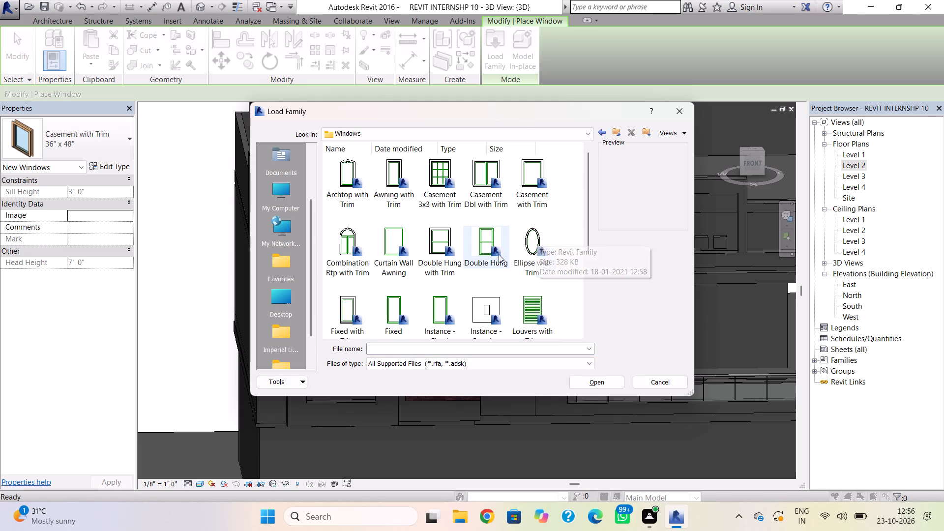
scroll(437, 286, "down", 3)
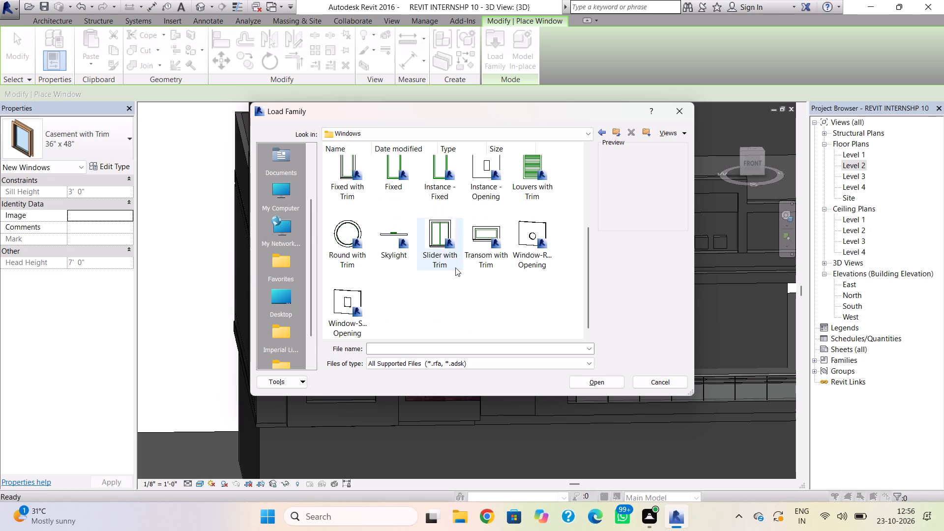
scroll(457, 265, "up", 2)
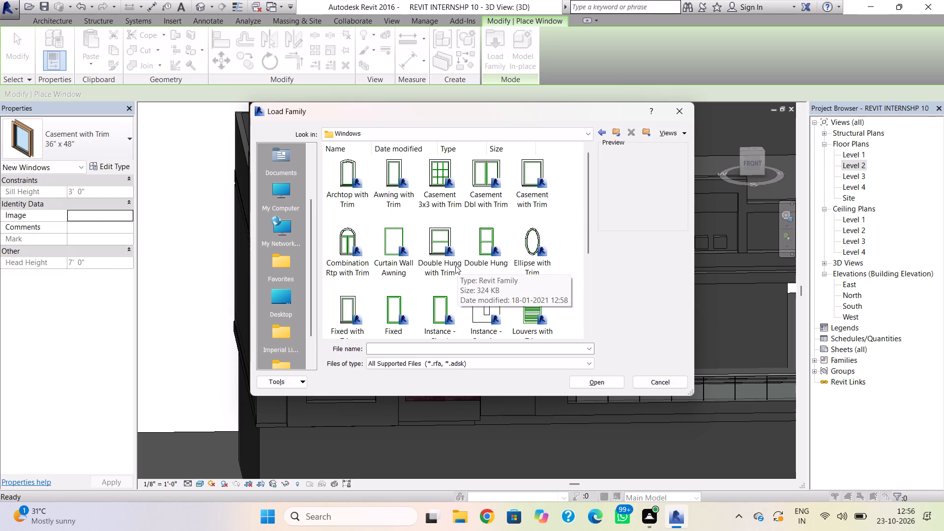
left_click(684, 106)
left_click(345, 239)
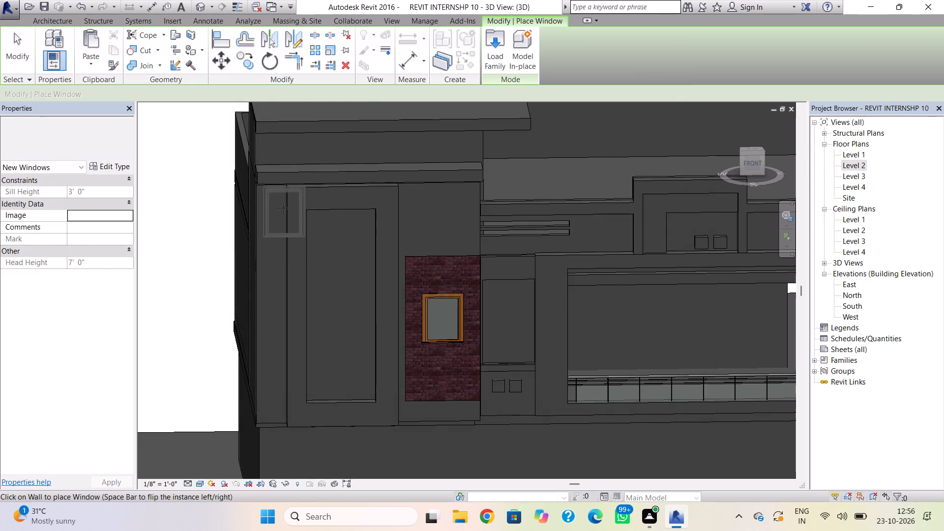
key("Escape")
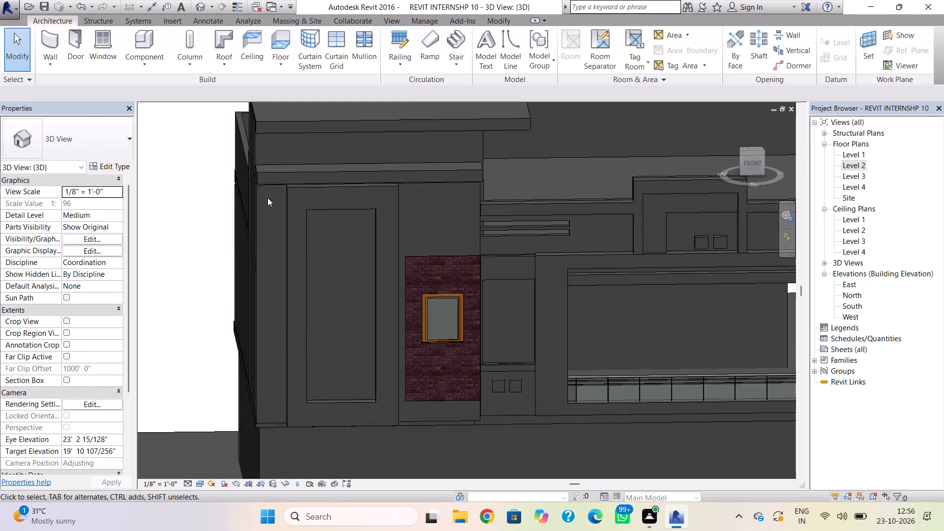
key("Escape")
Edit the profile of the Generic - 8" - Filled wall, cutting a rectangular opening that matches the tall opening in the frame wall before it.
left_click(266, 187)
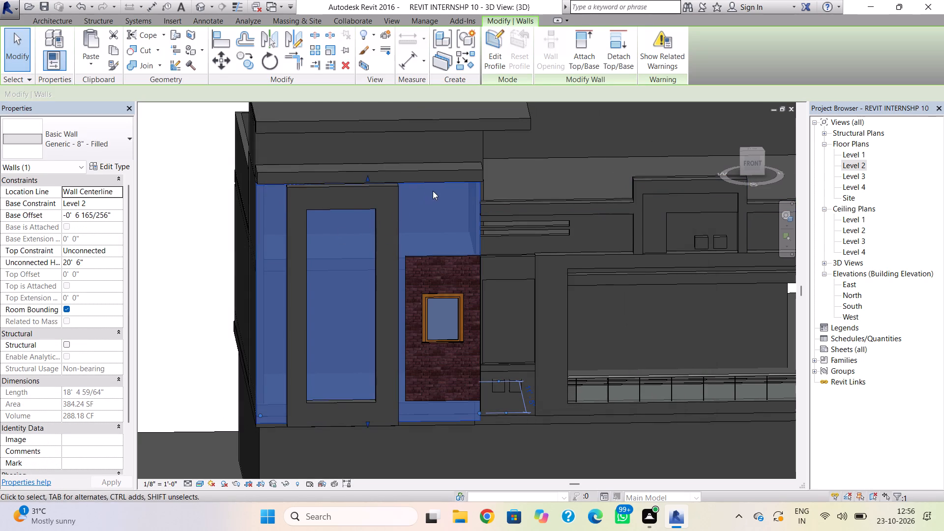
left_click(270, 191)
left_click(270, 183)
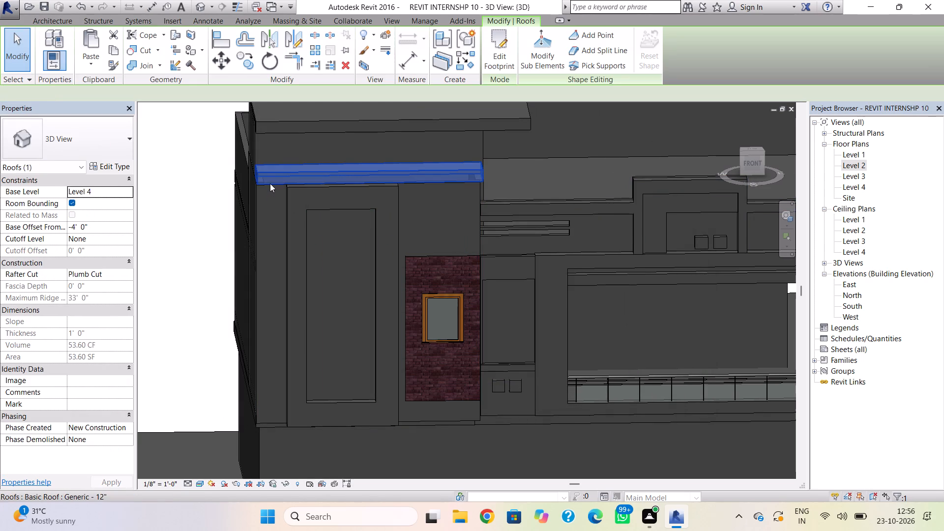
left_click(264, 214)
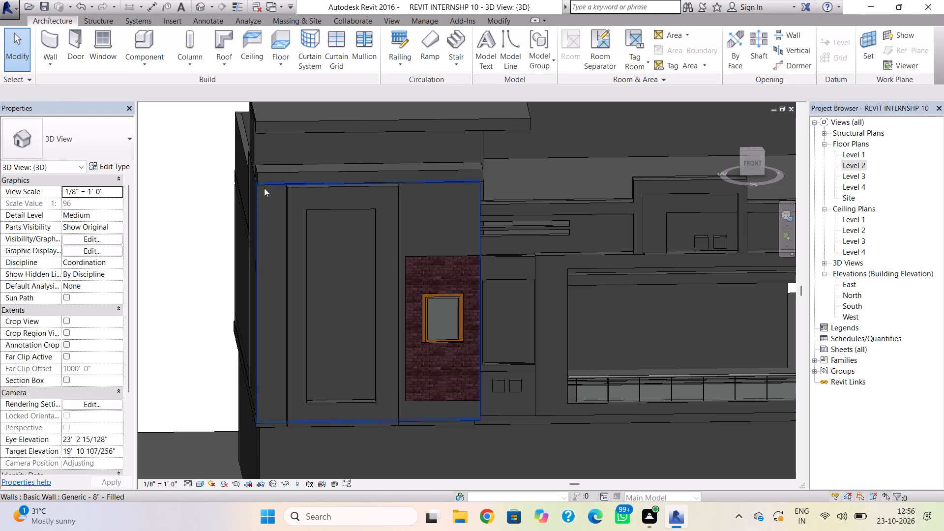
left_click(264, 187)
left_click(493, 56)
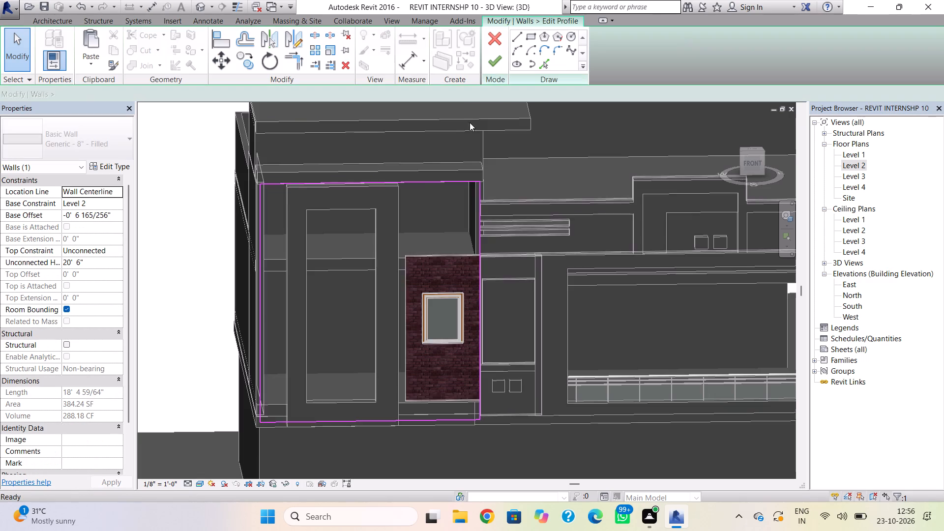
left_click(752, 160)
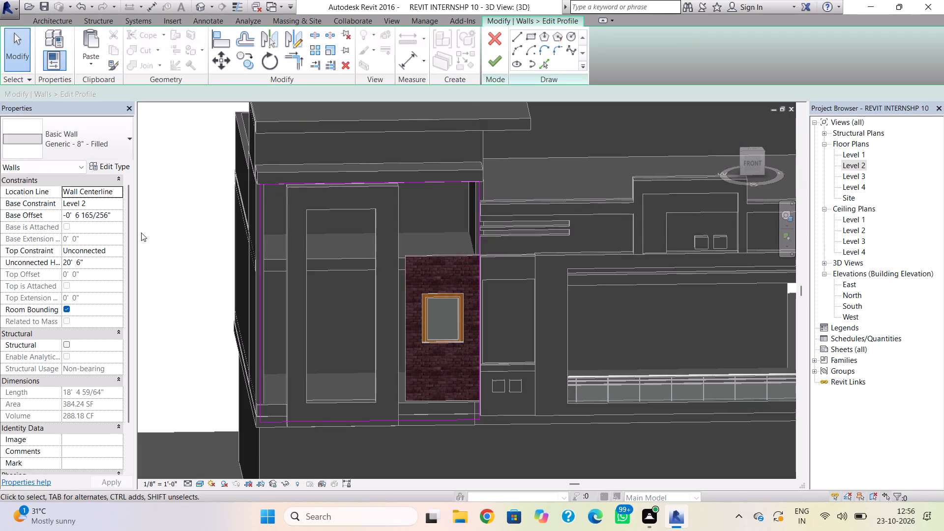
left_click(529, 37)
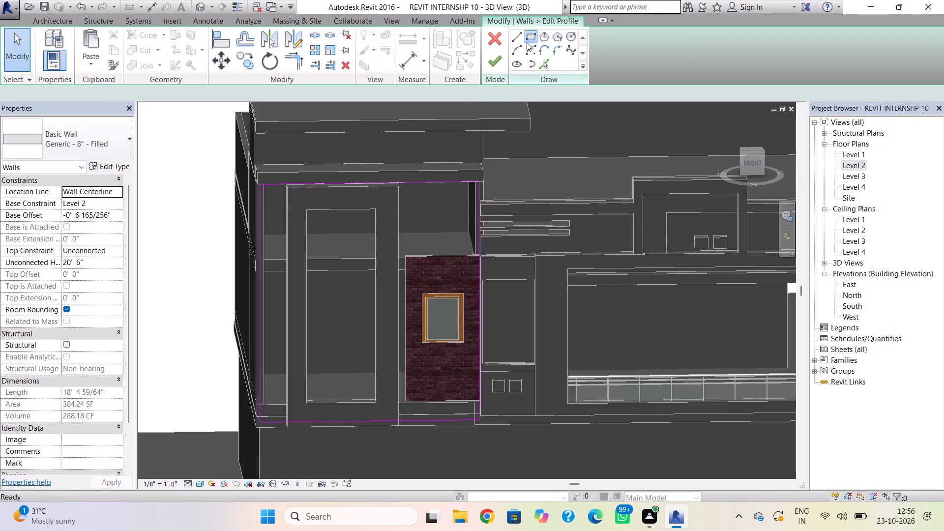
scroll(315, 237, "up", 4)
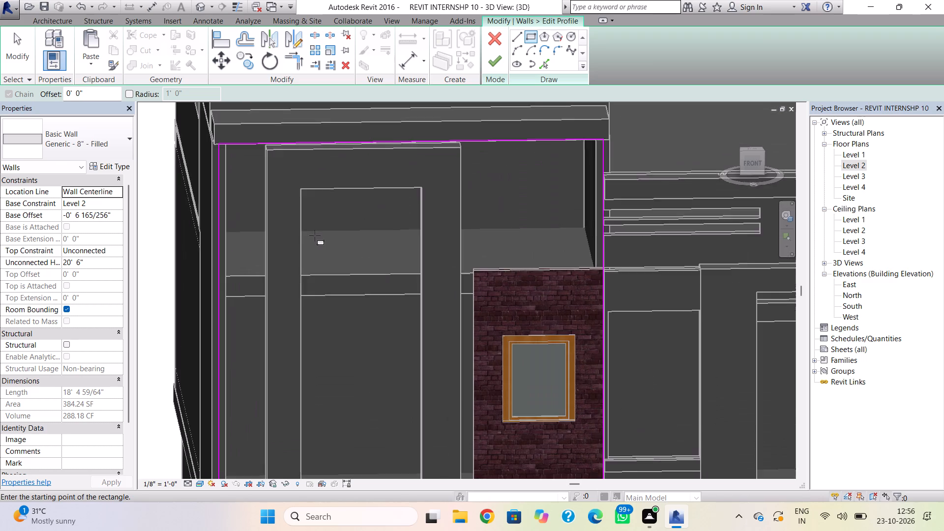
right_click_drag(313, 231, 297, 190, "shift")
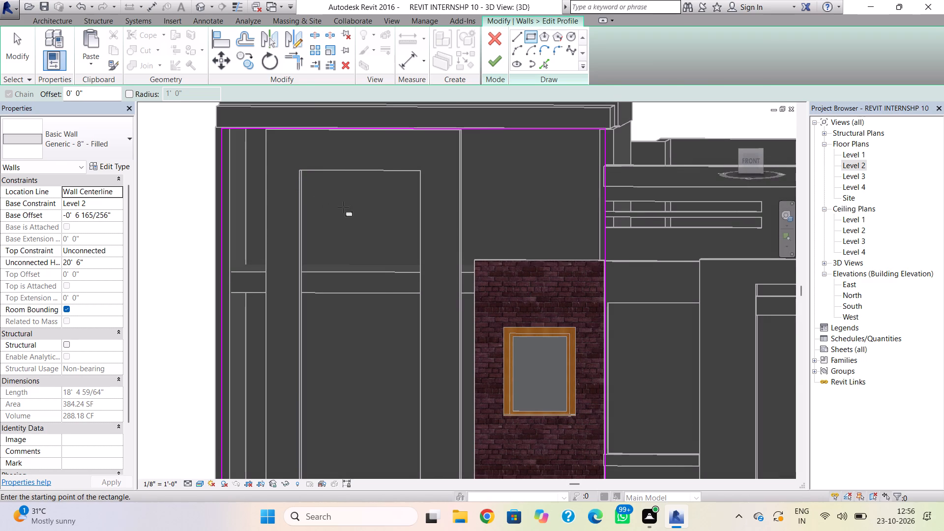
right_click_drag(343, 207, 349, 189, "shift")
scroll(343, 208, "down", 2)
middle_click_drag(344, 210, 343, 187)
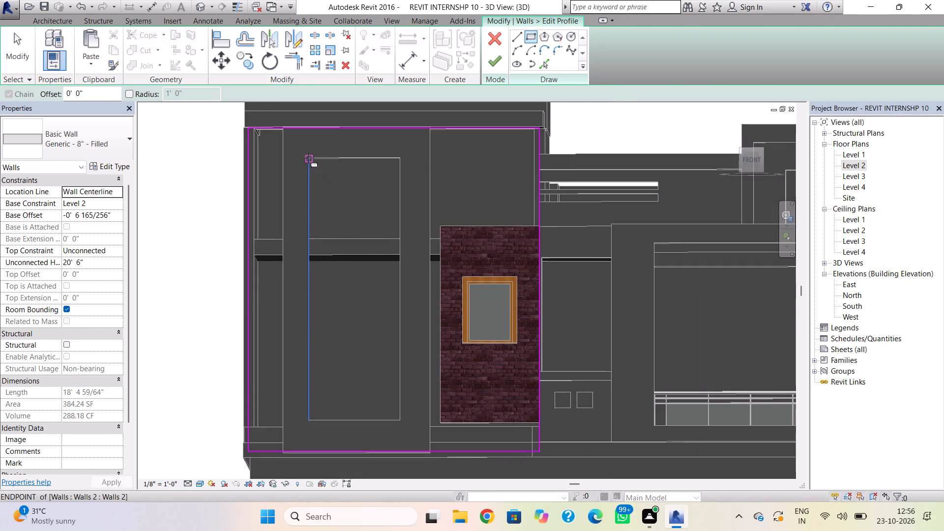
left_click_drag(308, 157, 323, 174)
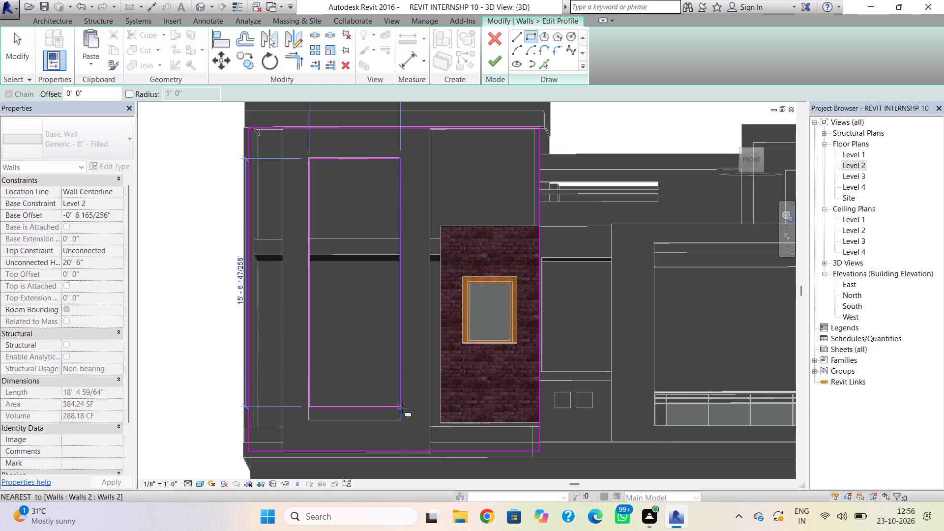
left_click(401, 418)
left_click(486, 59)
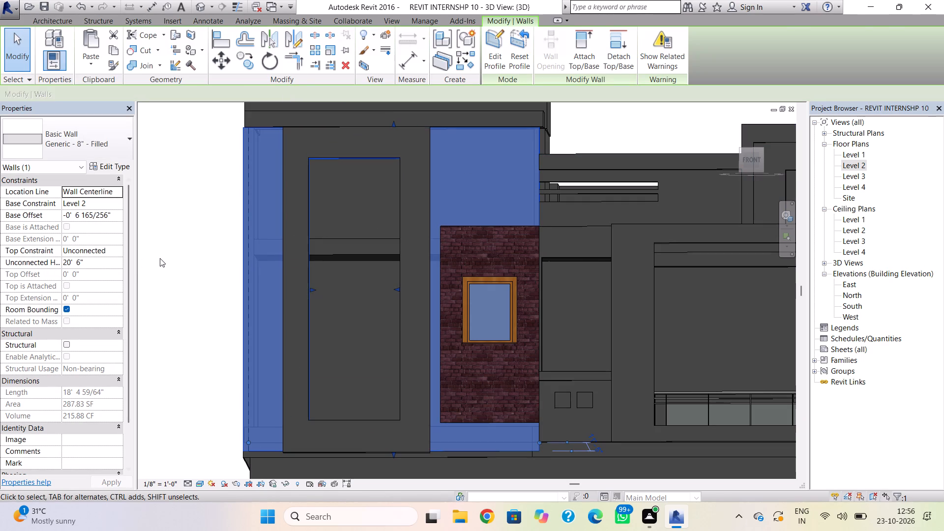
left_click(163, 259)
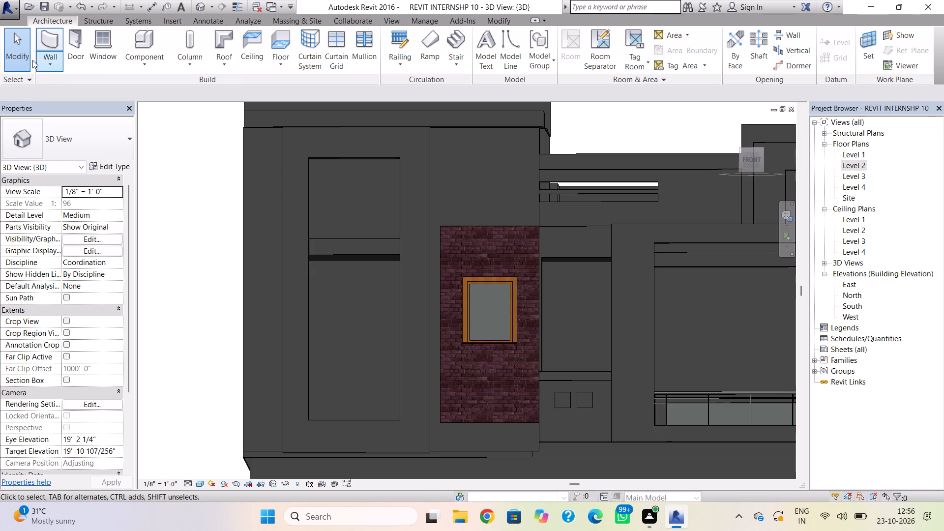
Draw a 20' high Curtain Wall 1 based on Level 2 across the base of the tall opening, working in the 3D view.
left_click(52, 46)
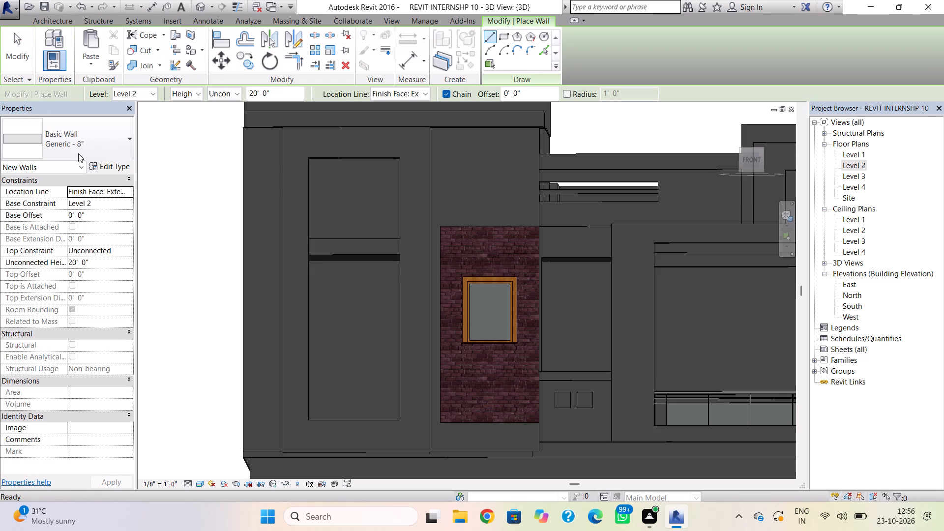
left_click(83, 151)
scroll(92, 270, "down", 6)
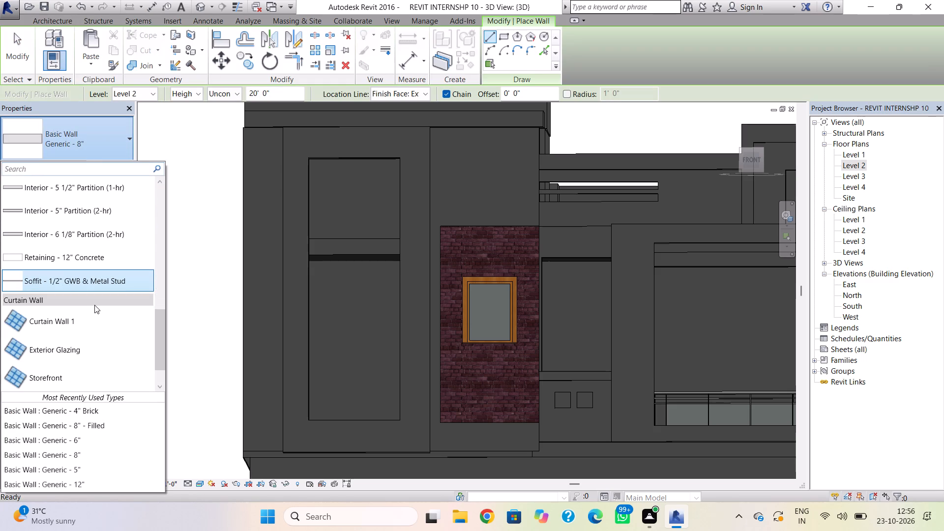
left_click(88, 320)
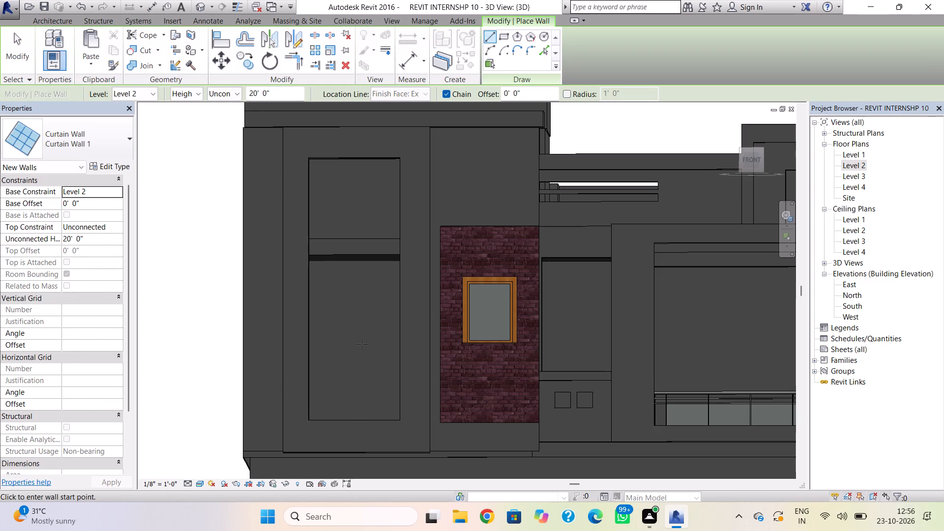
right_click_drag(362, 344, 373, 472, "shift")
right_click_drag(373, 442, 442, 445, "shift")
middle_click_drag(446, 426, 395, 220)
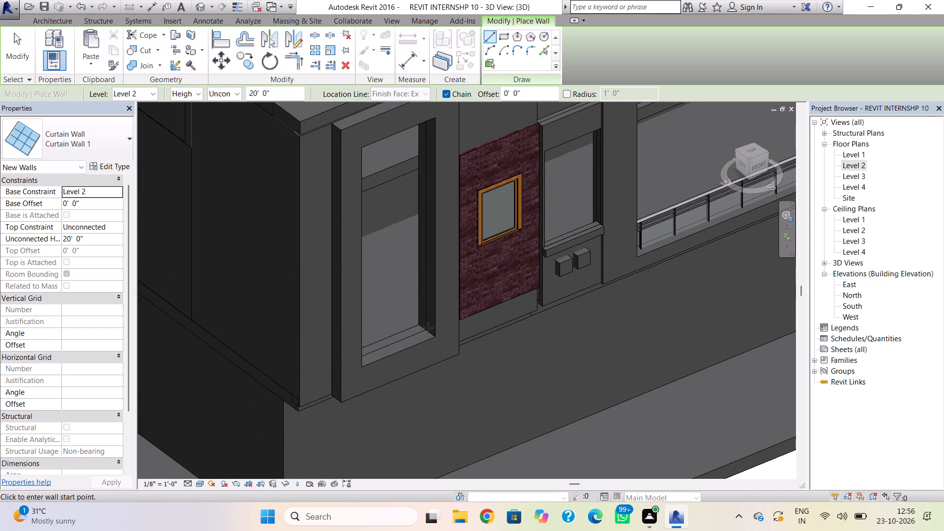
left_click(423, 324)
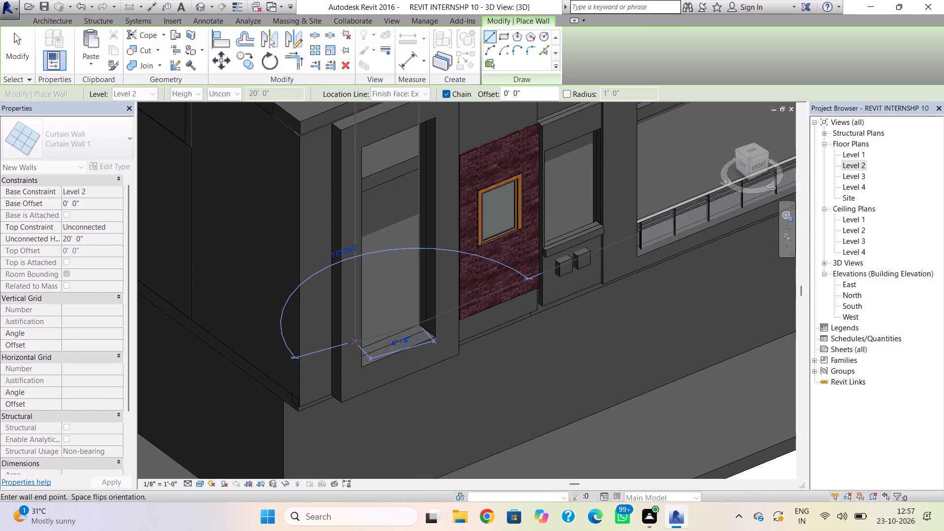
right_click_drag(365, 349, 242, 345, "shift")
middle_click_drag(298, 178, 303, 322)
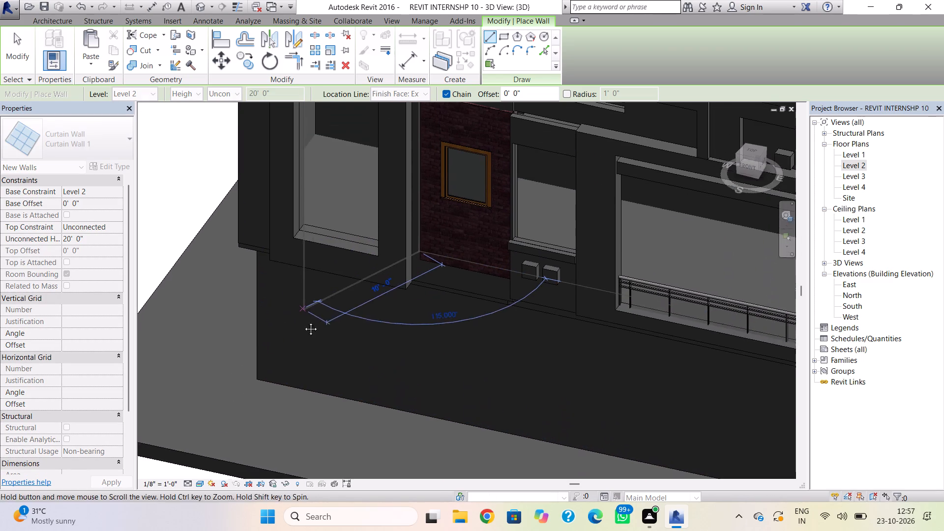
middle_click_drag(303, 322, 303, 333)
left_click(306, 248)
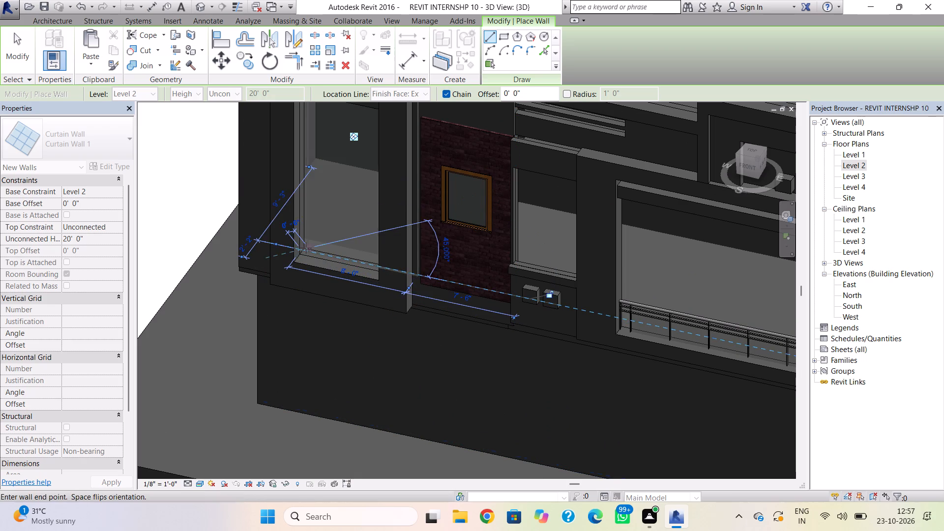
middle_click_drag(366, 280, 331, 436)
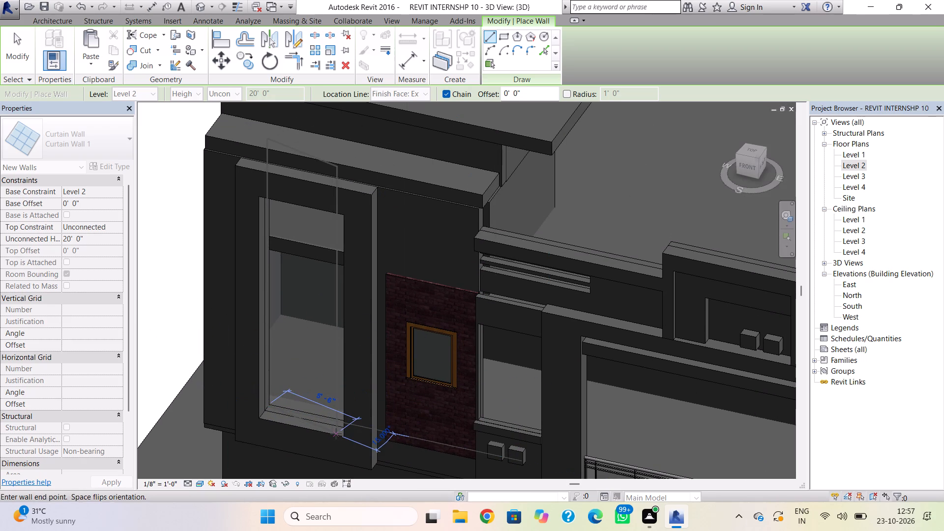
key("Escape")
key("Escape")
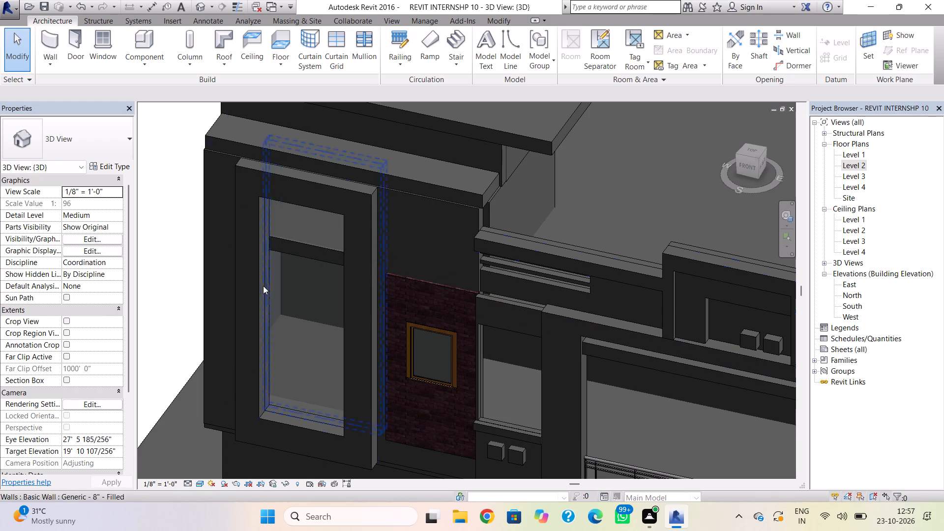
Examine how the curtain wall fits the upper part of the tall opening, comparing the model with its placement undone and redone.
right_click_drag(208, 311, 290, 264, "shift")
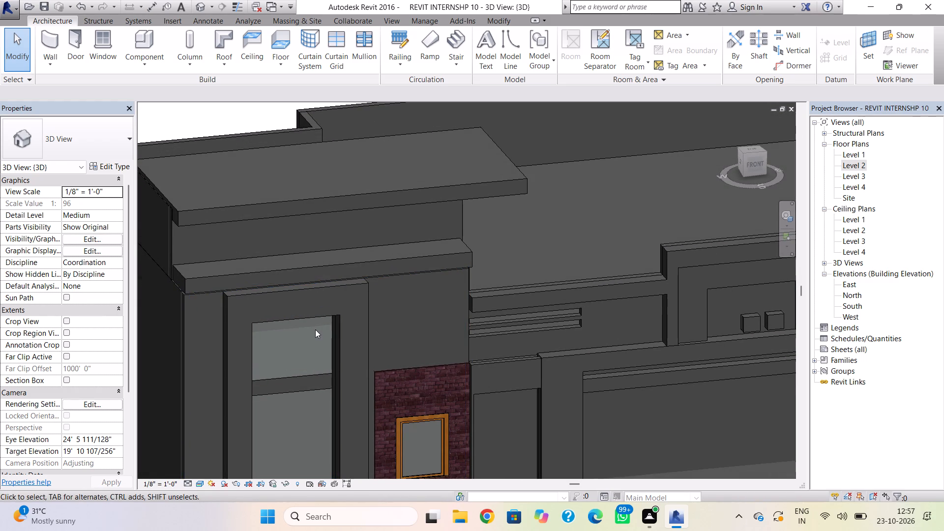
left_click(331, 333)
left_click(293, 360)
scroll(310, 361, "up", 4)
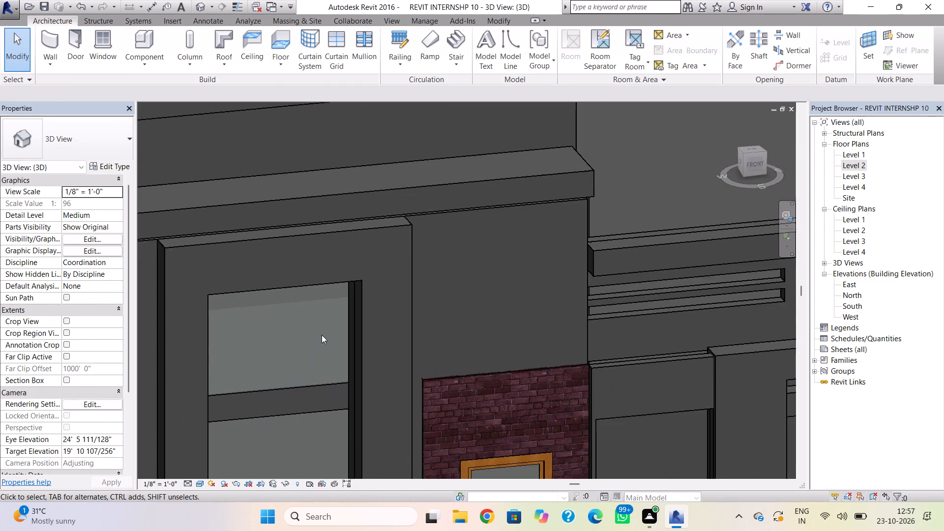
scroll(322, 335, "up", 4)
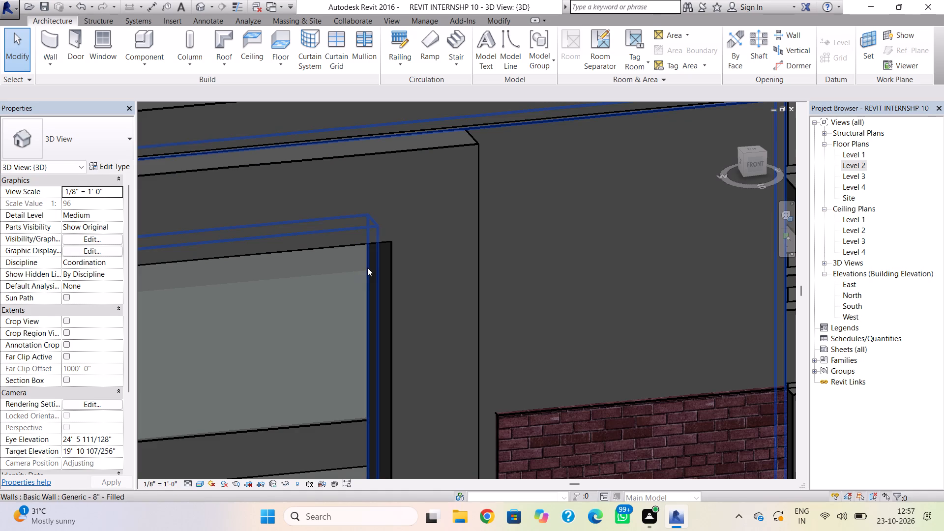
left_click(364, 269)
scroll(335, 290, "down", 1)
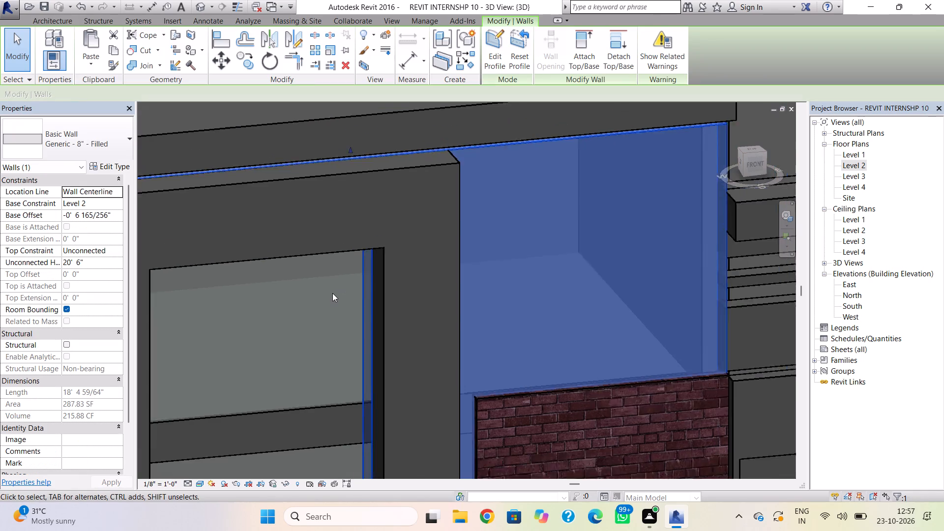
scroll(332, 293, "down", 3)
key("Escape")
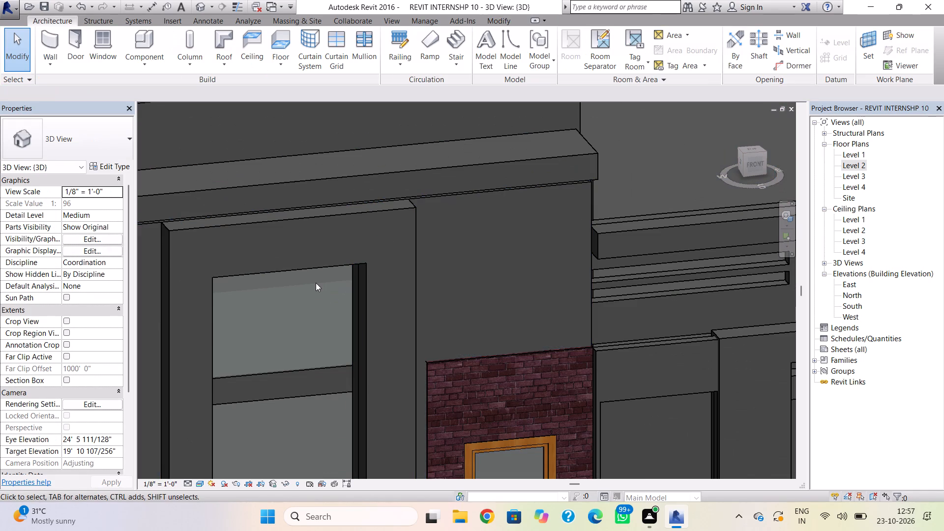
key("ctrl+z")
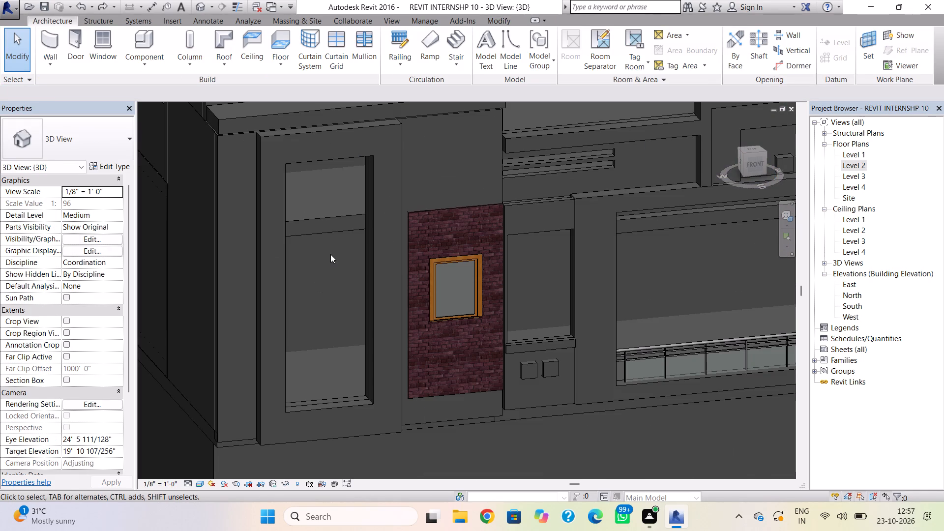
key("ctrl+y")
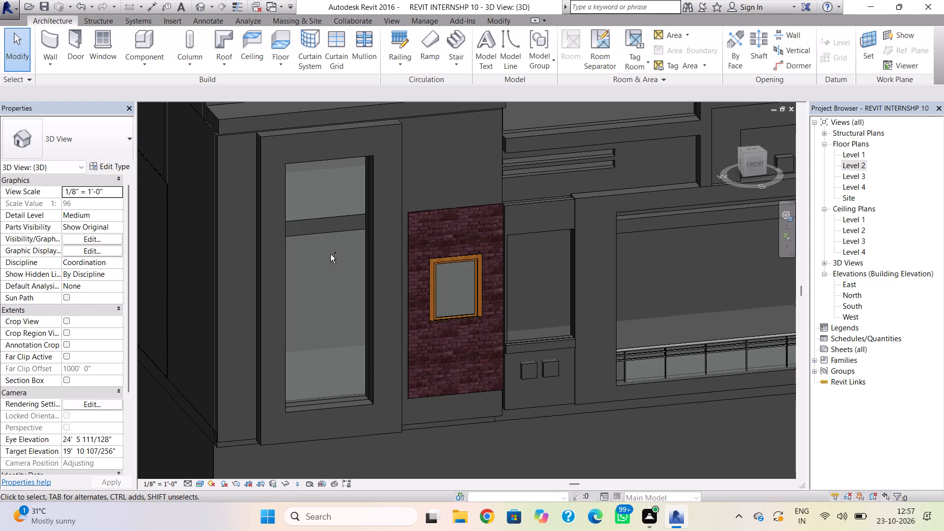
Examine the curtain wall's lower corner, checking the glass against the filled wall and the frame wall around the tall opening.
scroll(348, 398, "up", 9)
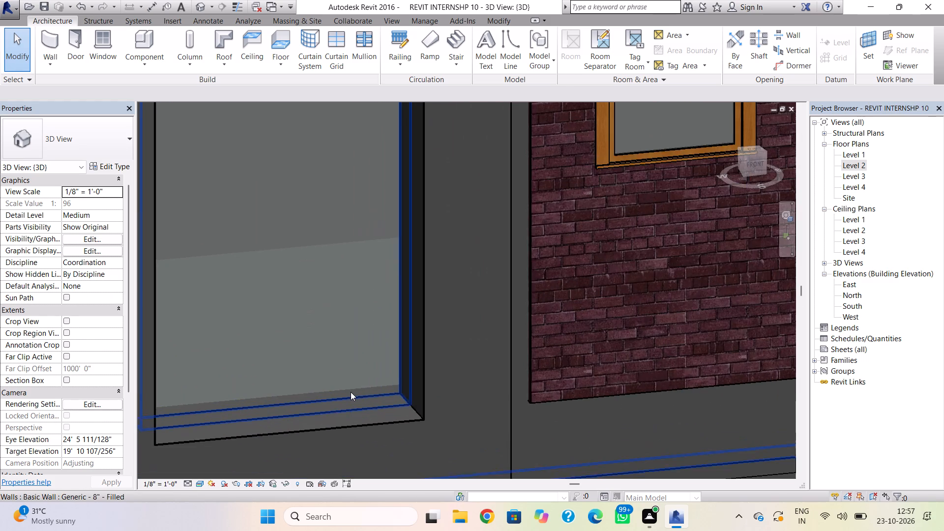
left_click(353, 399)
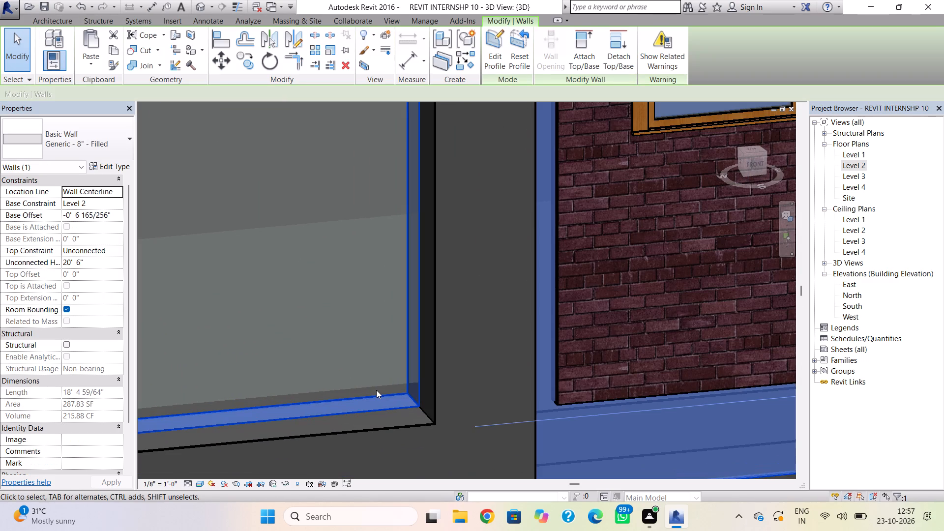
scroll(376, 390, "down", 1)
key("Escape")
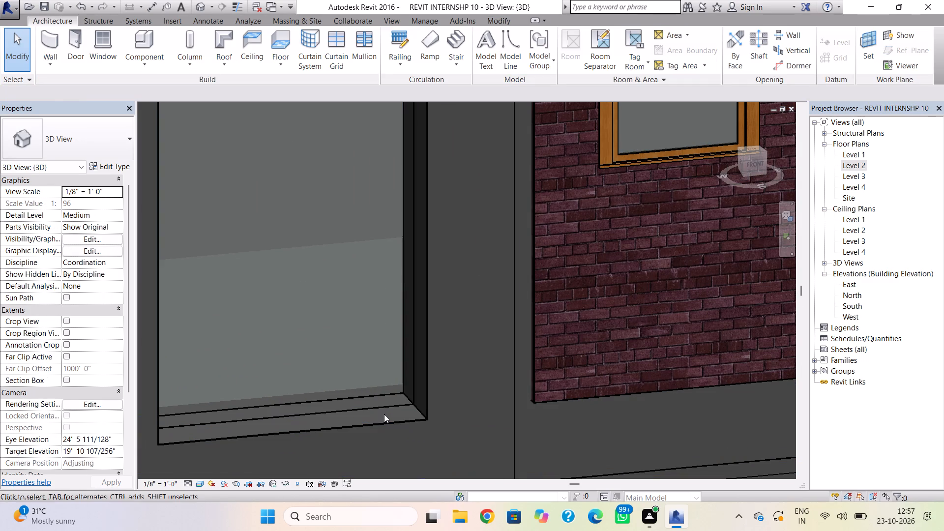
left_click(389, 420)
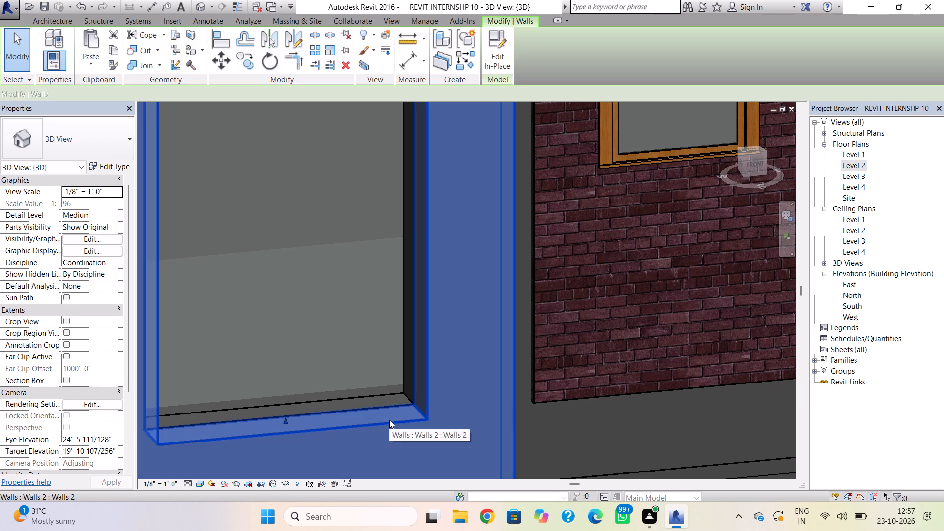
key("Escape")
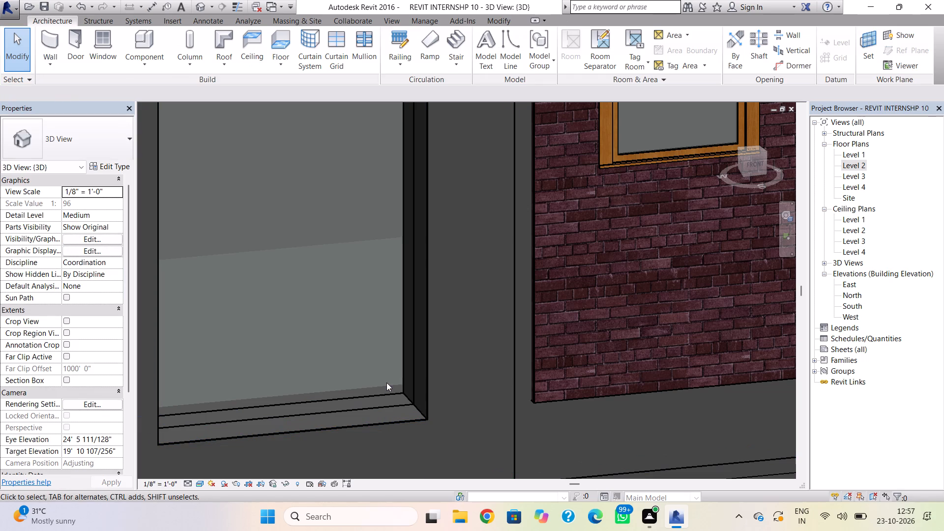
scroll(369, 384, "up", 9)
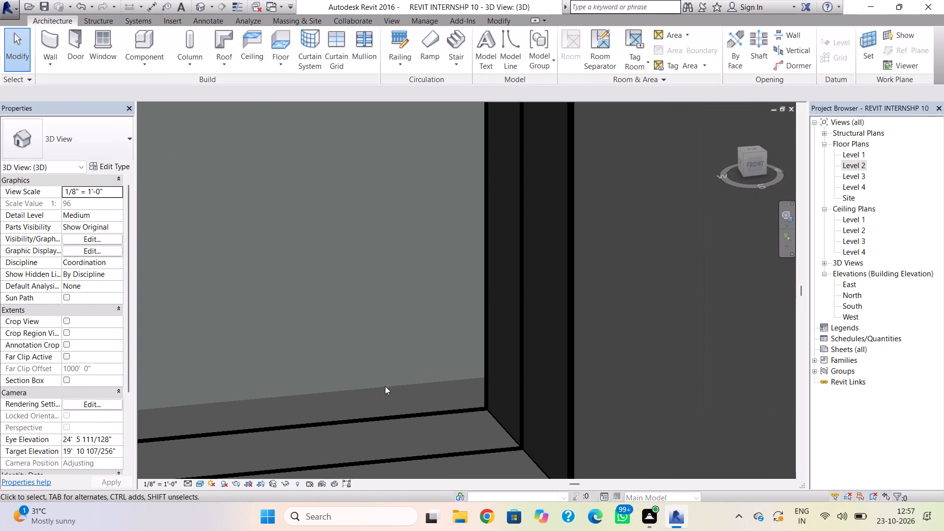
left_click(394, 381)
scroll(395, 383, "down", 5)
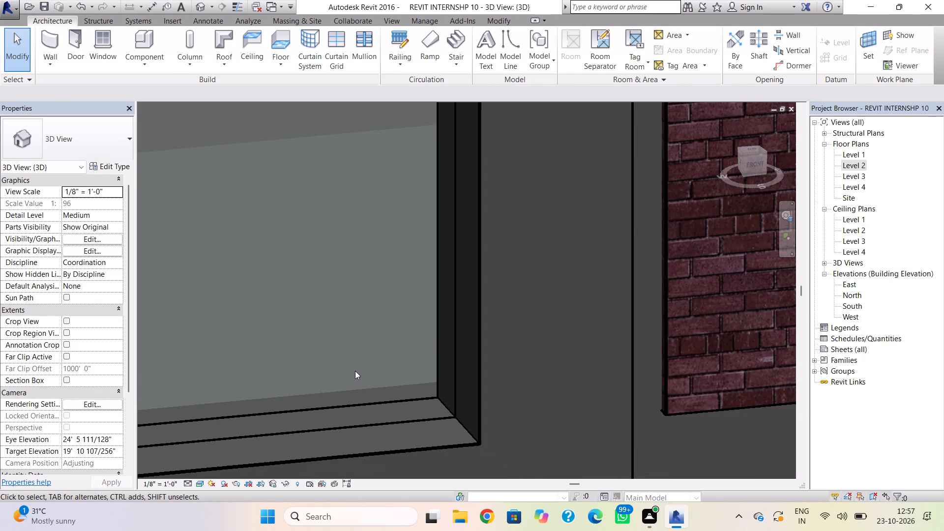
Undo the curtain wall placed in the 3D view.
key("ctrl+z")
In the Level 2 floor plan, draw a 20' high Curtain Wall 1 along the filled wall's centreline, jamb to jamb across the tall opening, and return to 3D.
scroll(354, 371, "down", 5)
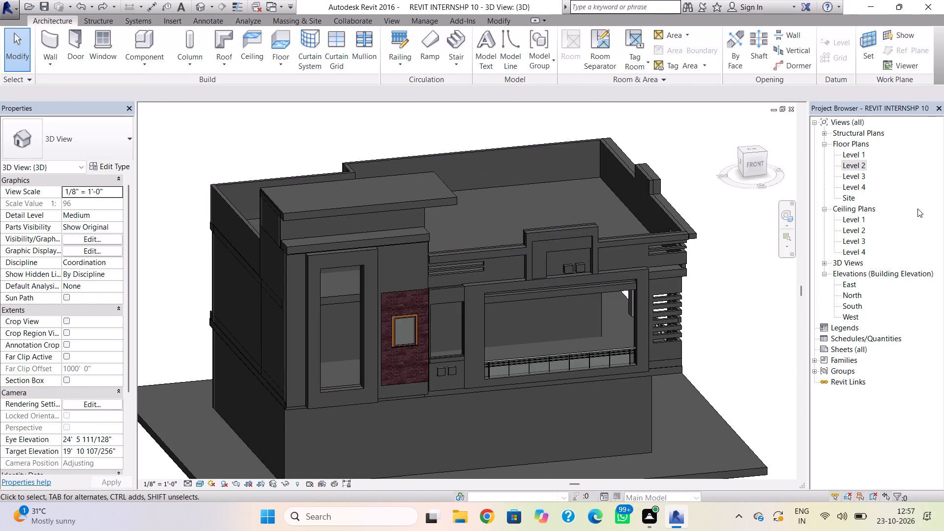
double_click(852, 165)
scroll(463, 326, "down", 2)
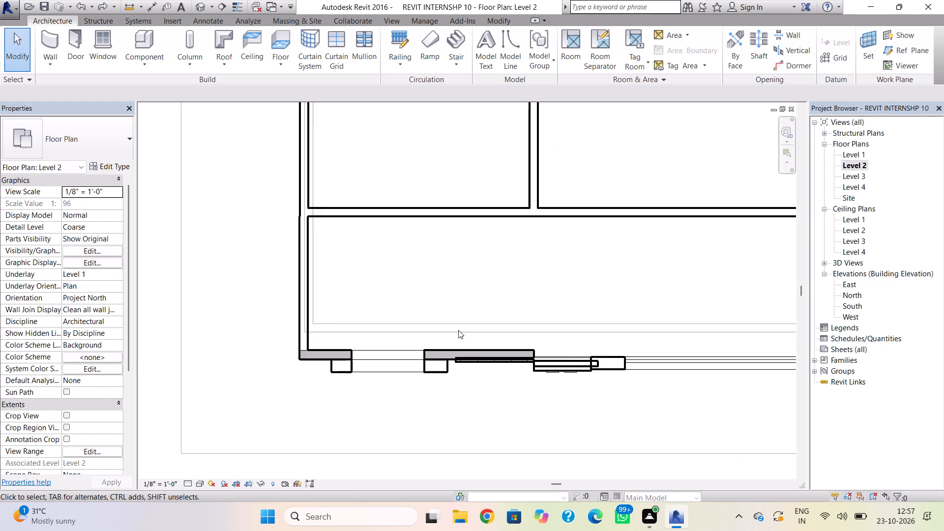
scroll(458, 330, "down", 3)
scroll(418, 348, "up", 7)
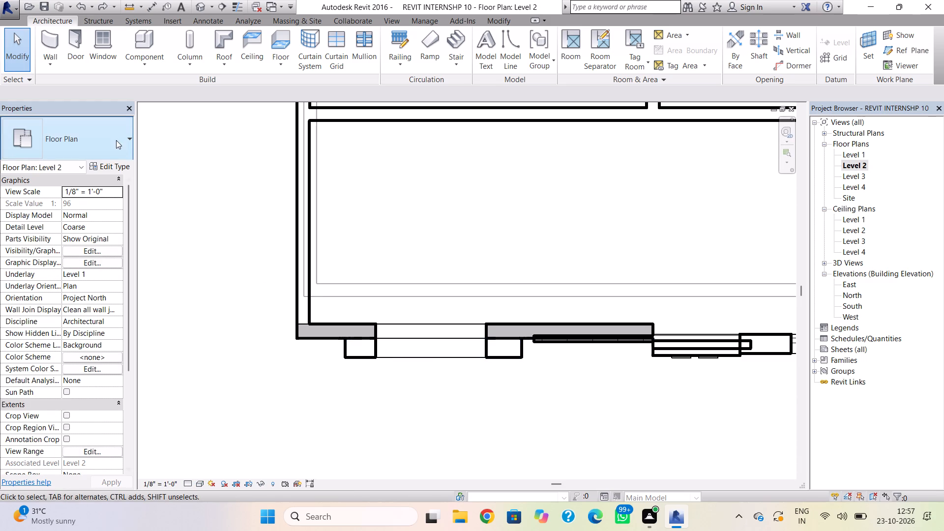
left_click(48, 49)
left_click(62, 144)
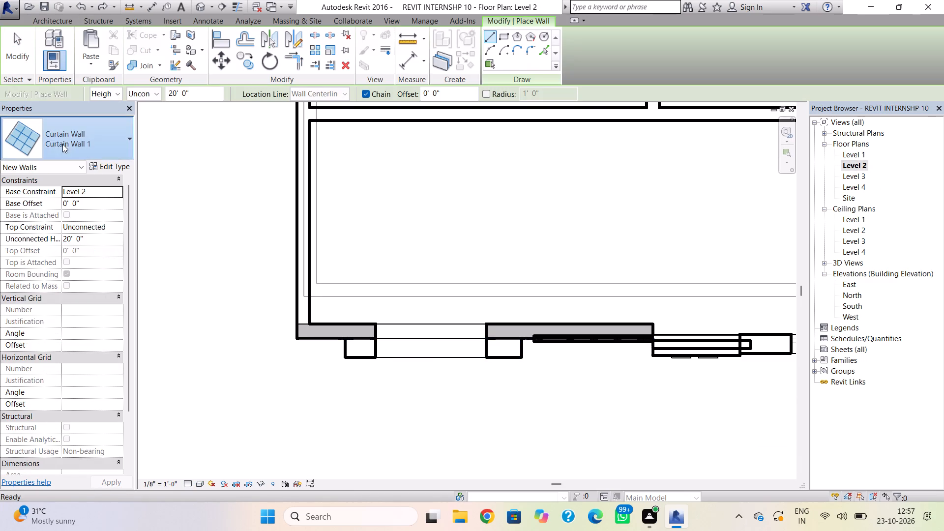
left_click(57, 276)
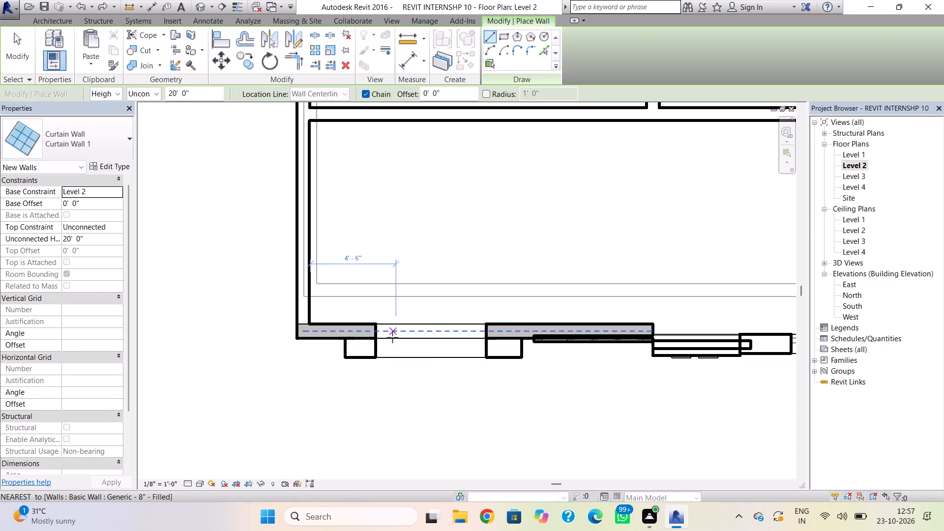
scroll(383, 343, "up", 5)
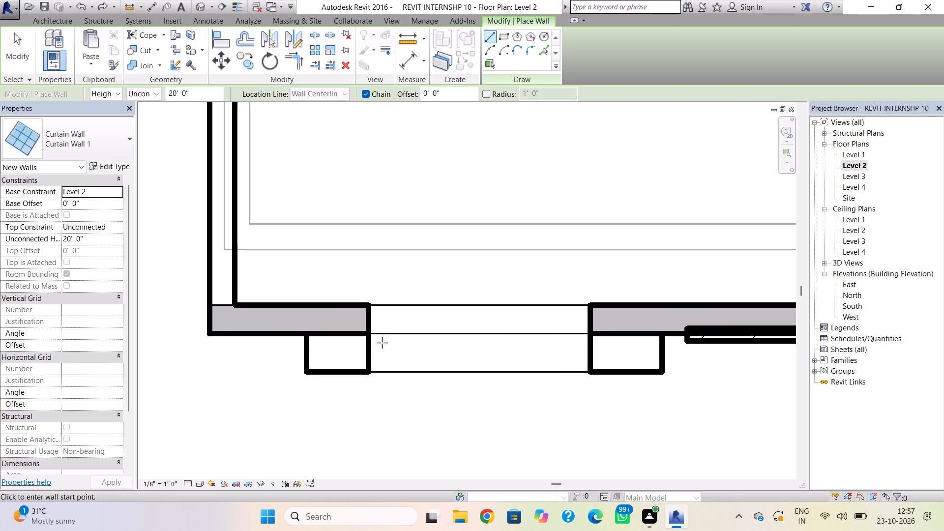
scroll(382, 343, "up", 4)
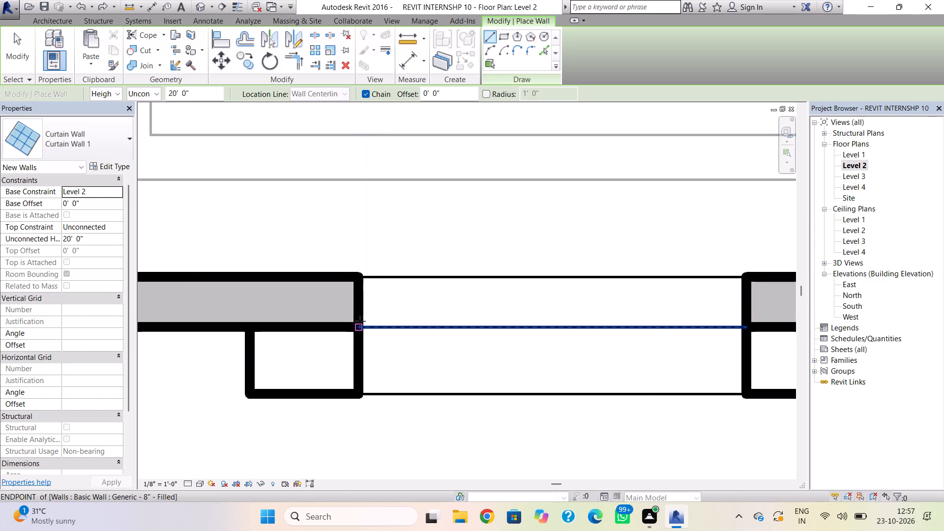
left_click(359, 302)
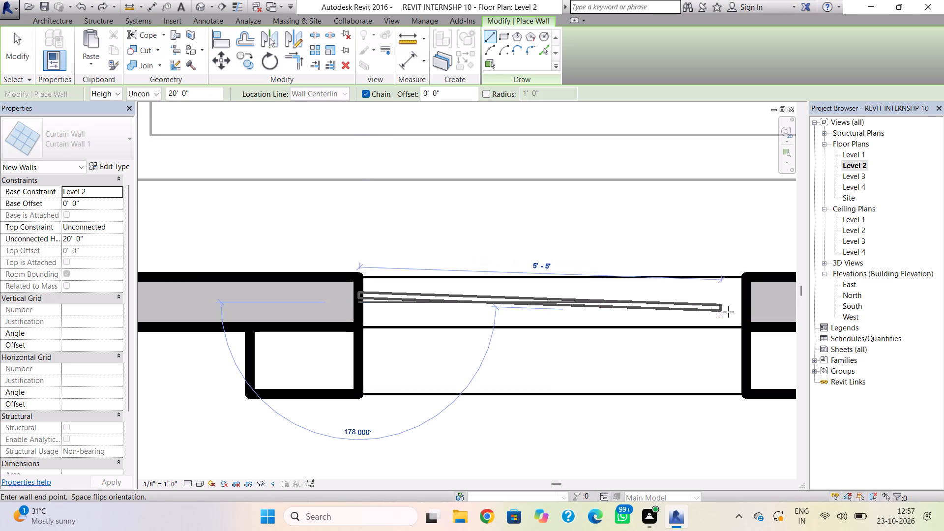
left_click(743, 308)
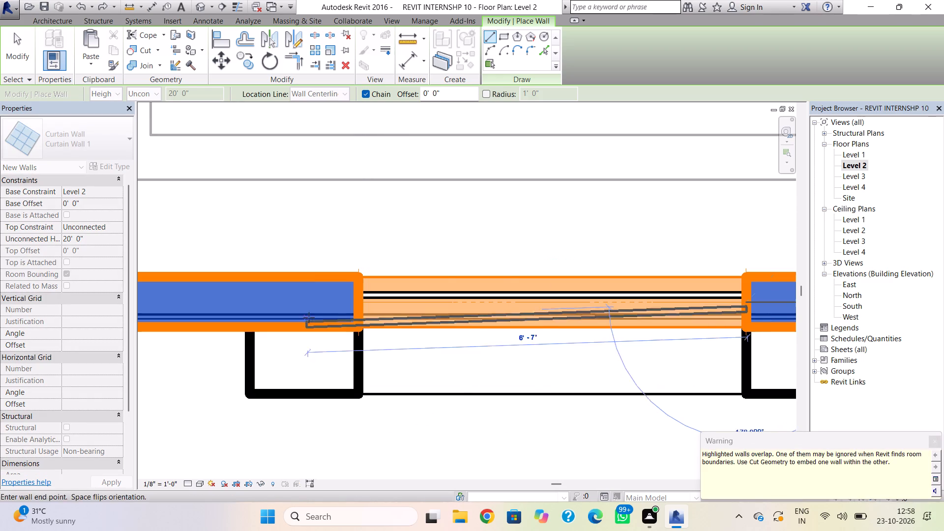
key("Escape")
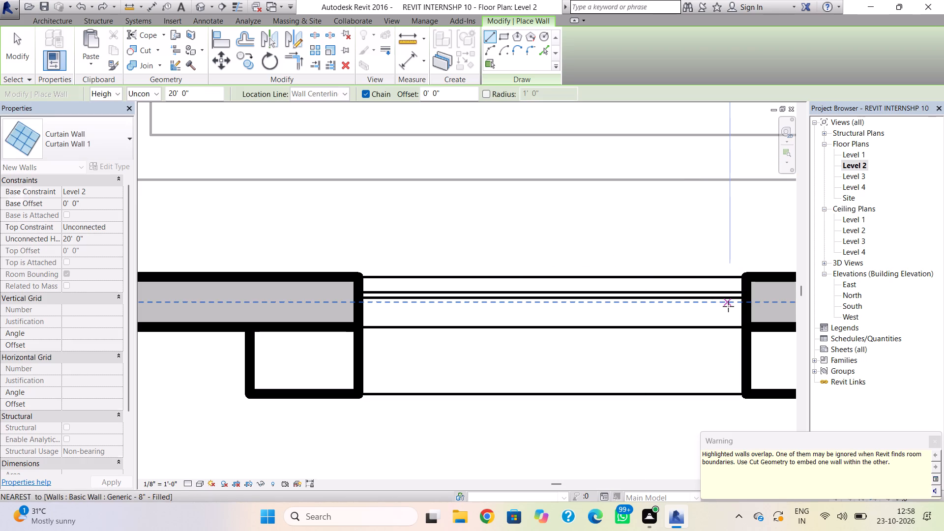
left_click(196, 8)
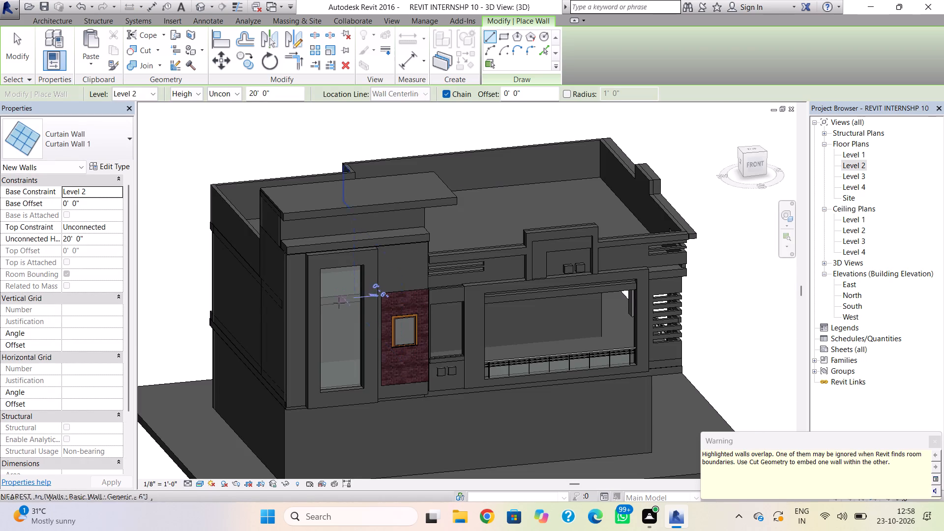
Check the glazing at the lower corner of the tall opening and undo the curtain wall drawn along the filled wall.
key("Escape")
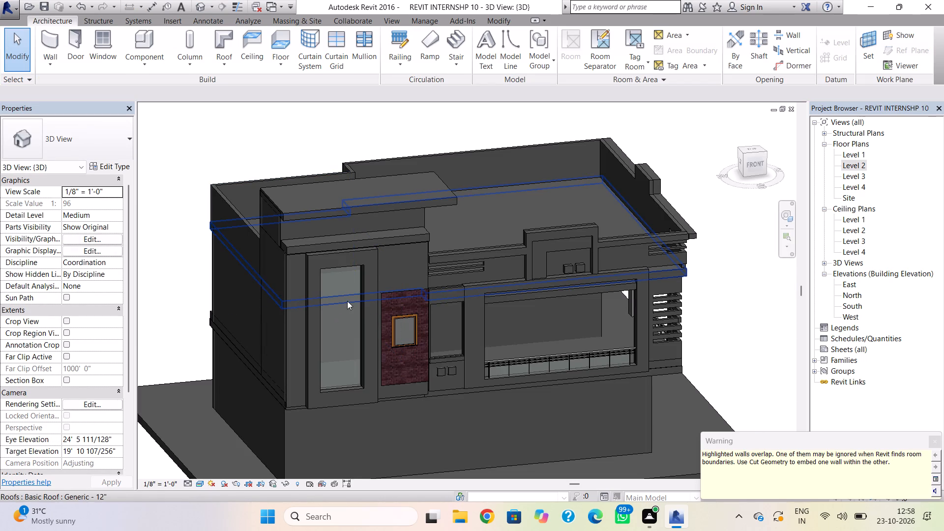
scroll(345, 377, "up", 5)
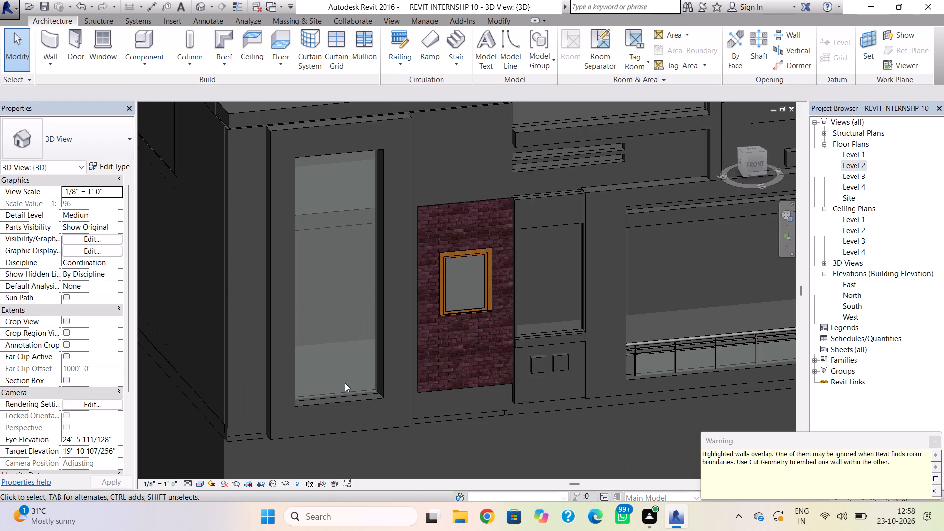
scroll(344, 391, "up", 10)
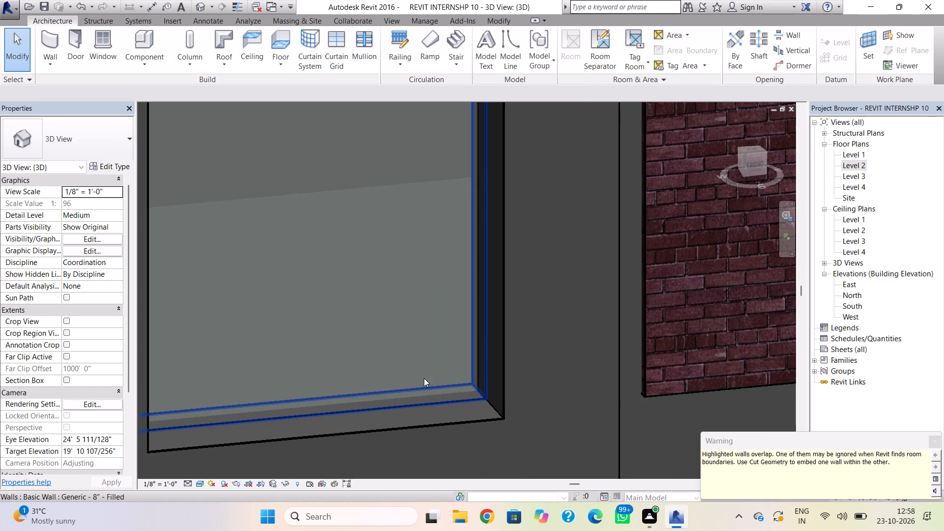
scroll(413, 377, "down", 4)
key("ctrl+z")
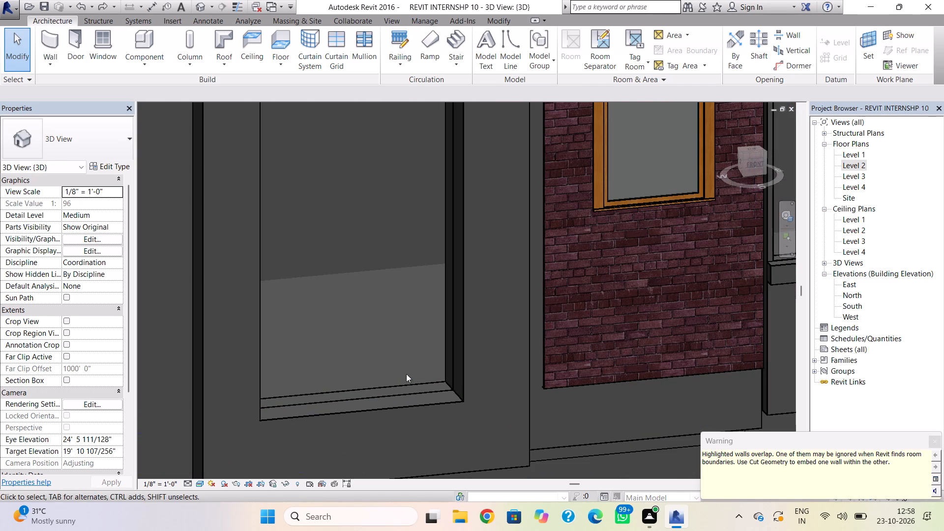
In the Level 2 floor plan, draw a 20' high Curtain Wall 1 across the tall opening between the projecting frame's jambs, and return to 3D.
left_click(45, 43)
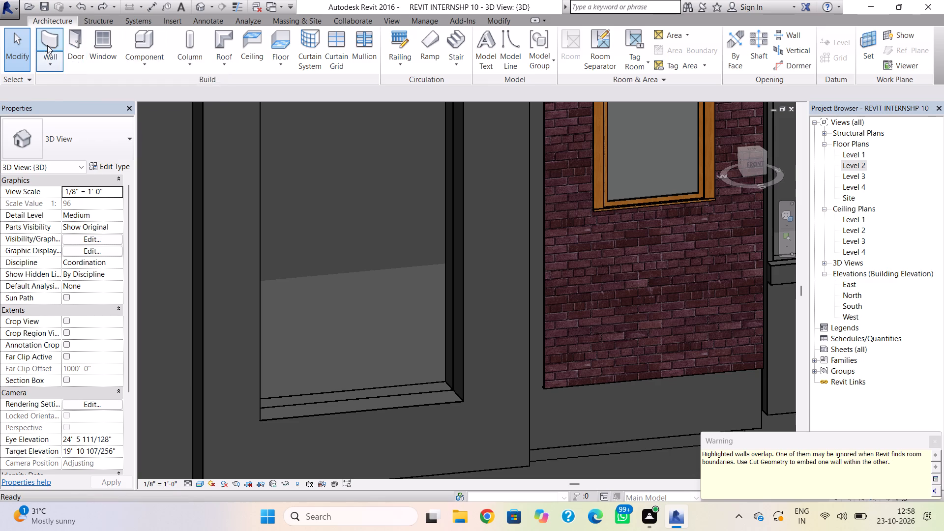
left_click(96, 151)
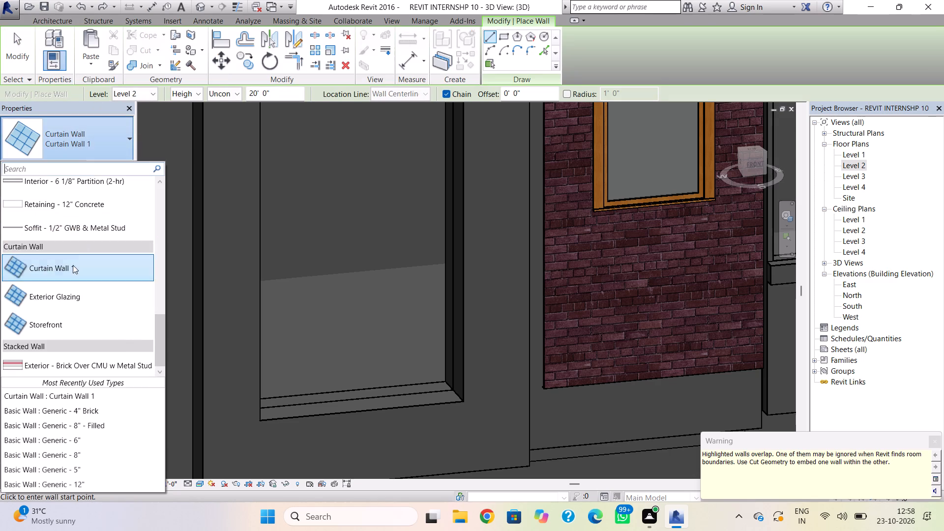
left_click(77, 267)
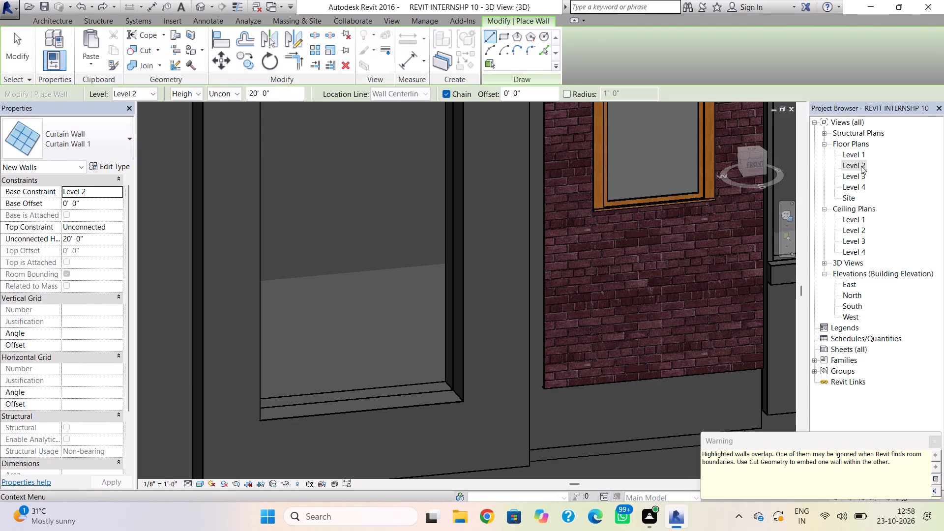
left_click(861, 166)
left_click(860, 166)
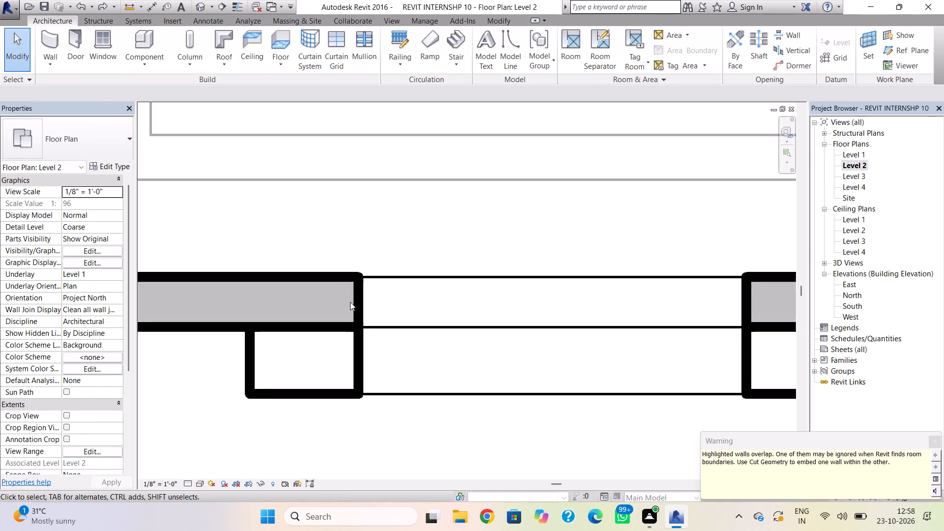
left_click(56, 31)
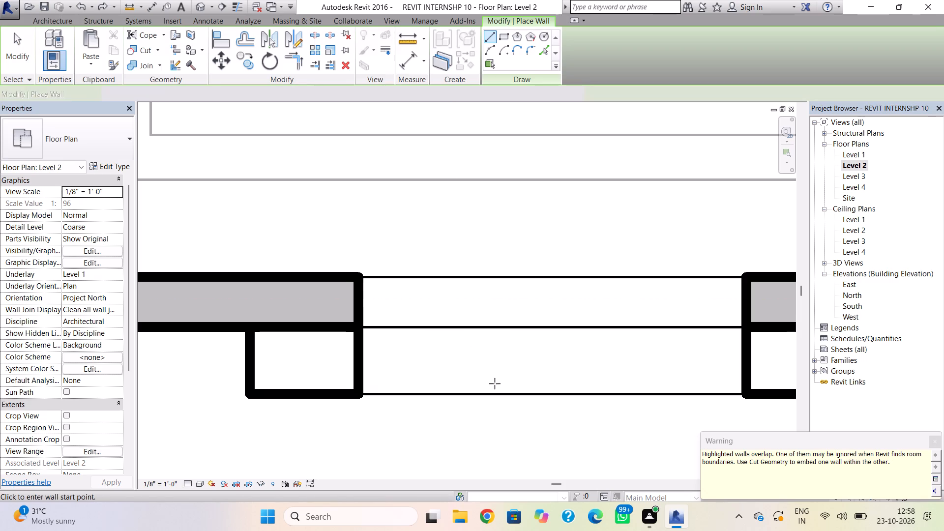
left_click(365, 330)
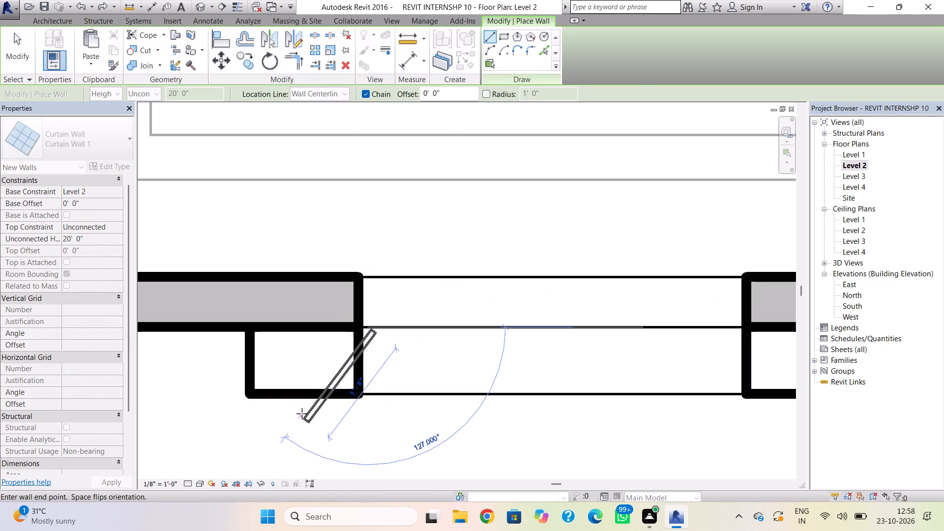
key("Escape")
left_click(361, 324)
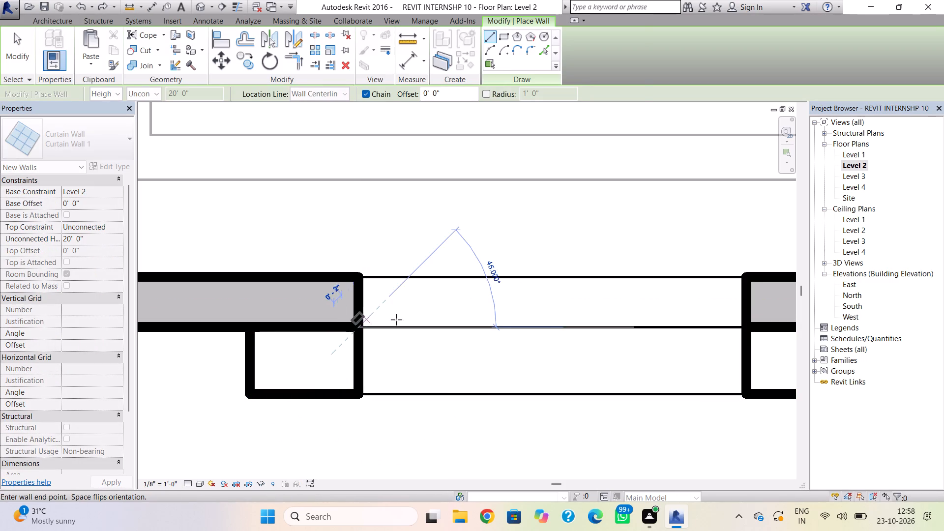
key("Escape")
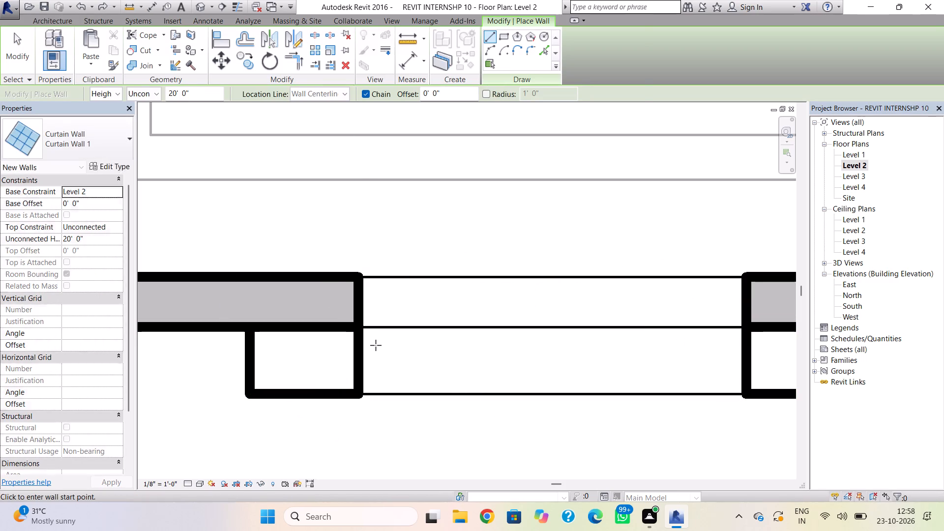
left_click(360, 344)
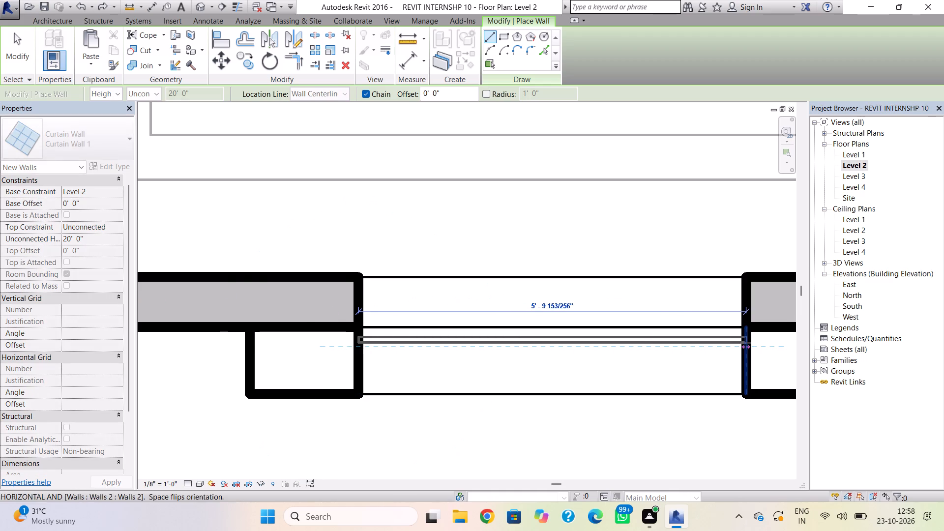
left_click(745, 343)
key("Escape")
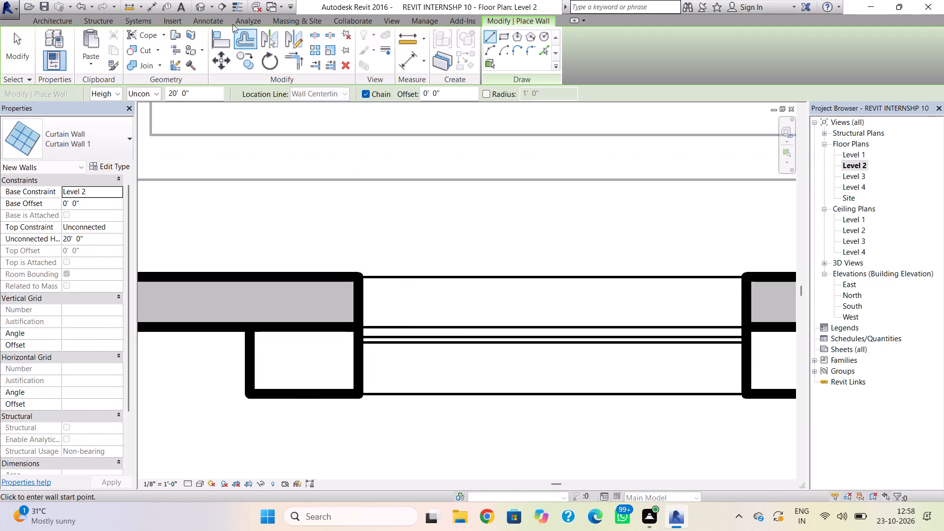
left_click(202, 7)
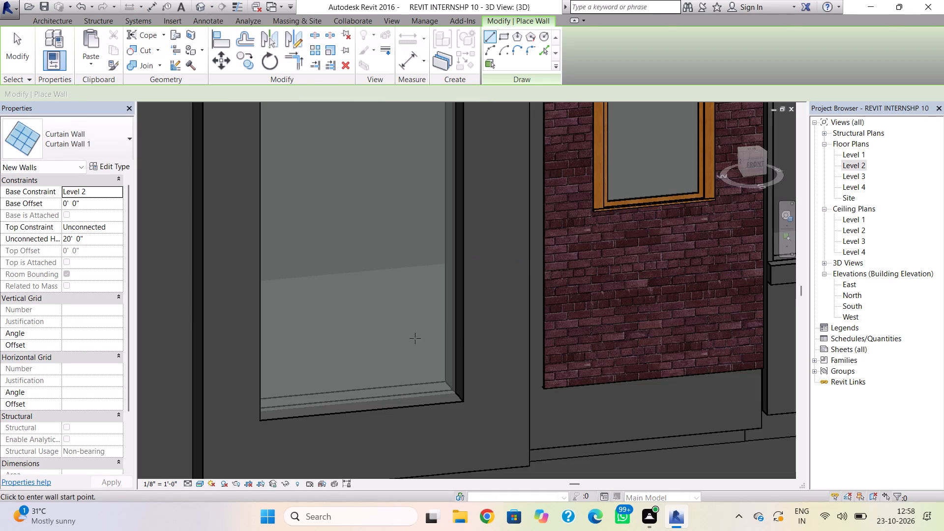
Lower the new curtain wall's top edge to the head of the tall opening, giving an unconnected height of 18' 0".
key("Escape")
scroll(441, 391, "down", 2)
middle_click_drag(445, 441, 430, 507)
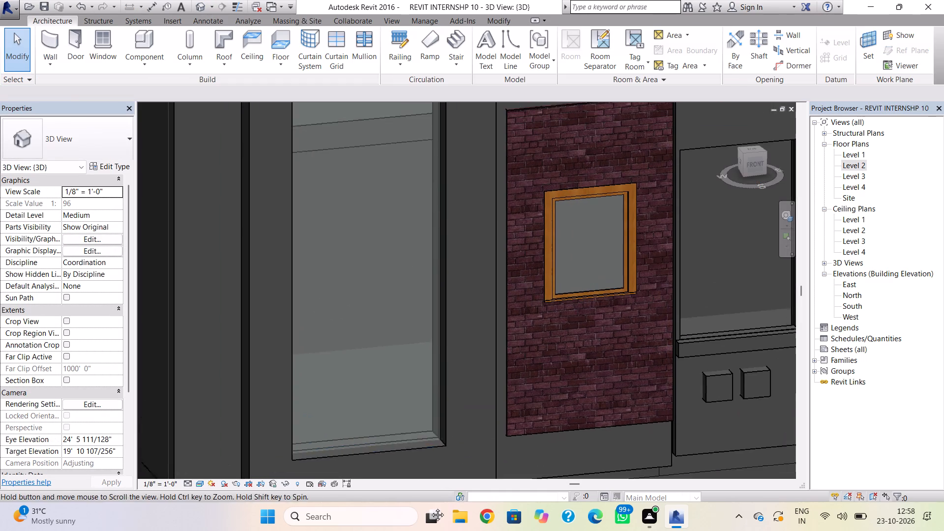
middle_click_drag(430, 507, 426, 530)
scroll(361, 197, "down", 2)
middle_click_drag(362, 227, 372, 408)
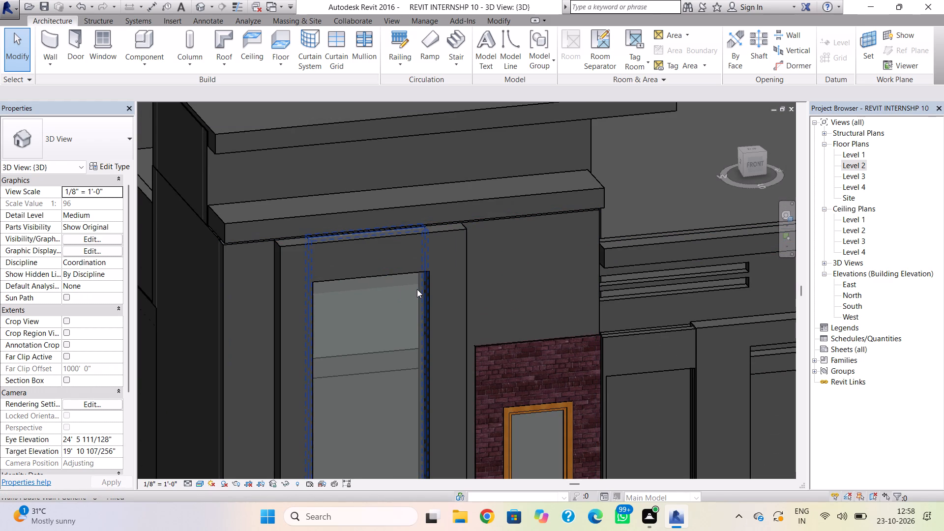
left_click(417, 289)
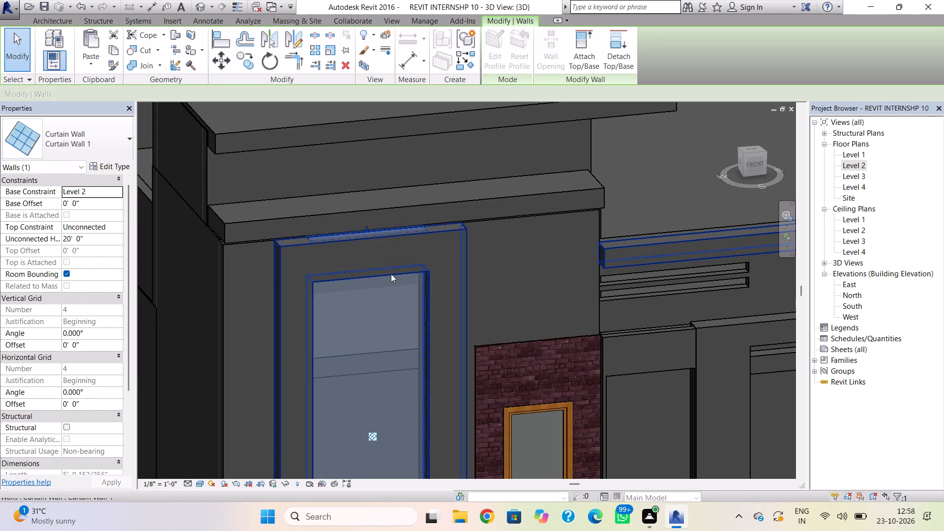
right_click_drag(387, 363, 359, 305, "shift")
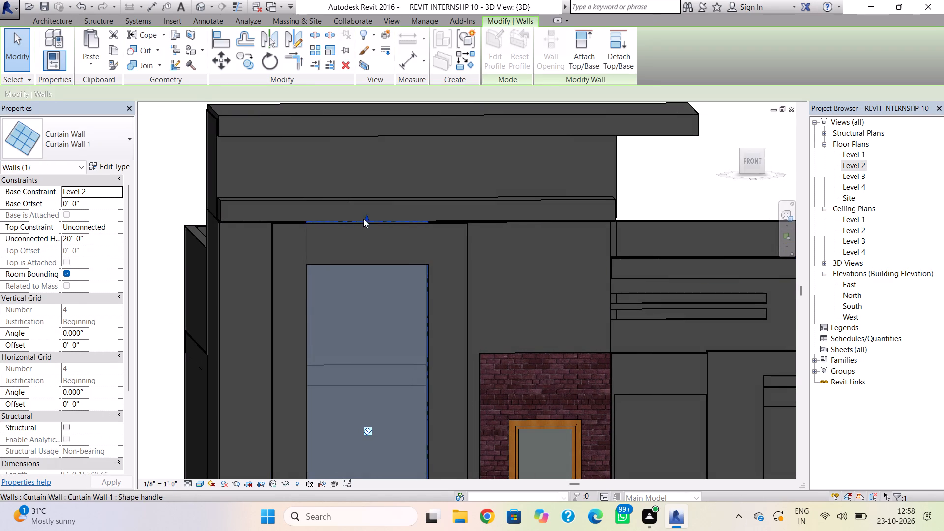
left_click_drag(365, 218, 363, 265)
scroll(382, 325, "up", 4)
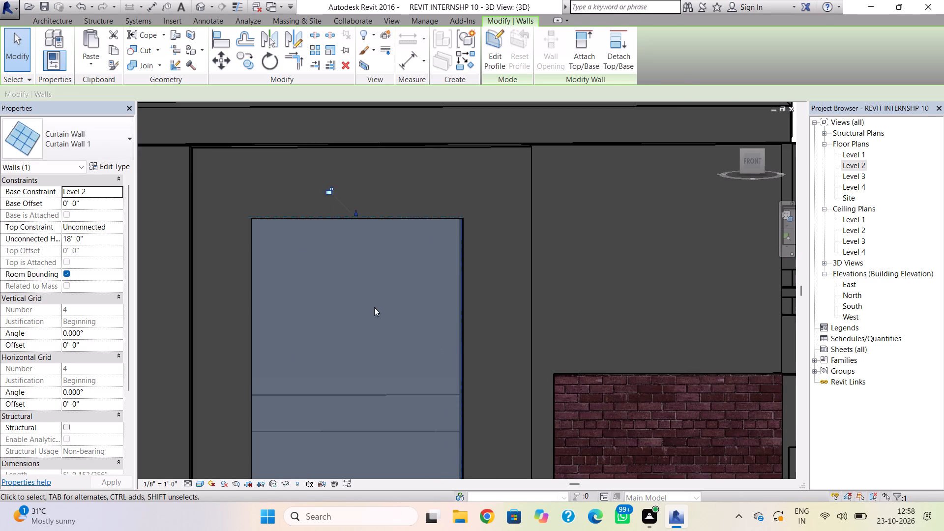
scroll(374, 307, "up", 4)
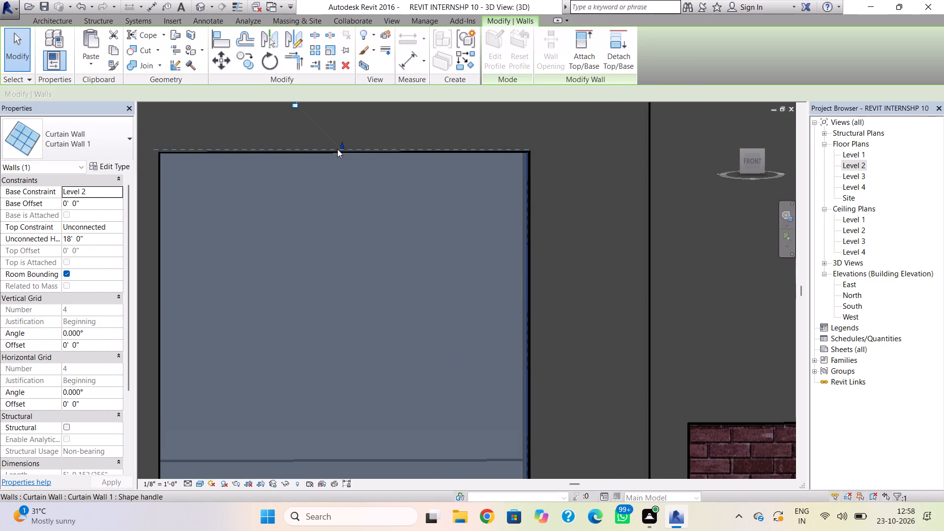
left_click(529, 238)
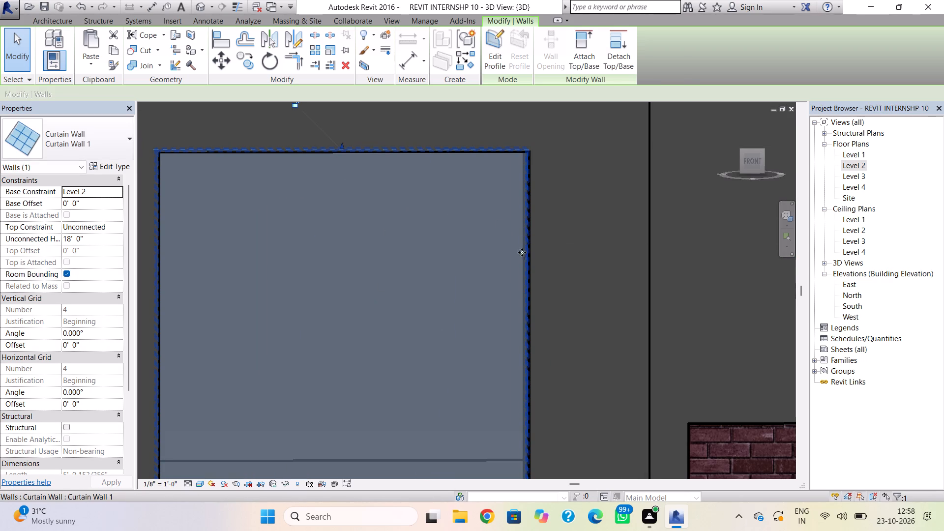
Raise the curtain wall's bottom edge to the sill of the tall opening.
scroll(445, 308, "down", 3)
middle_click_drag(446, 302, 418, 166)
scroll(442, 284, "down", 3)
middle_click_drag(444, 291, 438, 208)
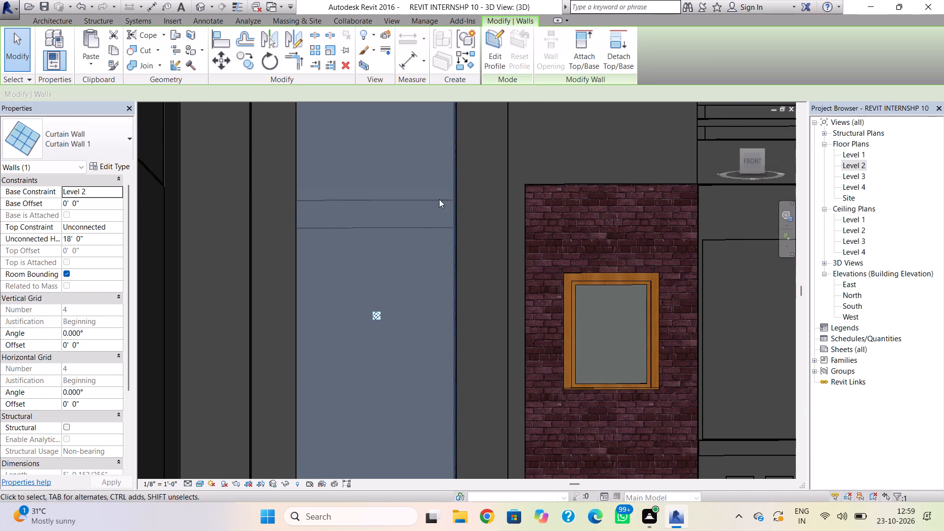
scroll(423, 325, "down", 3)
middle_click_drag(403, 265, 393, 206)
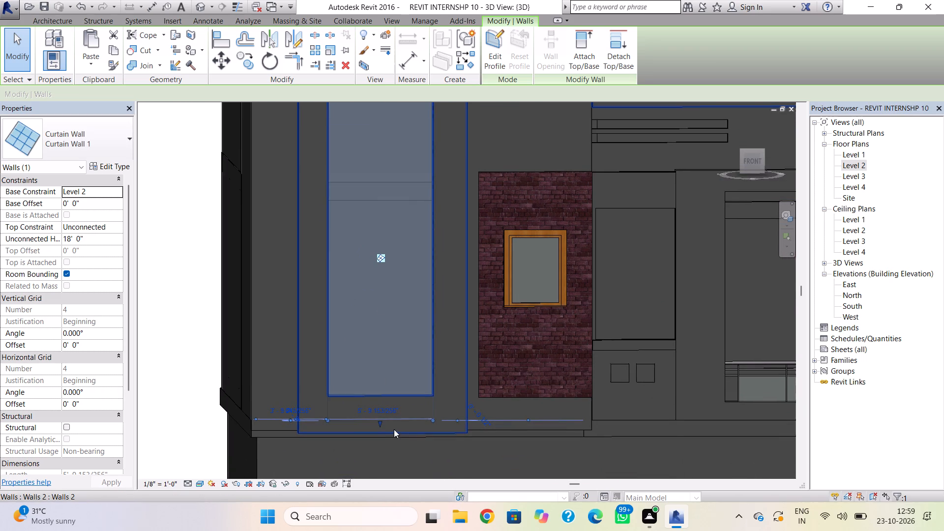
left_click_drag(378, 423, 380, 402)
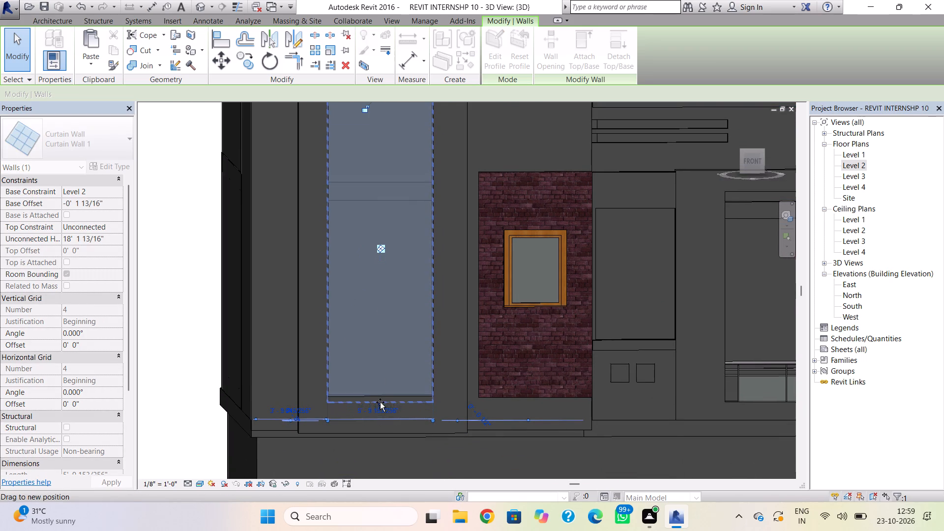
left_click_drag(380, 402, 380, 394)
key("Escape")
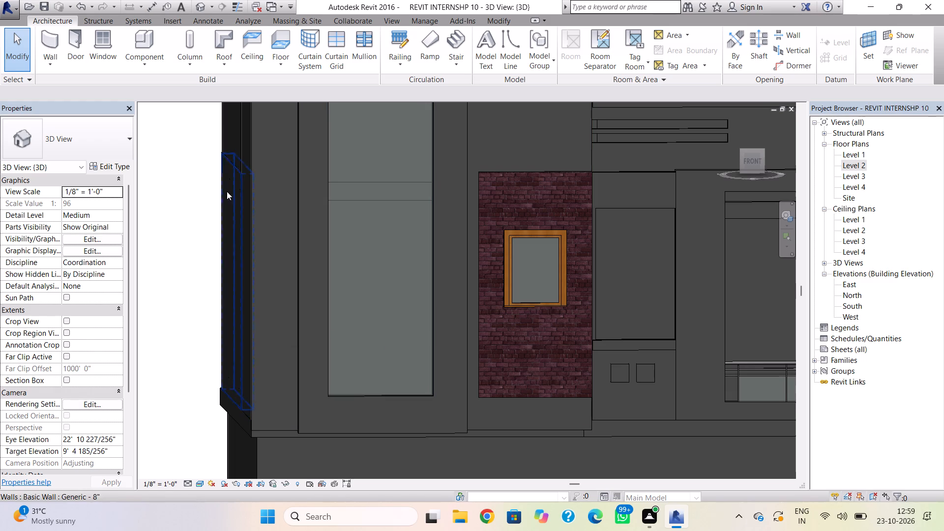
Divide the curtain wall with a centred vertical grid line and three horizontal ones, the lowest 4' 0" above the base, the others about 4' 2" apart.
left_click(327, 36)
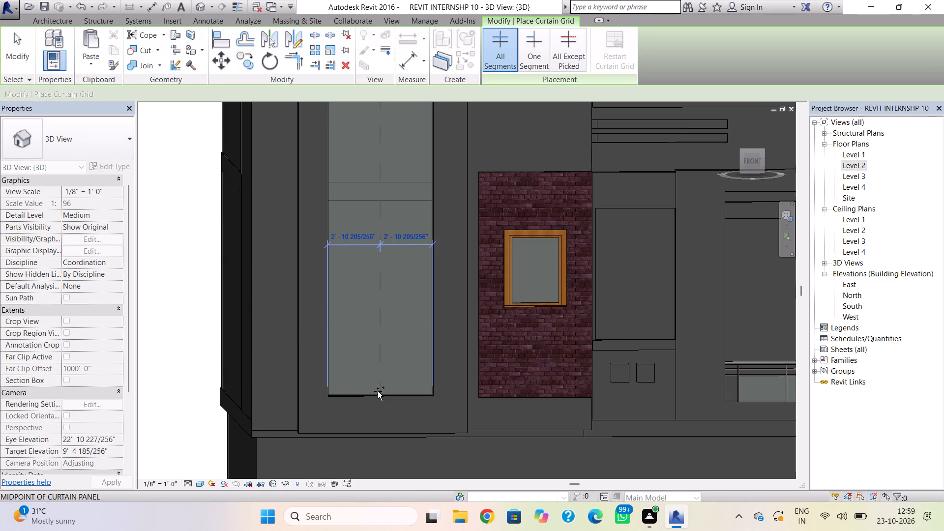
left_click(378, 391)
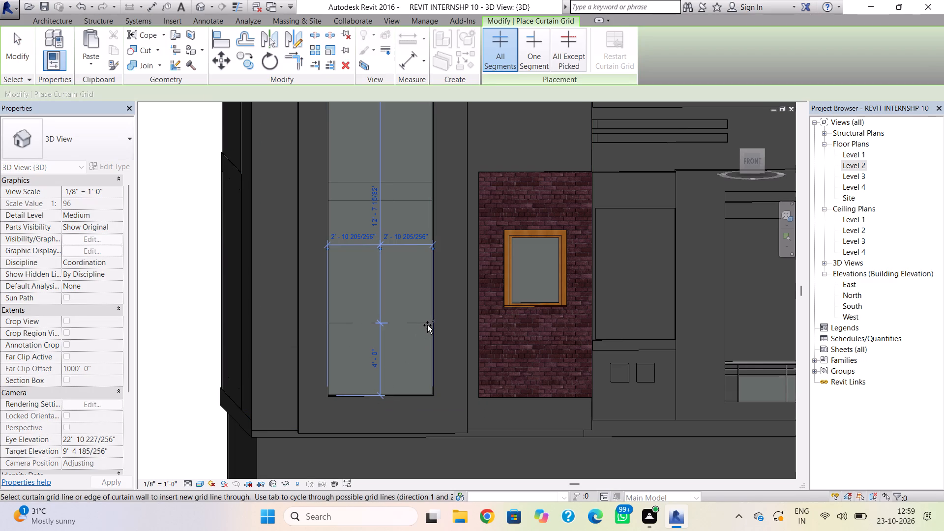
left_click(429, 323)
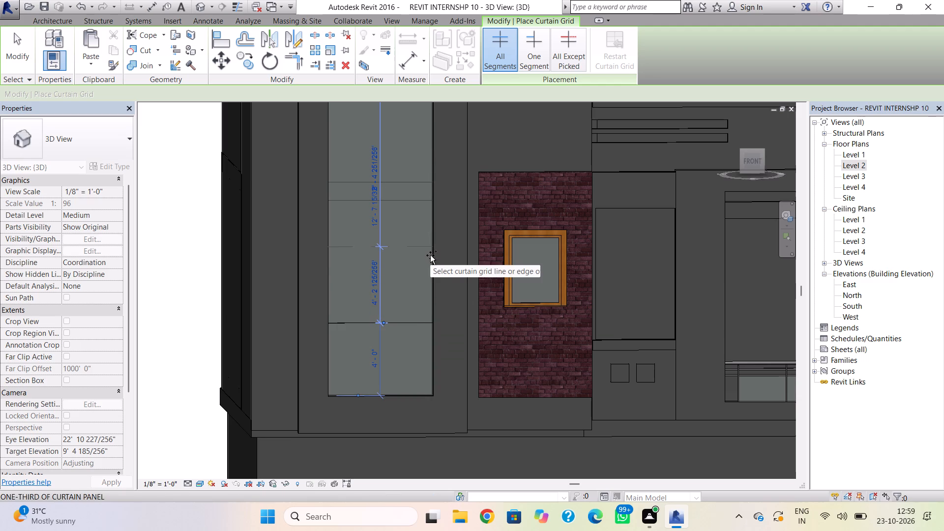
left_click(430, 255)
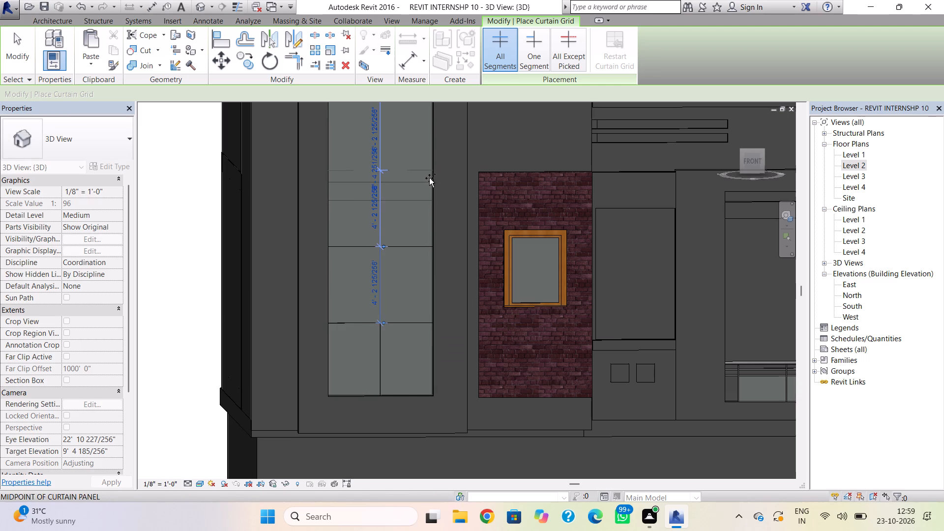
left_click(429, 178)
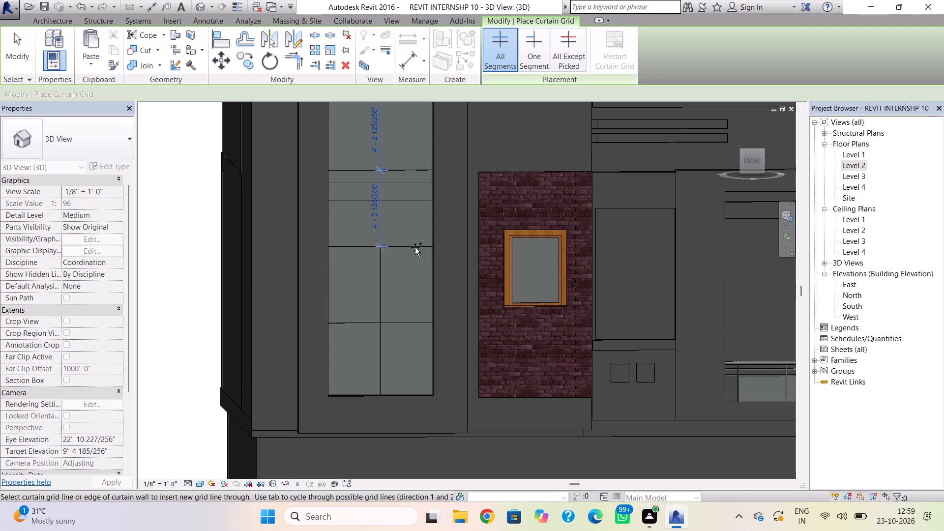
Place 2.5" x 5" rectangular mullions on the curtain wall's centre vertical grid line and its three horizontal grid lines.
middle_click_drag(415, 289, 415, 407)
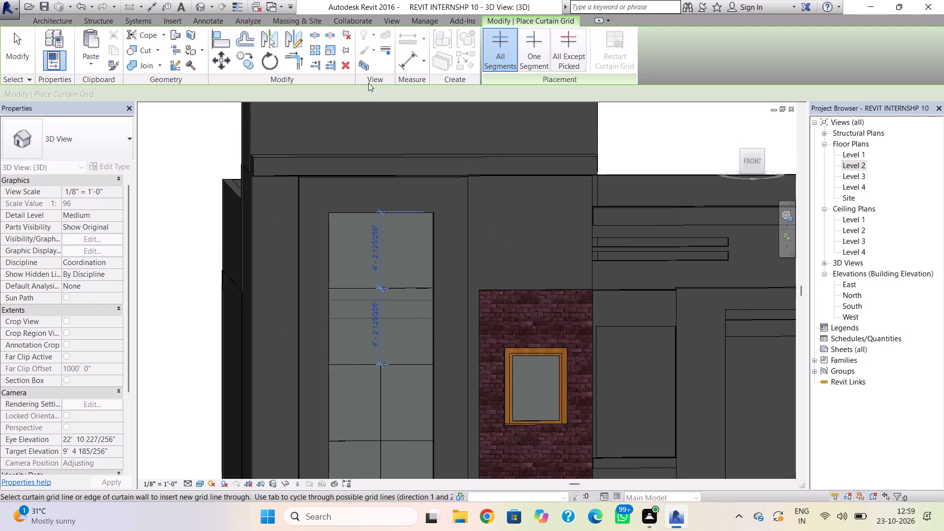
left_click(67, 21)
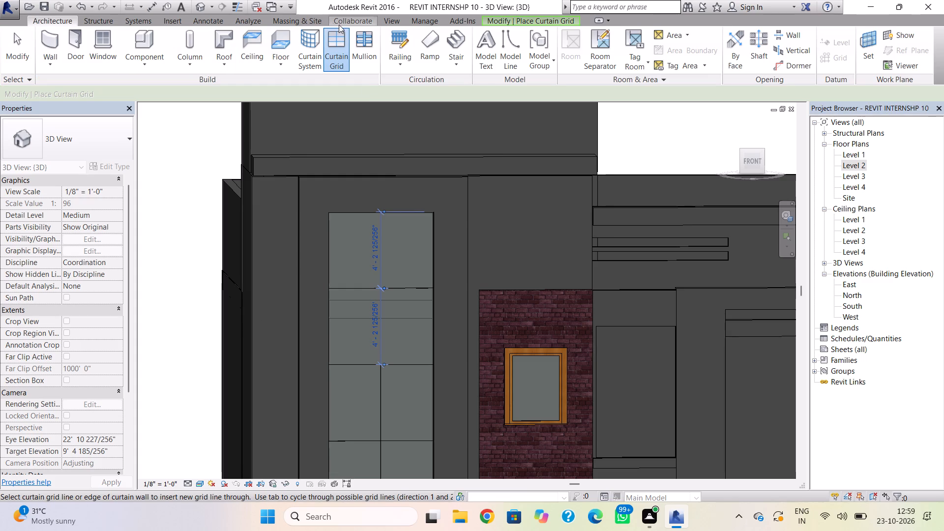
left_click(358, 36)
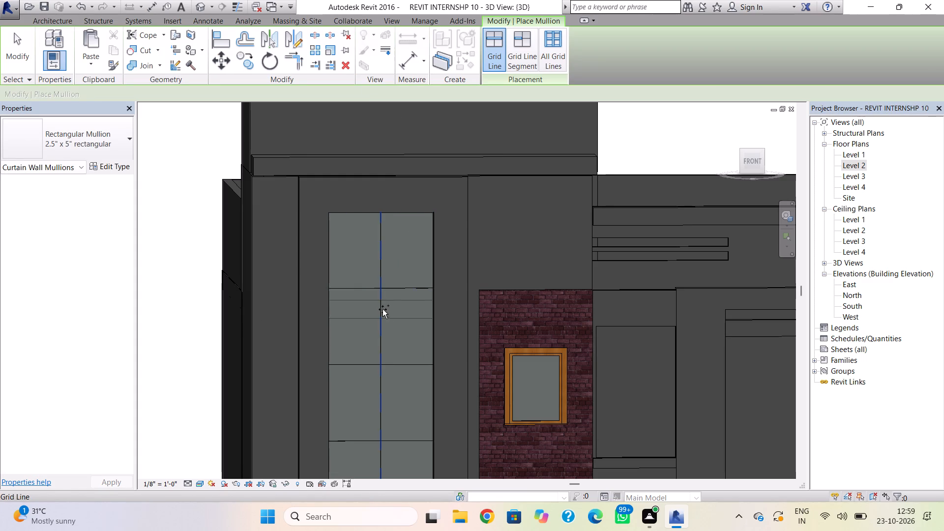
left_click(383, 310)
left_click(405, 287)
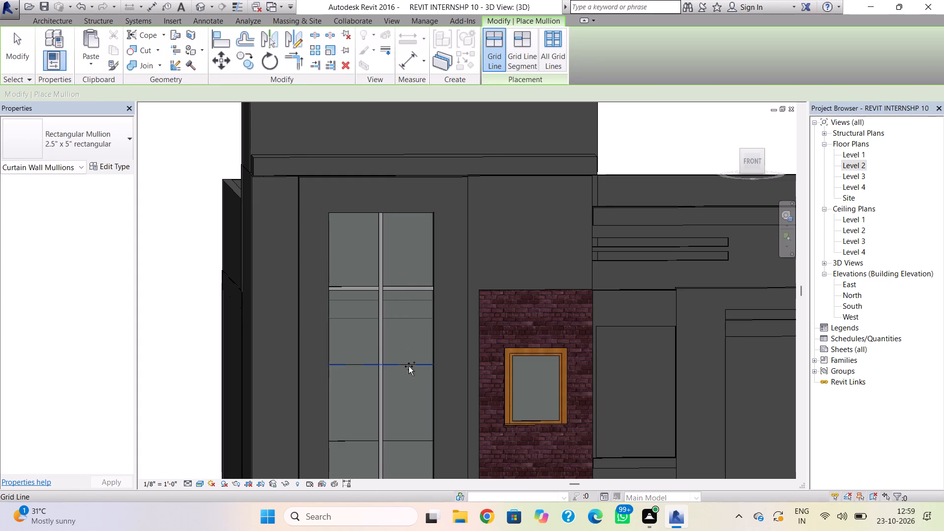
left_click(409, 366)
left_click(407, 440)
Frame the curtain wall's bottom, both sides and top edge with 2.5" x 5" rectangular mullions.
scroll(407, 438, "down", 1)
middle_click_drag(407, 438, 371, 323)
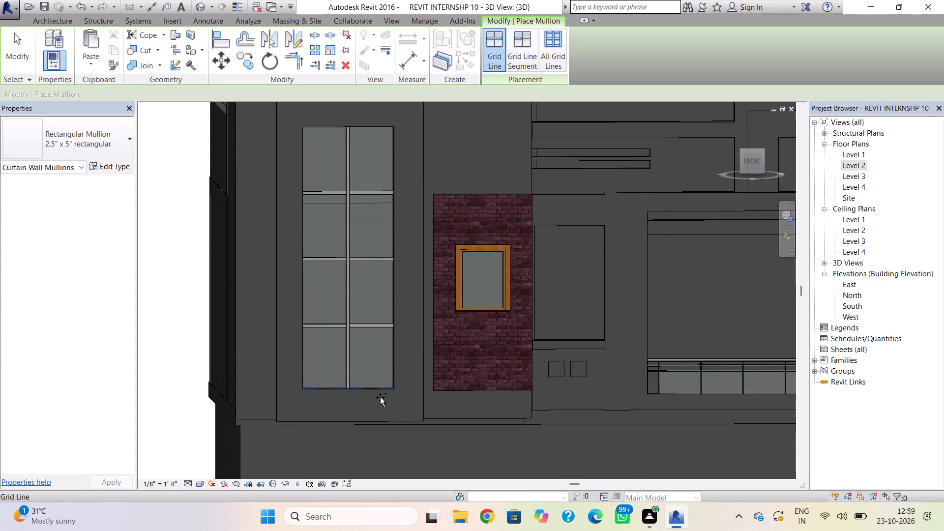
left_click(378, 388)
left_click(391, 370)
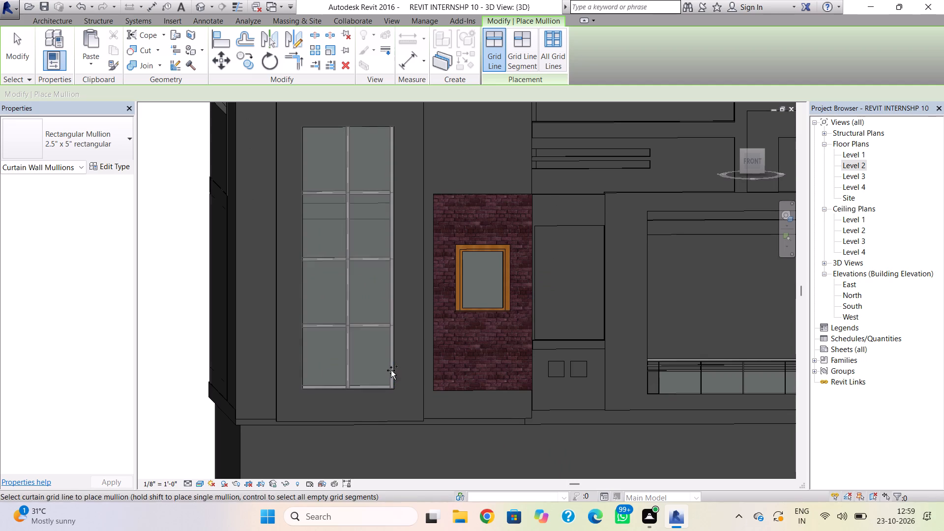
left_click(305, 358)
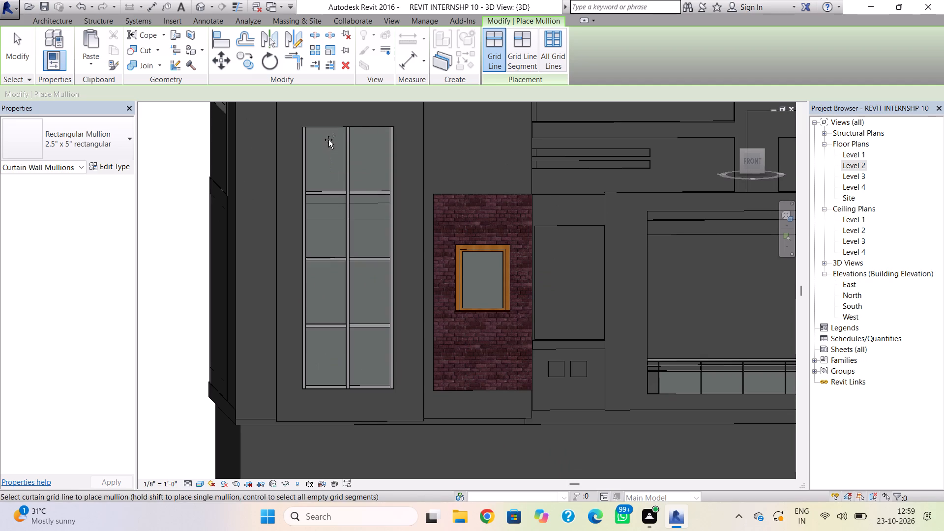
left_click(328, 126)
scroll(331, 131, "up", 6)
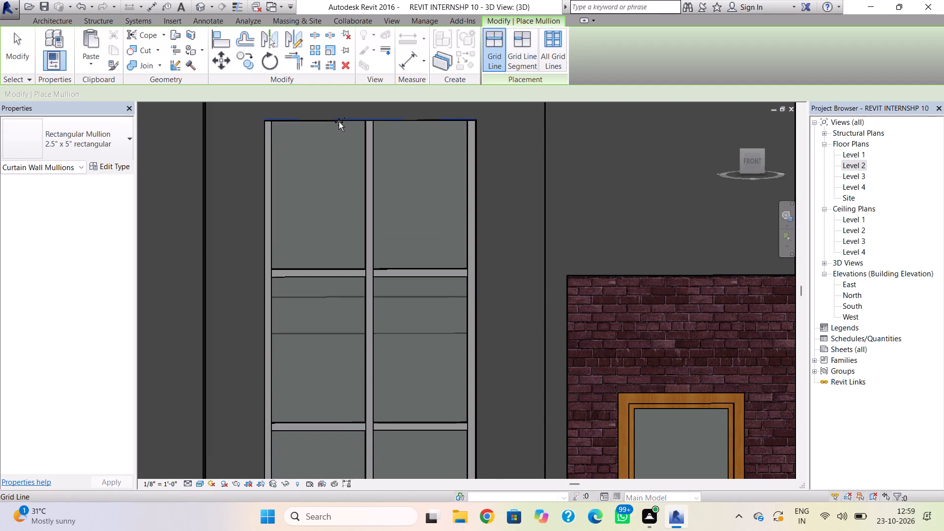
left_click(339, 122)
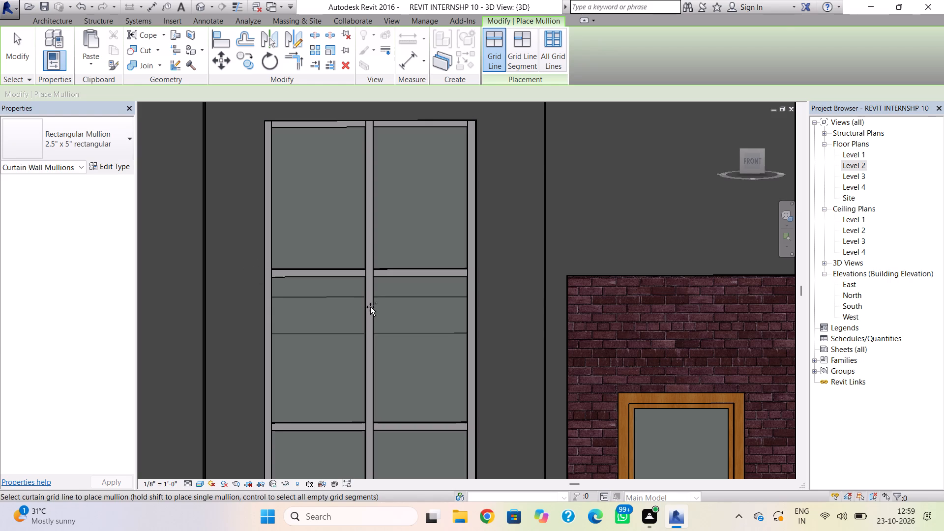
key("Escape")
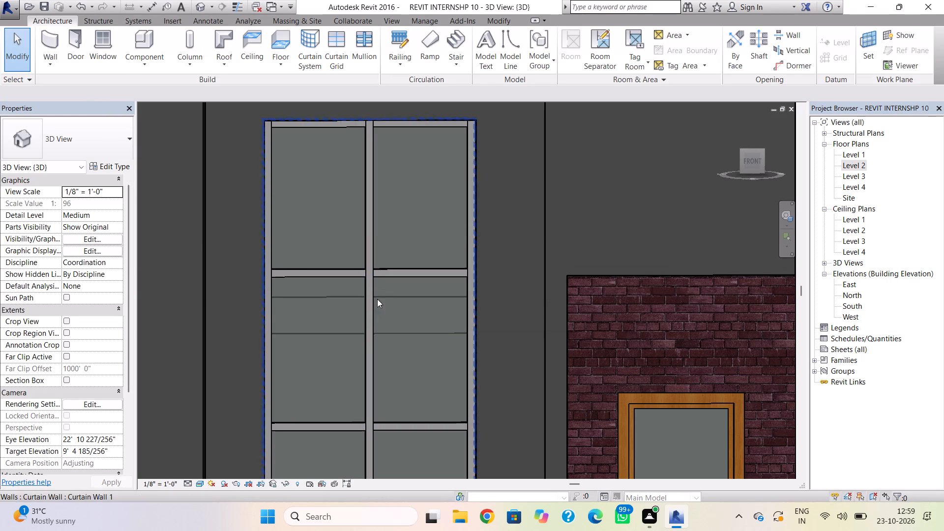
Look through the type parameters of Curtain Wall 1 for material and mullion settings without changing them.
left_click(464, 412)
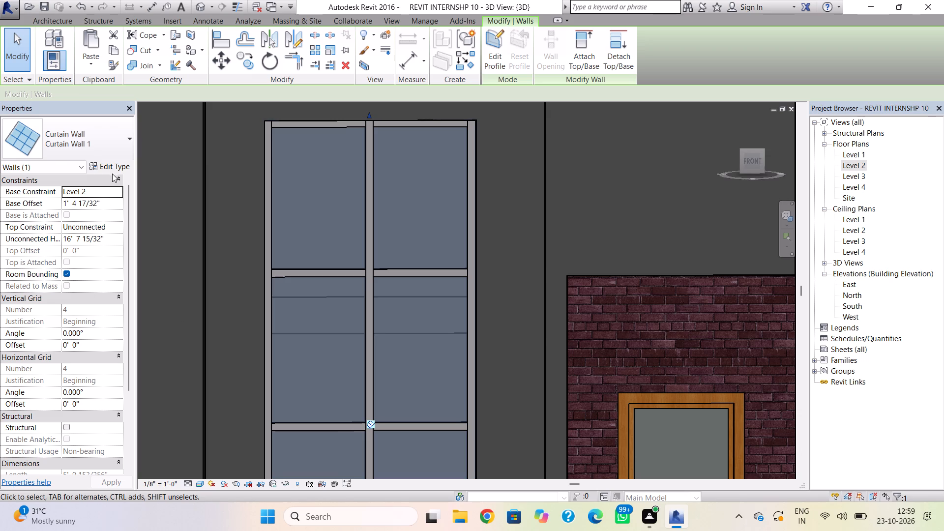
left_click(113, 168)
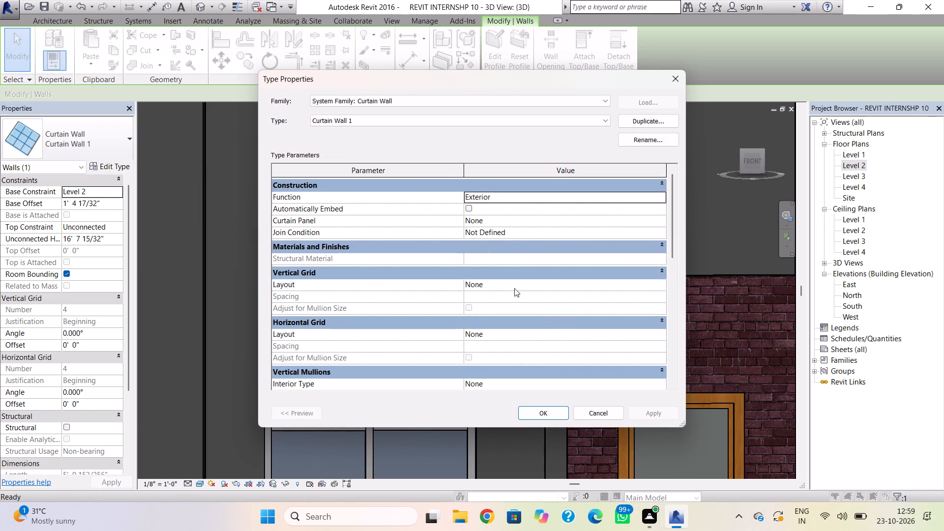
scroll(502, 289, "down", 1)
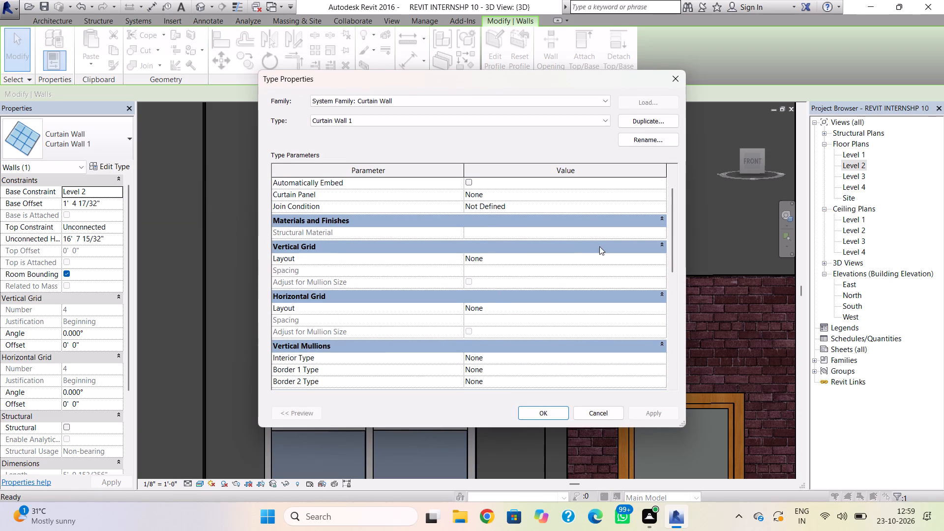
left_click(629, 232)
left_click(645, 235)
scroll(533, 239, "up", 1)
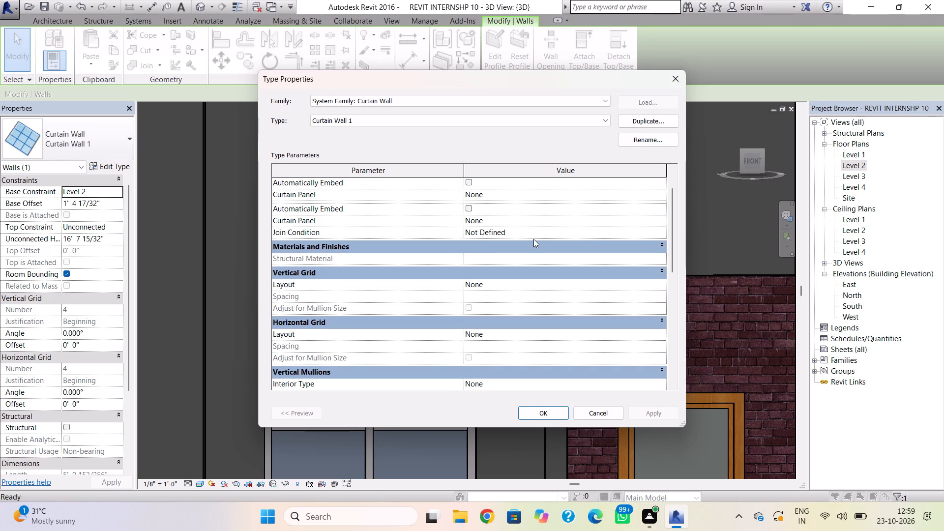
scroll(533, 239, "up", 1)
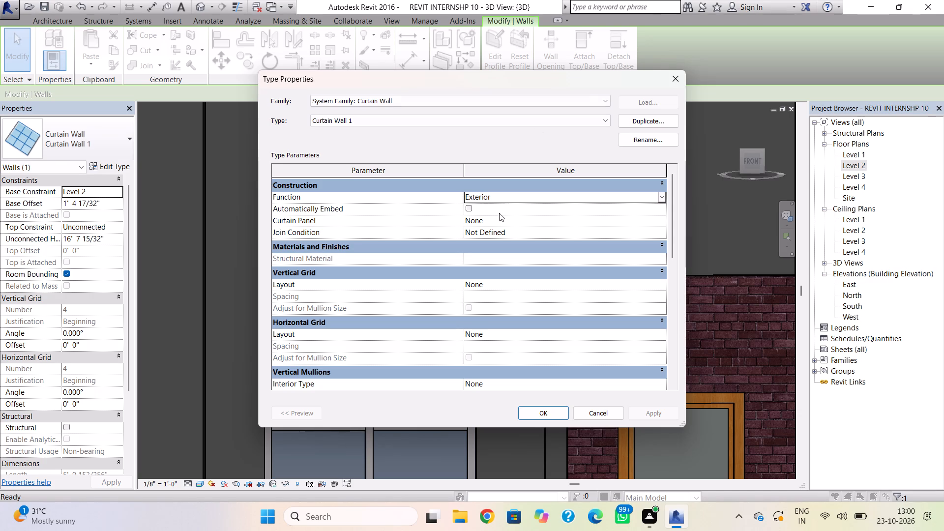
scroll(511, 315, "down", 4)
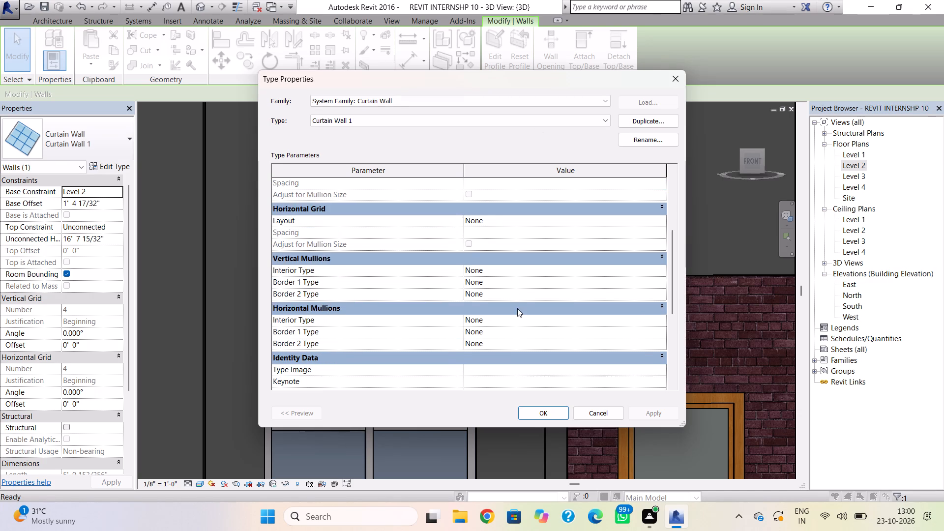
scroll(518, 308, "down", 4)
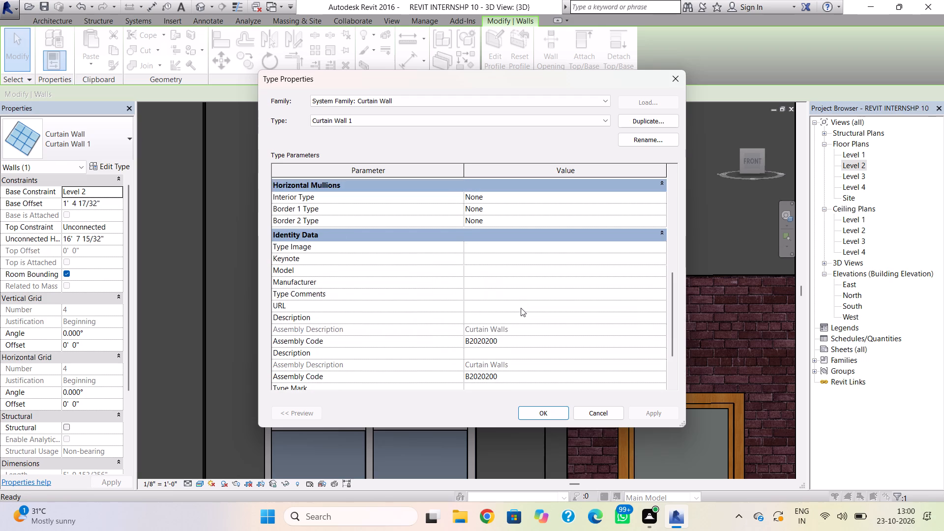
scroll(521, 308, "down", 3)
left_click(678, 75)
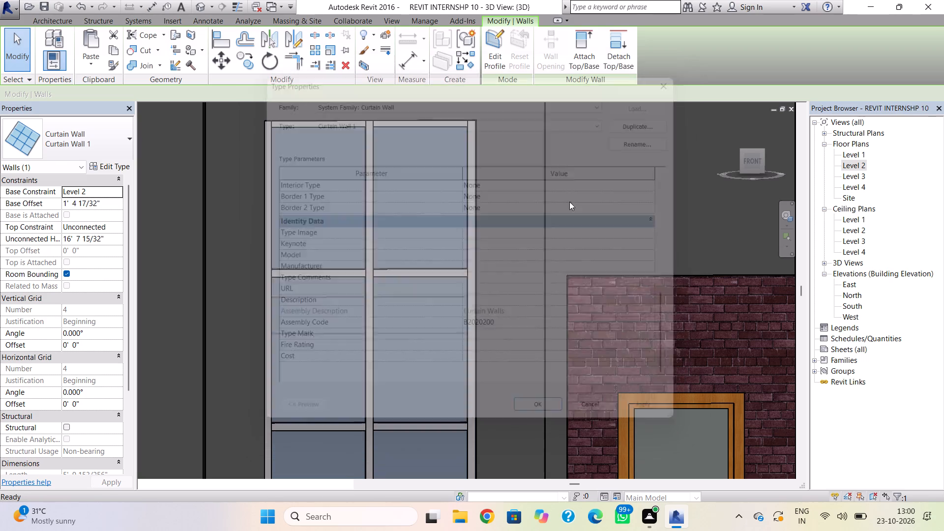
left_click(546, 210)
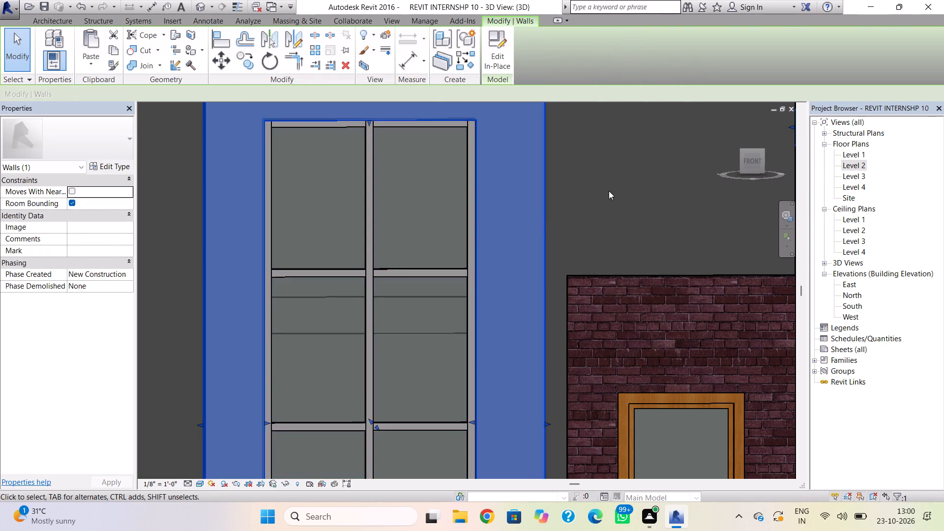
left_click(609, 191)
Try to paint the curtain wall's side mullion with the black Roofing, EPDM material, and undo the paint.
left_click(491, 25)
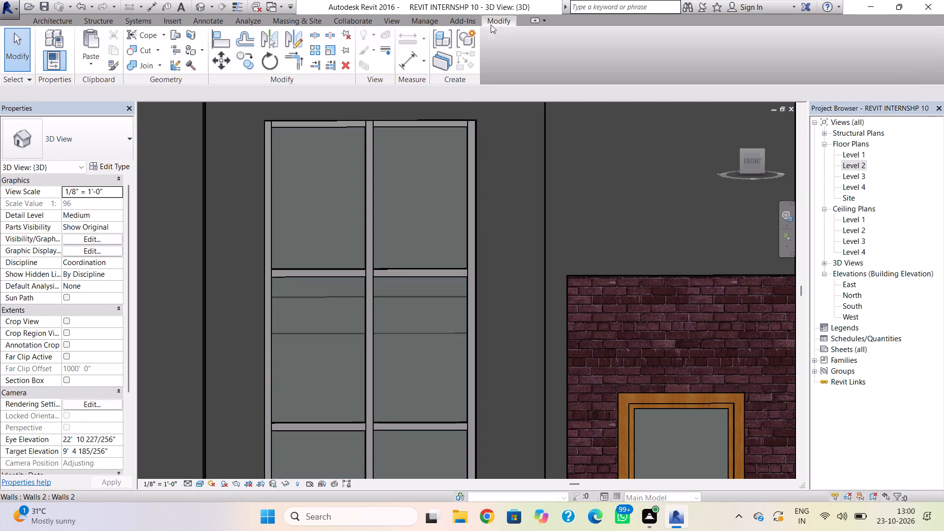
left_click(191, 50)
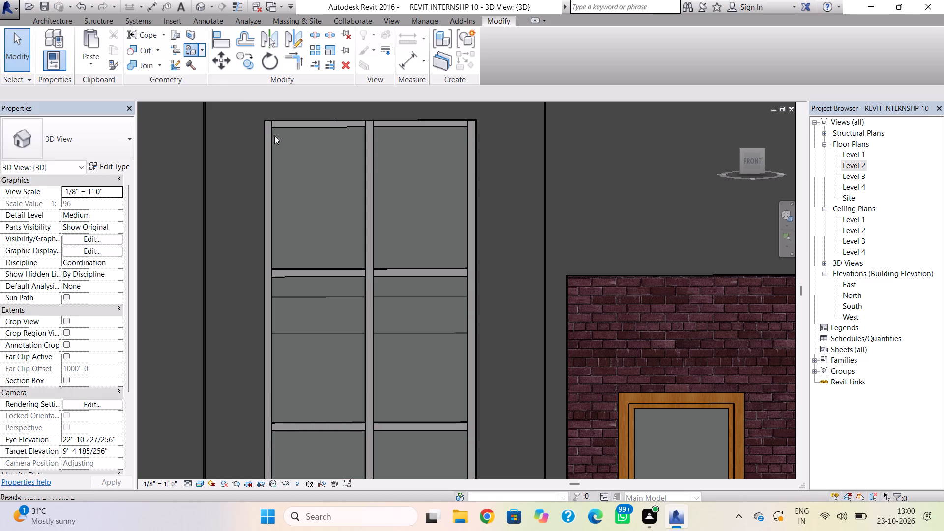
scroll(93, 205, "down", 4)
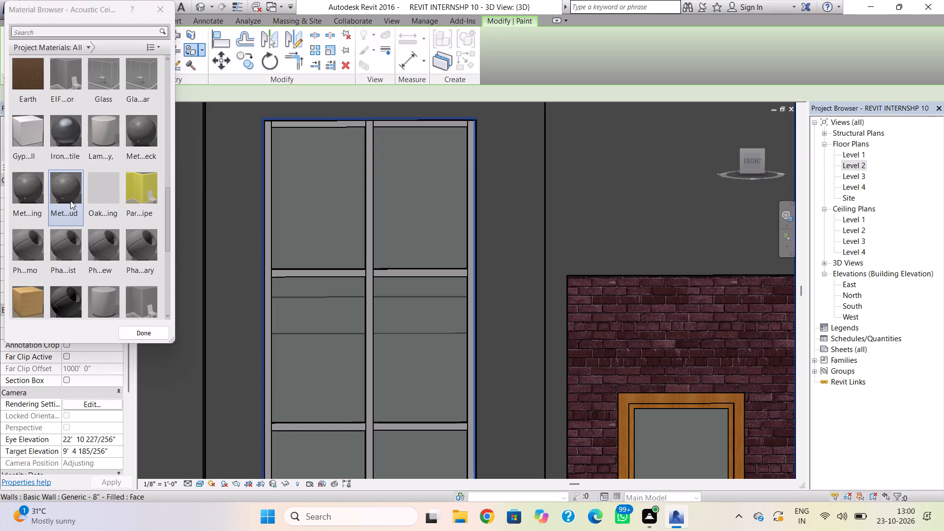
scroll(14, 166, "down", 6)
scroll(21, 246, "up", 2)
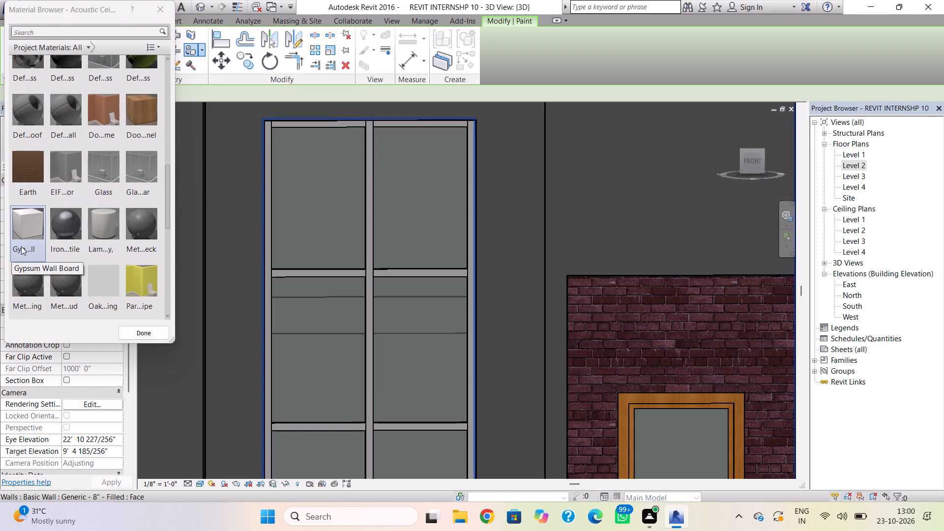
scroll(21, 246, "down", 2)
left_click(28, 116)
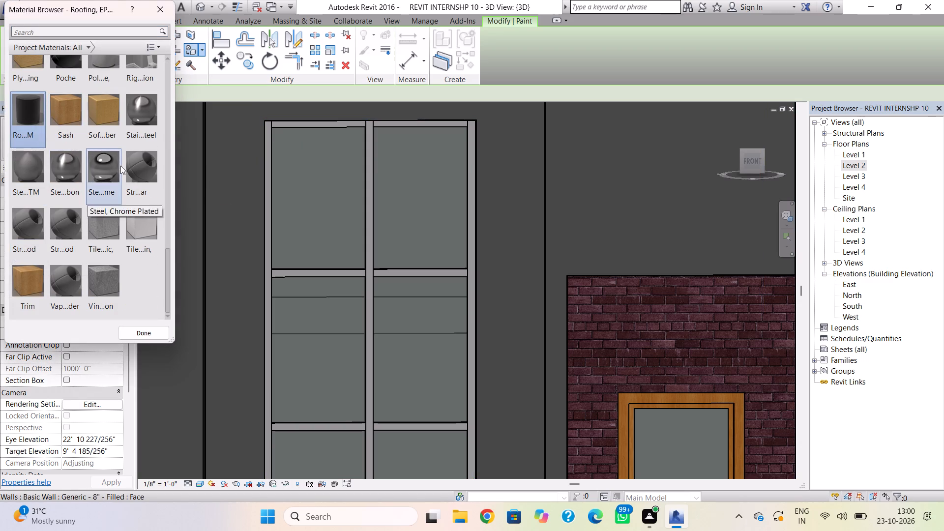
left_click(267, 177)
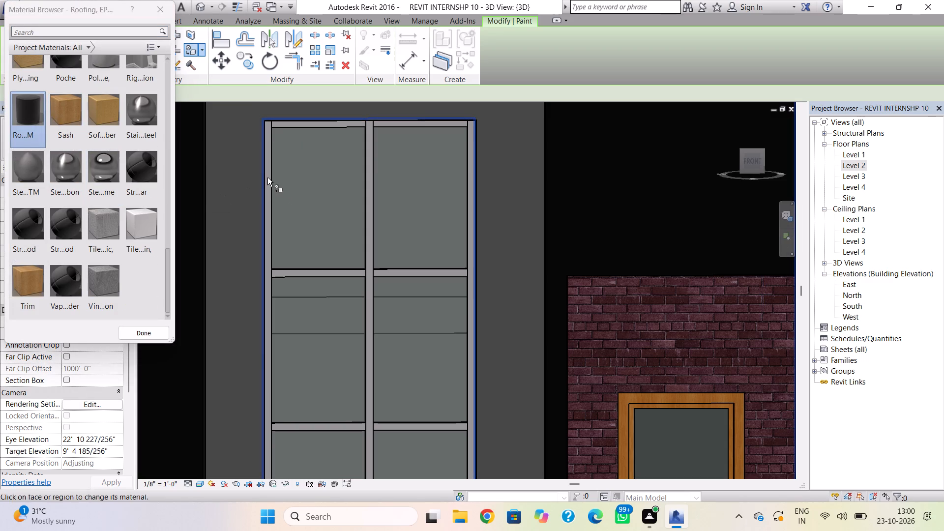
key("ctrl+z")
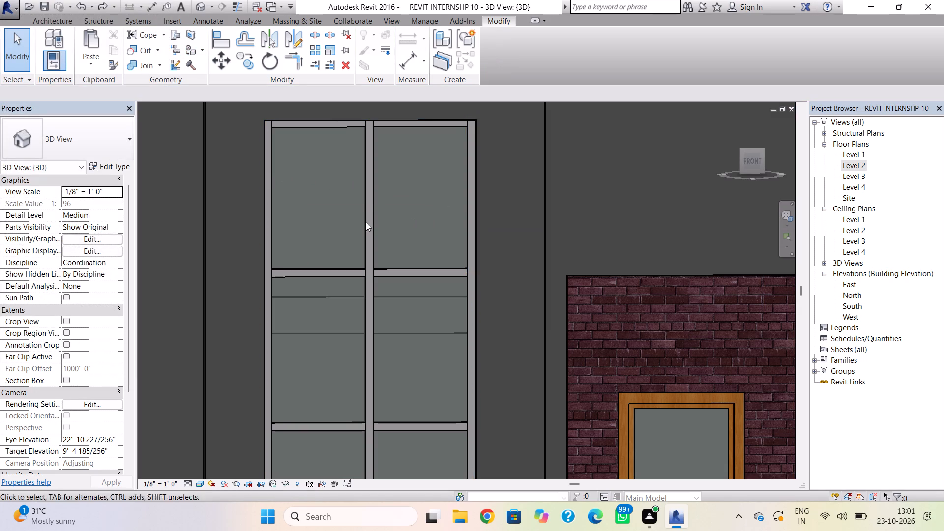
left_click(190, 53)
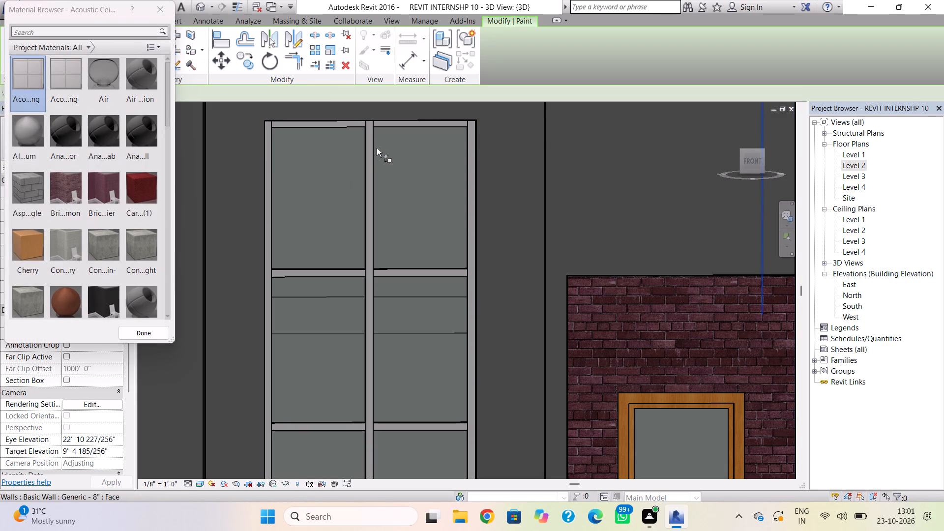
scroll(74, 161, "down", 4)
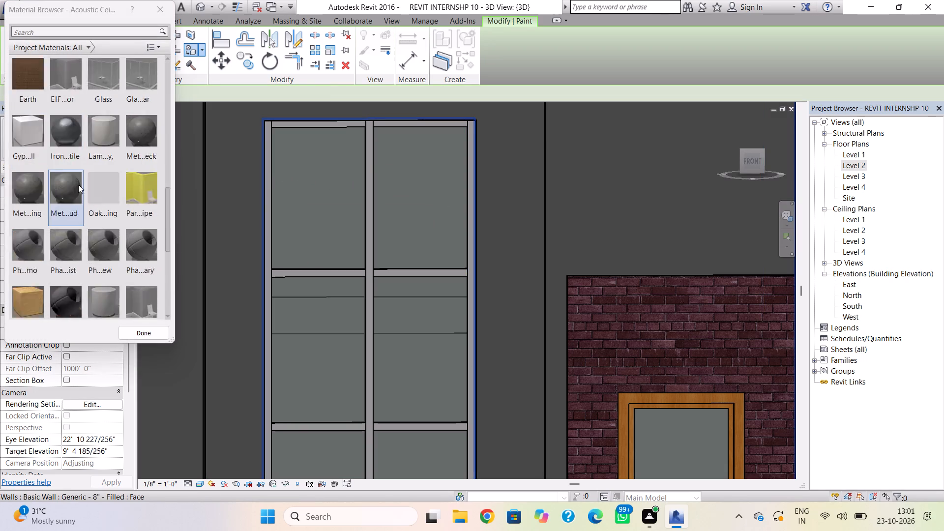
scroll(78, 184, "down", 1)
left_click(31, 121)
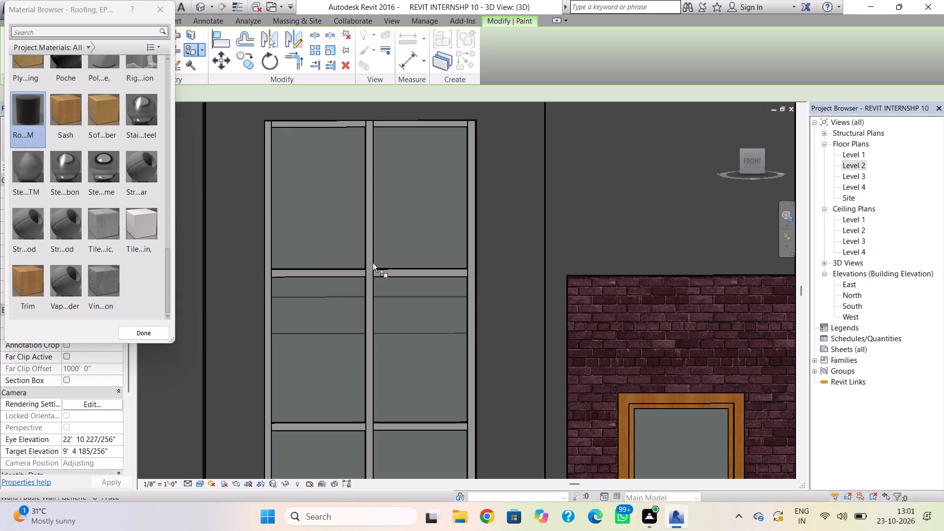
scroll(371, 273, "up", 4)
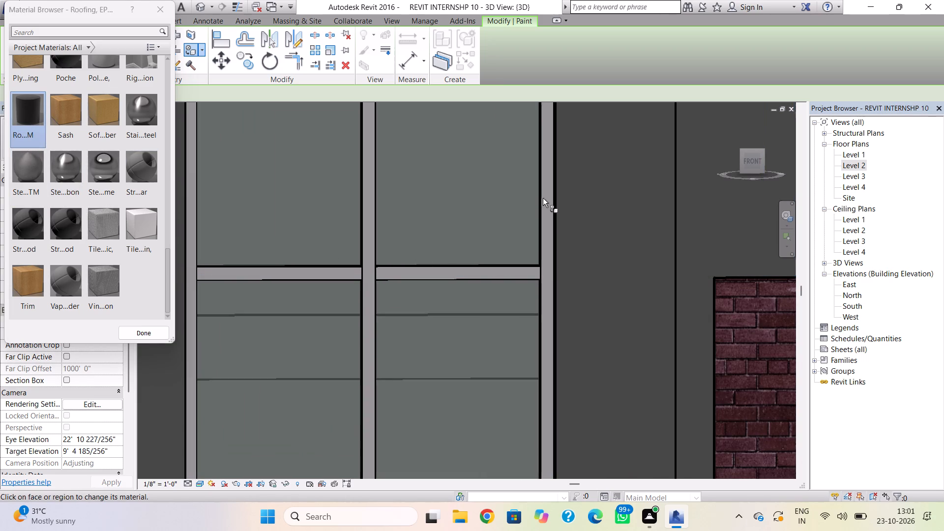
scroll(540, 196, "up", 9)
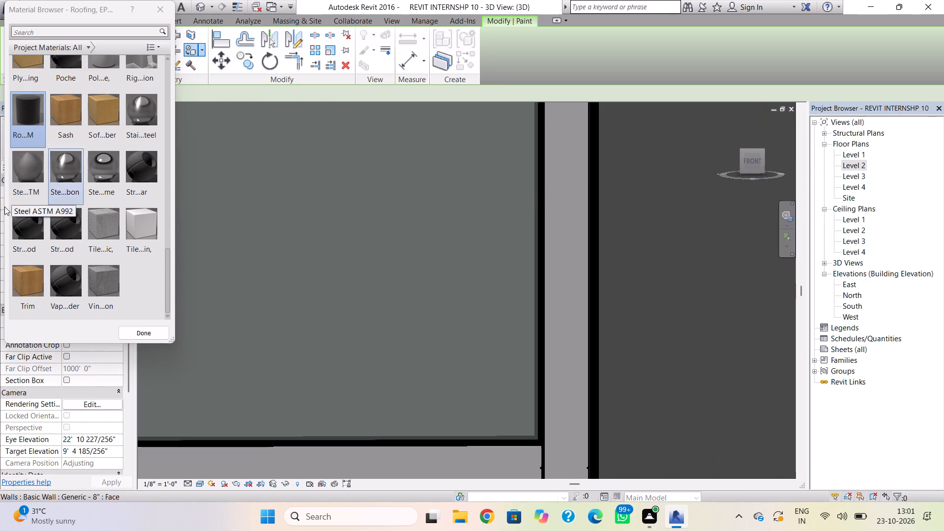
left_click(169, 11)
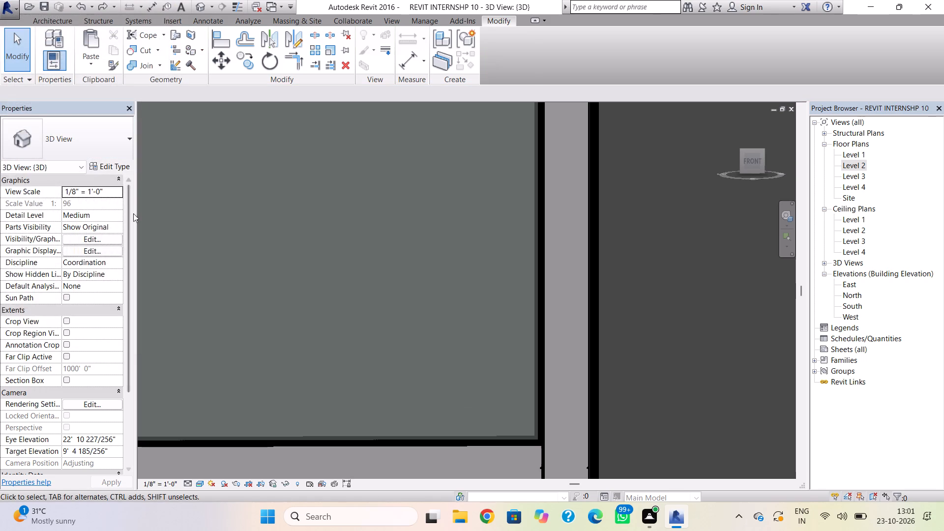
Open the material choices for the curtain wall's 2.5" x 5" rectangular mullion type.
scroll(127, 226, "down", 17)
middle_click_drag(188, 254, 356, 255)
scroll(292, 285, "down", 5)
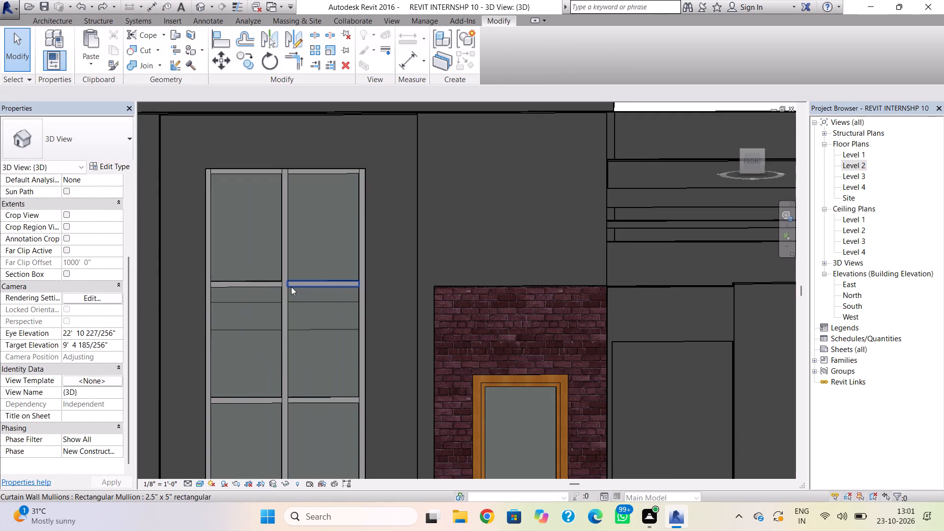
left_click(291, 285)
left_click(115, 168)
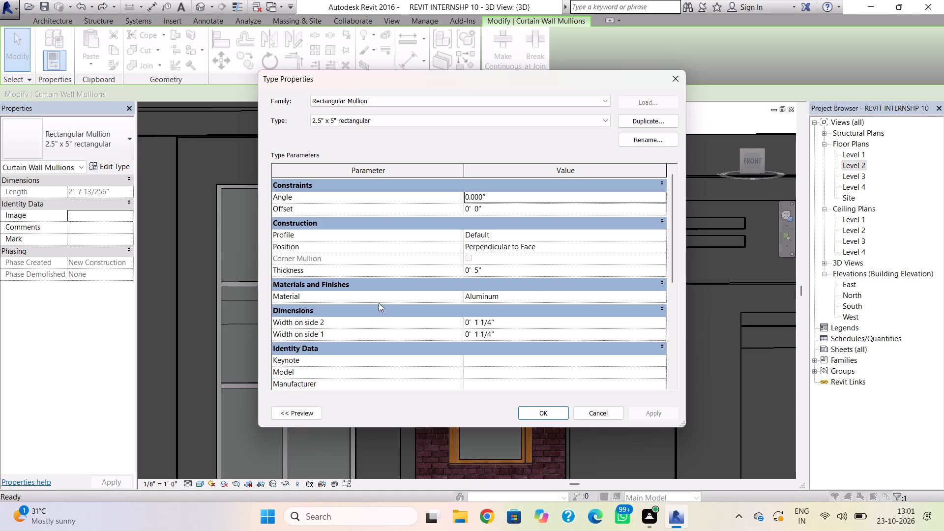
key("Escape")
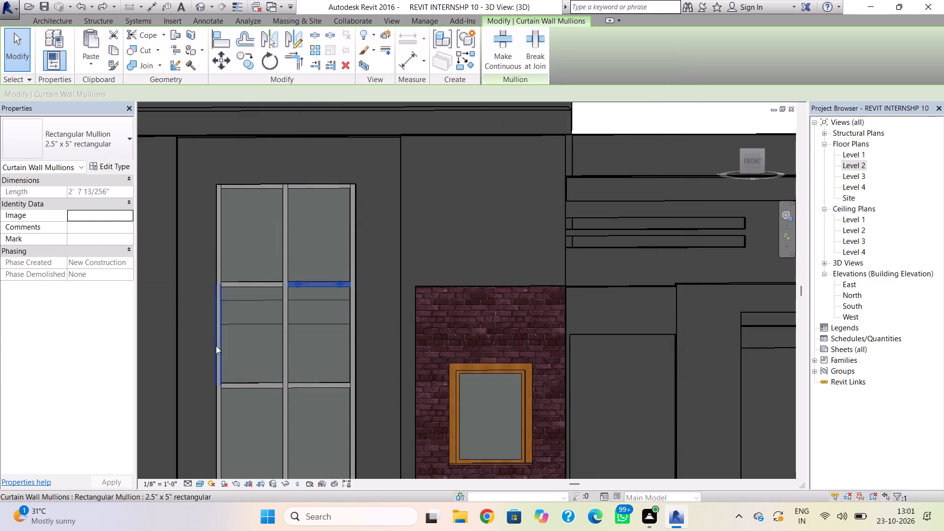
left_click(125, 163)
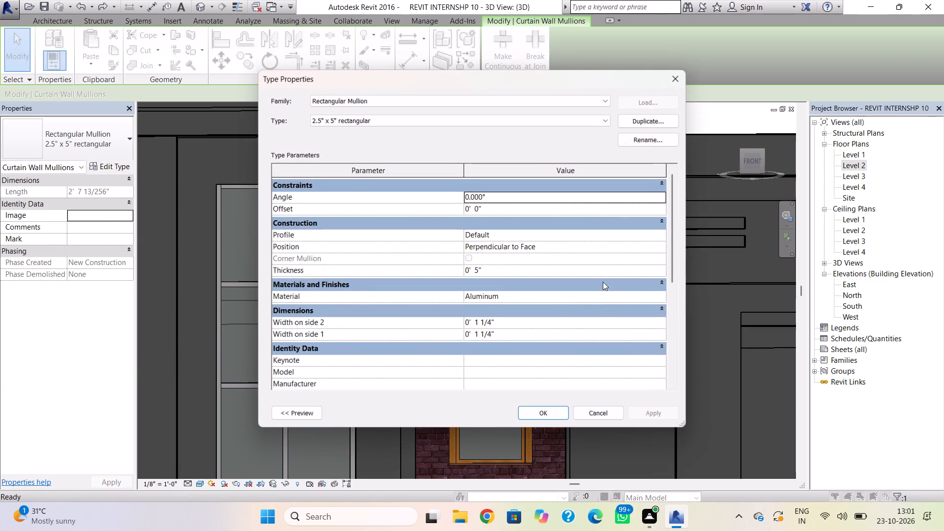
left_click(682, 295)
left_click(662, 299)
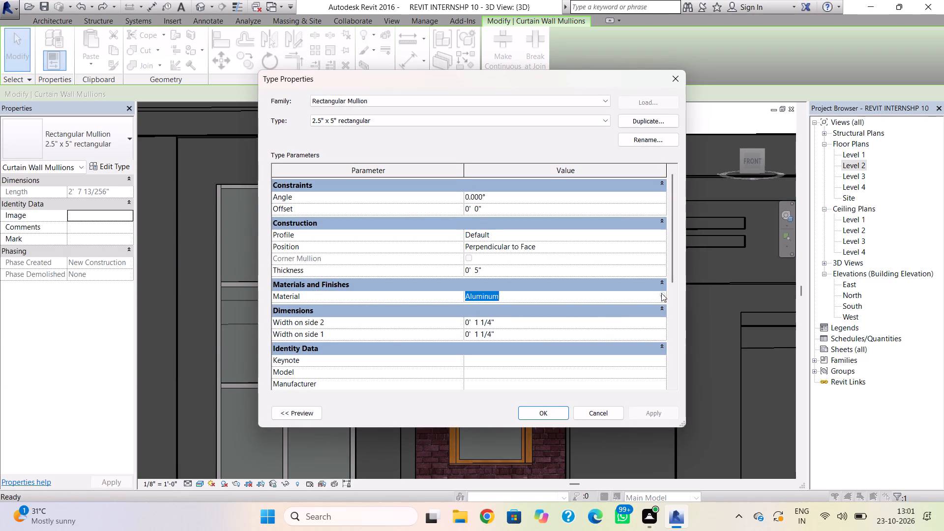
left_click(661, 293)
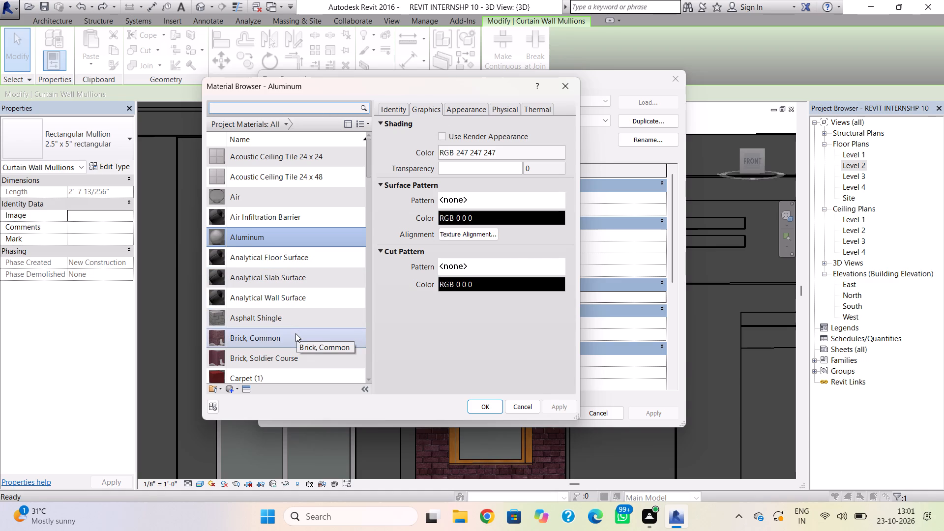
Browse the project materials for a dark finish for the mullions, checking several analytical and default mass materials.
left_click(295, 333)
left_click(295, 292)
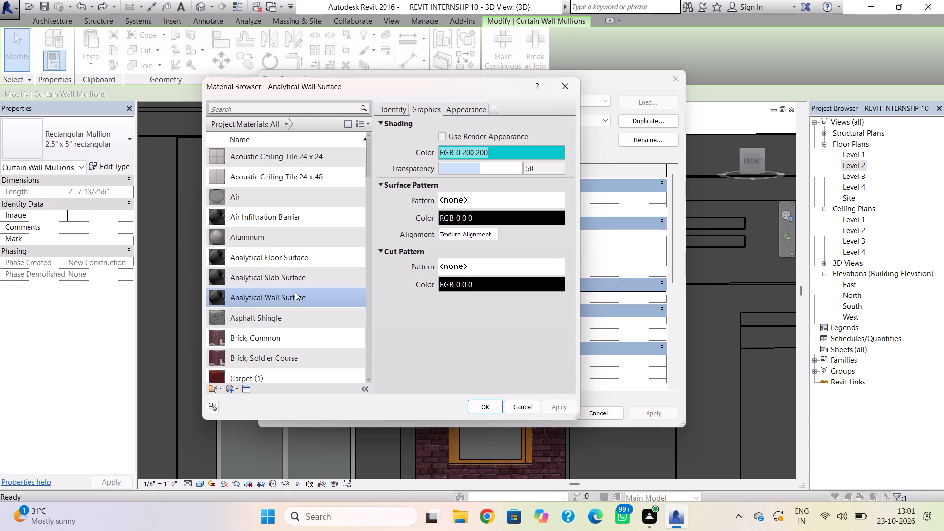
left_click(295, 283)
scroll(294, 304, "down", 5)
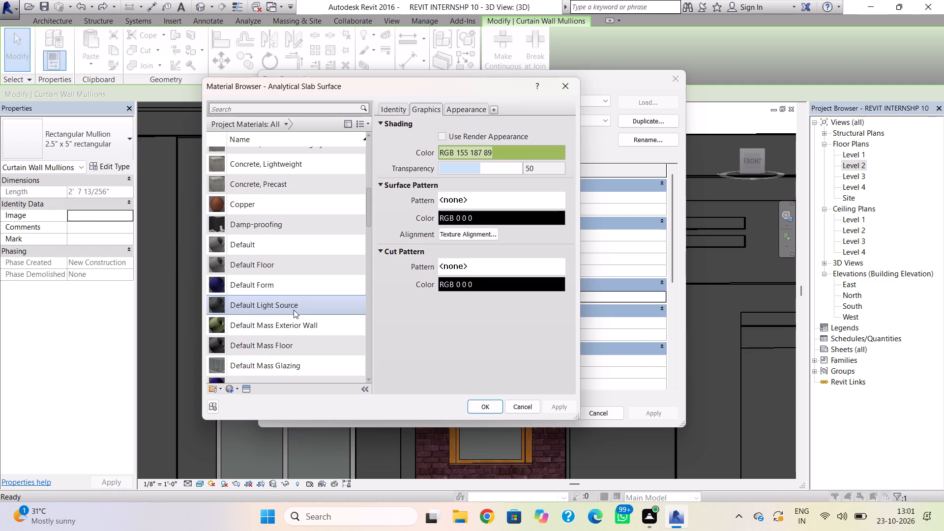
left_click(294, 310)
scroll(294, 310, "down", 3)
left_click(294, 254)
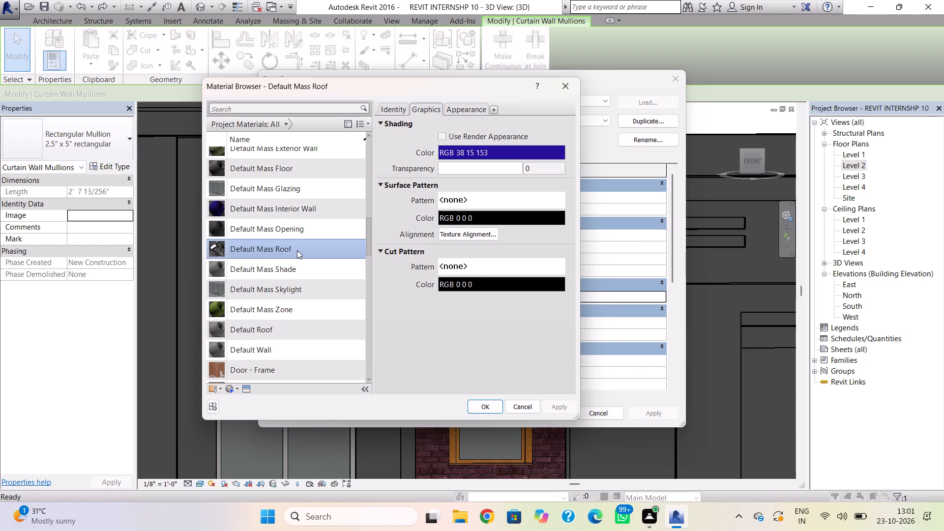
left_click(302, 232)
Search the materials for "black" and assign Roofing, EPDM Membrane to the 2.5" x 5" rectangular mullion type.
left_click(291, 108)
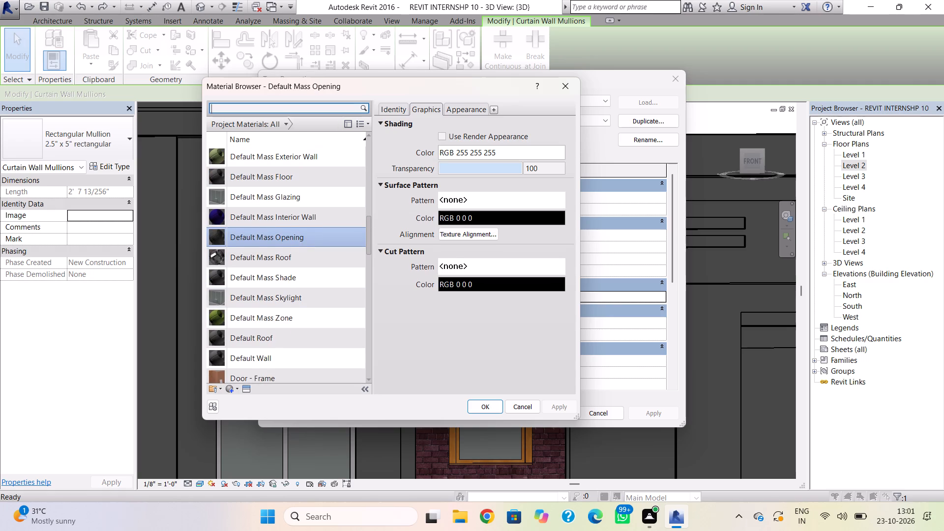
type("black")
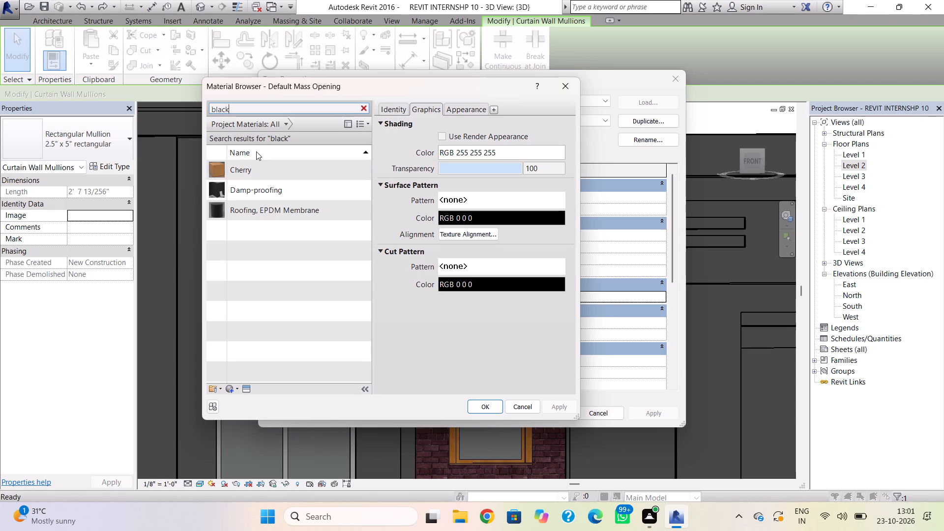
left_click(260, 195)
left_click(267, 209)
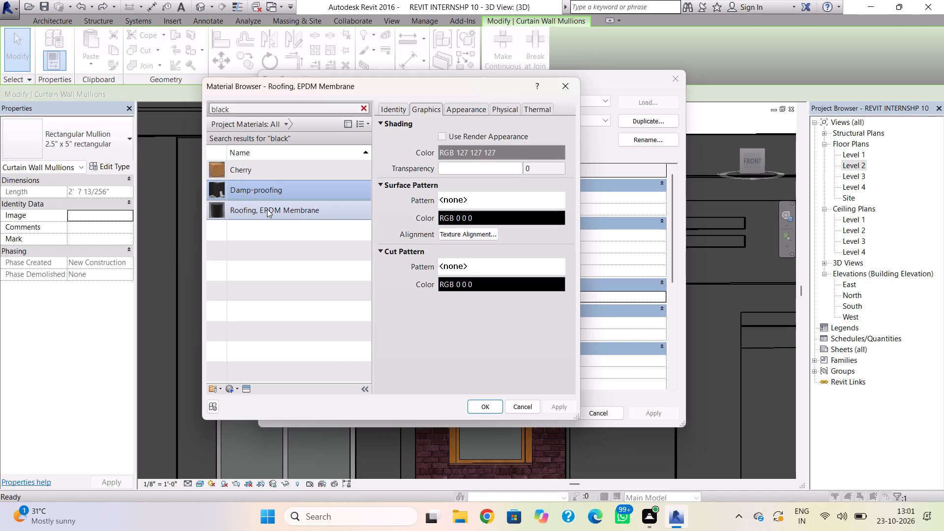
left_click(267, 209)
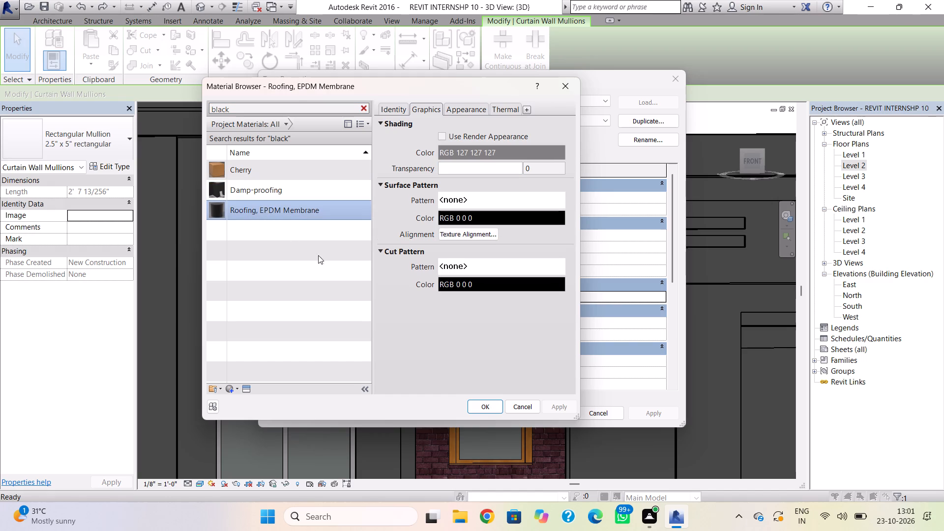
left_click(488, 401)
left_click(534, 407)
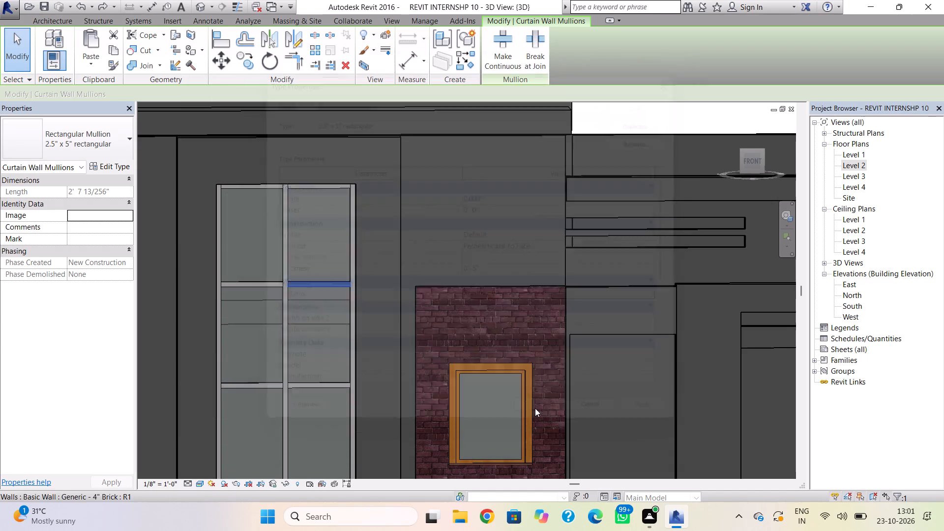
left_click(377, 207)
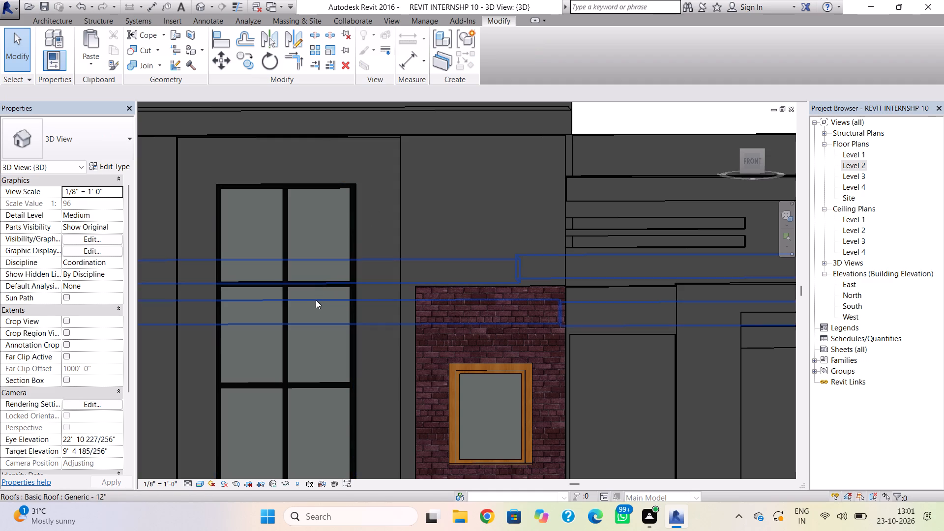
Look through the Curtain Wall 1 type parameters, including function, structural material and mullion settings, without changing them.
left_click(348, 218)
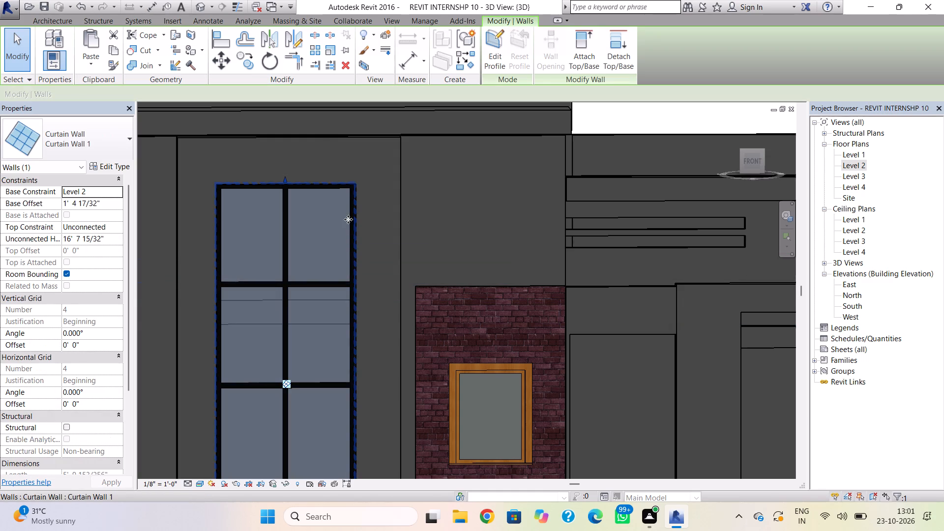
left_click(97, 161)
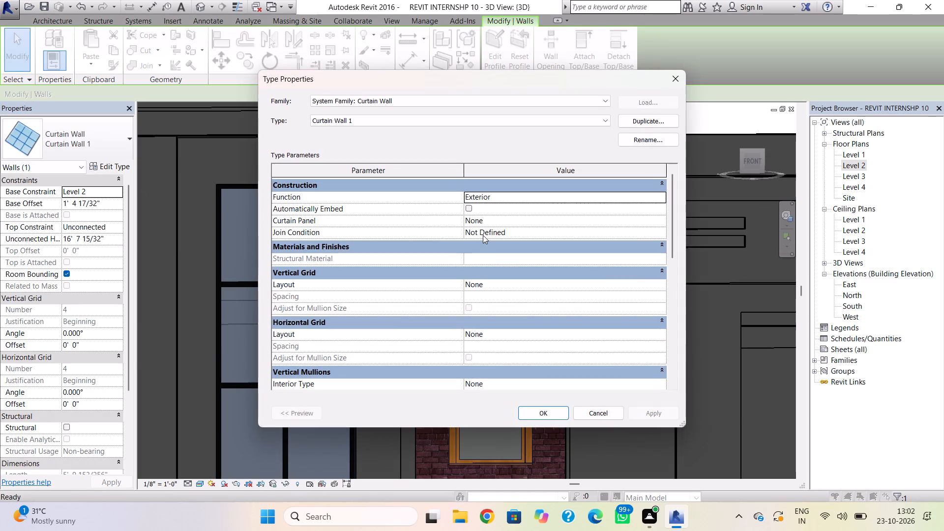
double_click(575, 262)
left_click(620, 198)
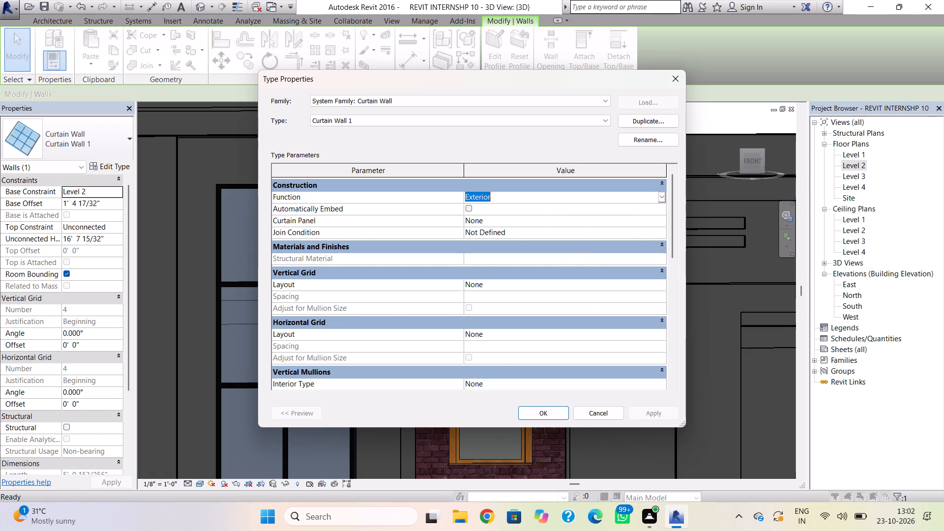
left_click(661, 200)
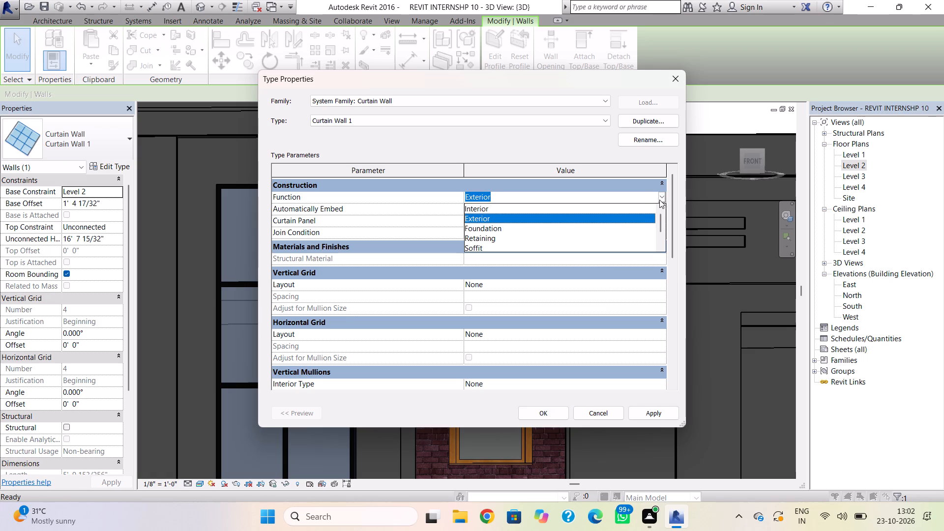
left_click(659, 200)
scroll(525, 287, "down", 5)
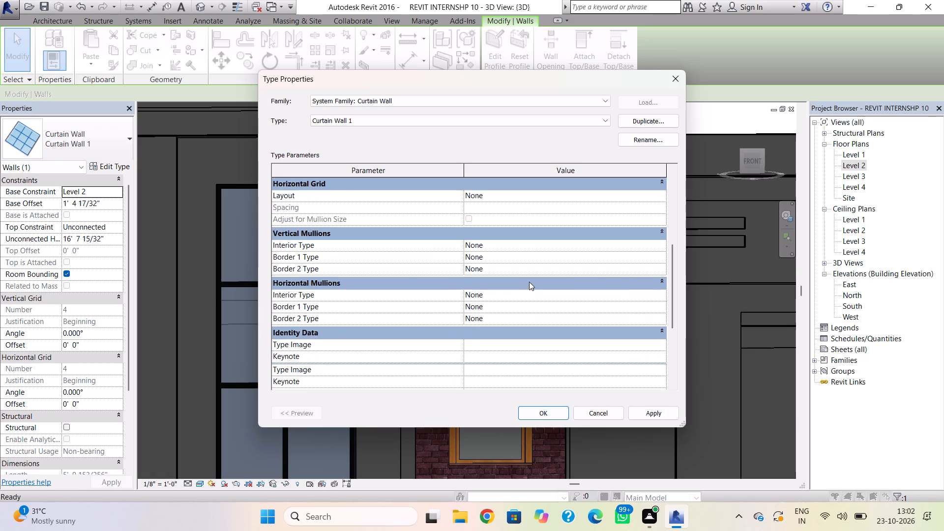
scroll(529, 282, "down", 8)
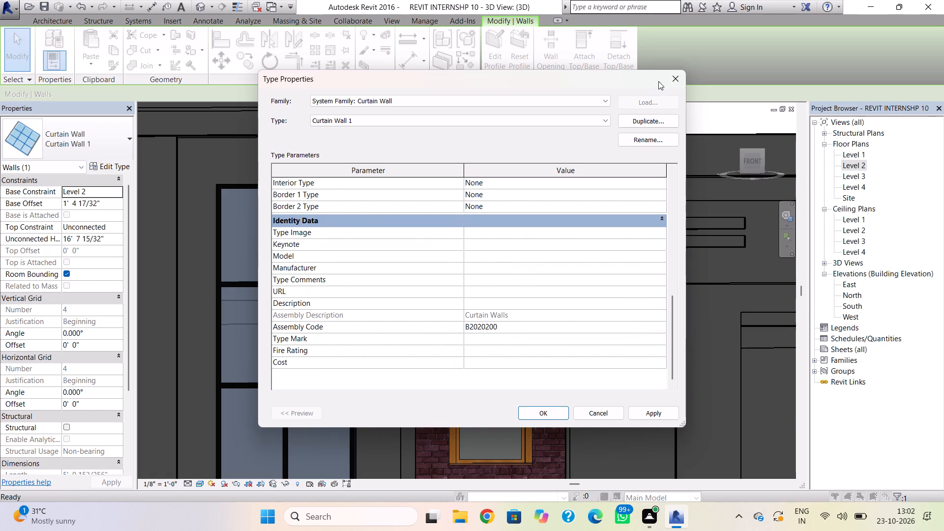
left_click(678, 74)
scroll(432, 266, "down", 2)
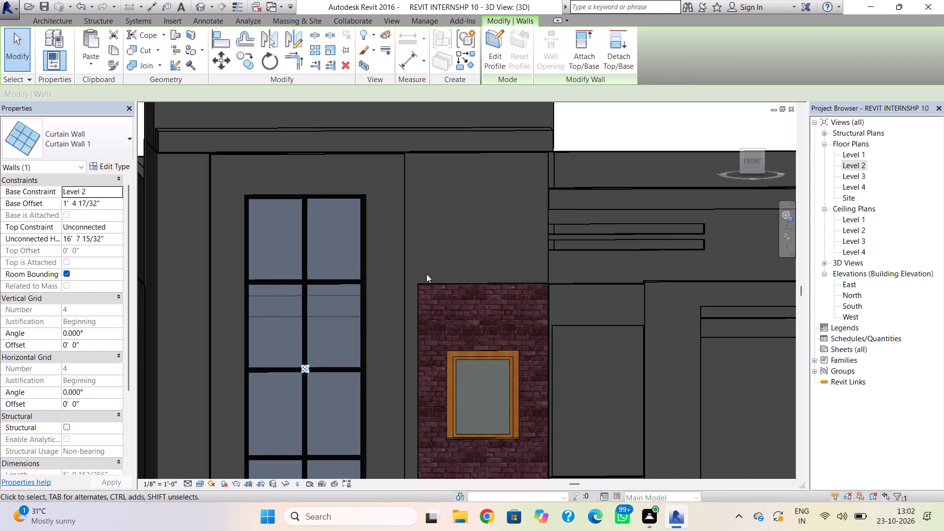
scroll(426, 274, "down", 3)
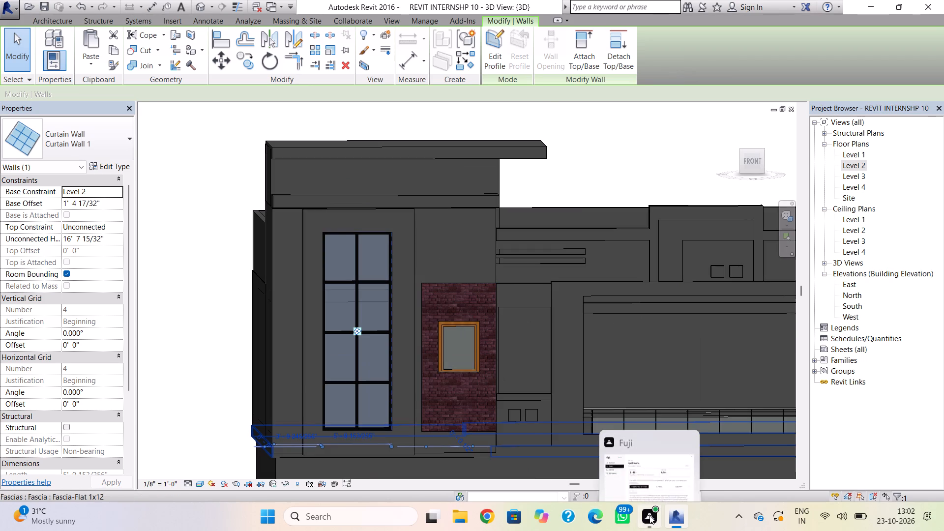
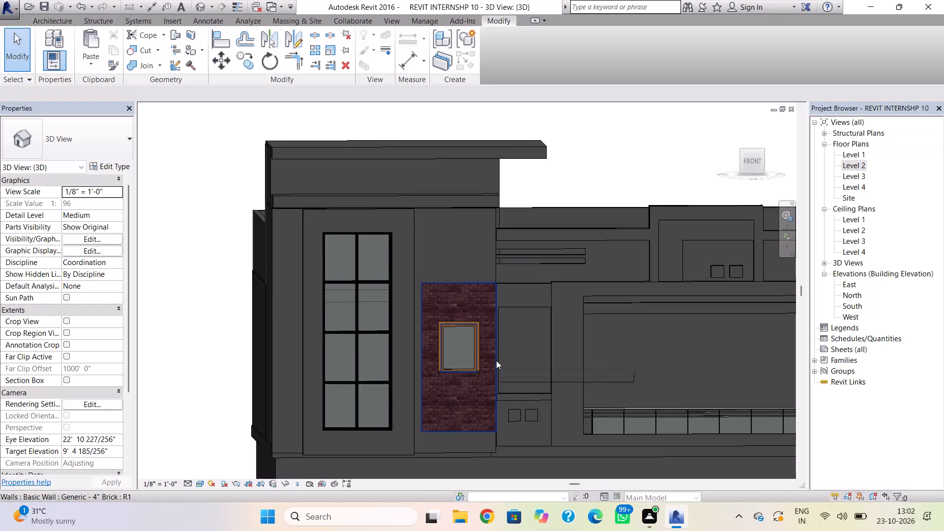
Open the Level 2 floor plan and bring the building's right and rear edges into view.
scroll(414, 370, "down", 3)
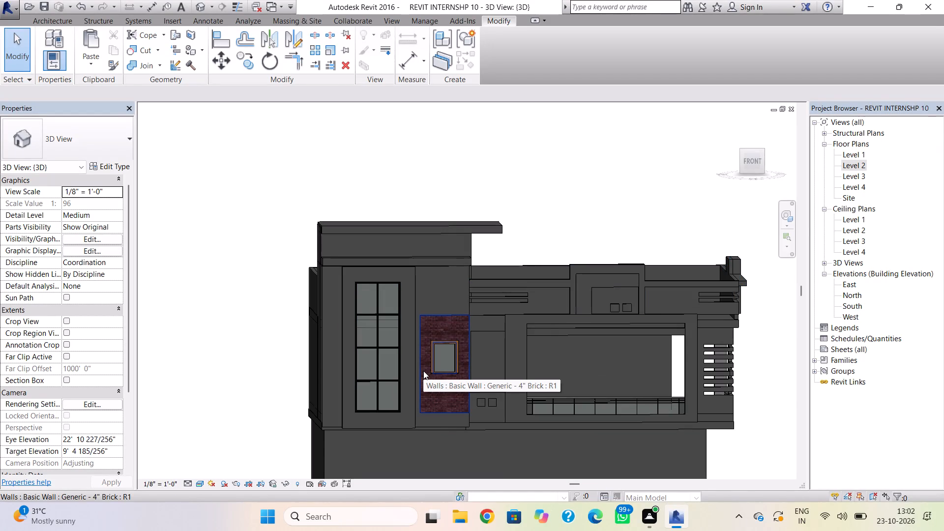
scroll(482, 383, "down", 1)
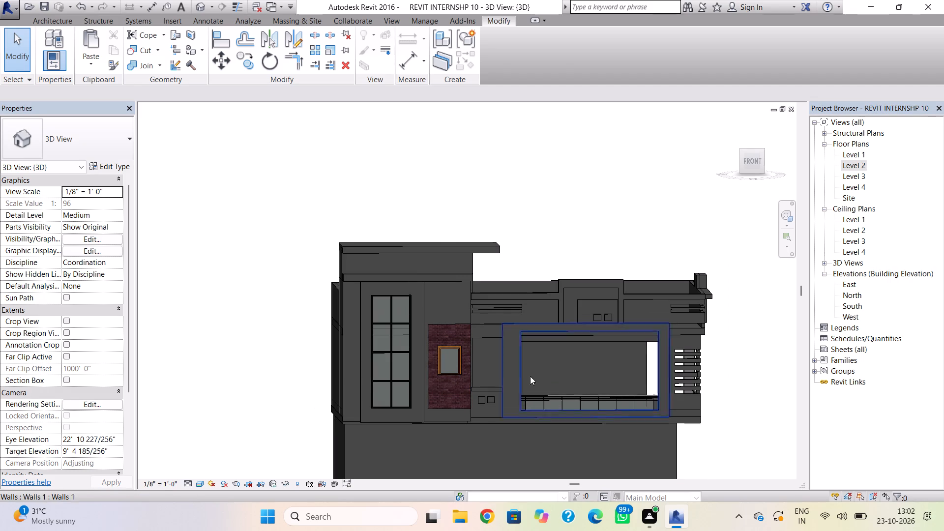
right_click_drag(620, 371, 528, 395, "shift")
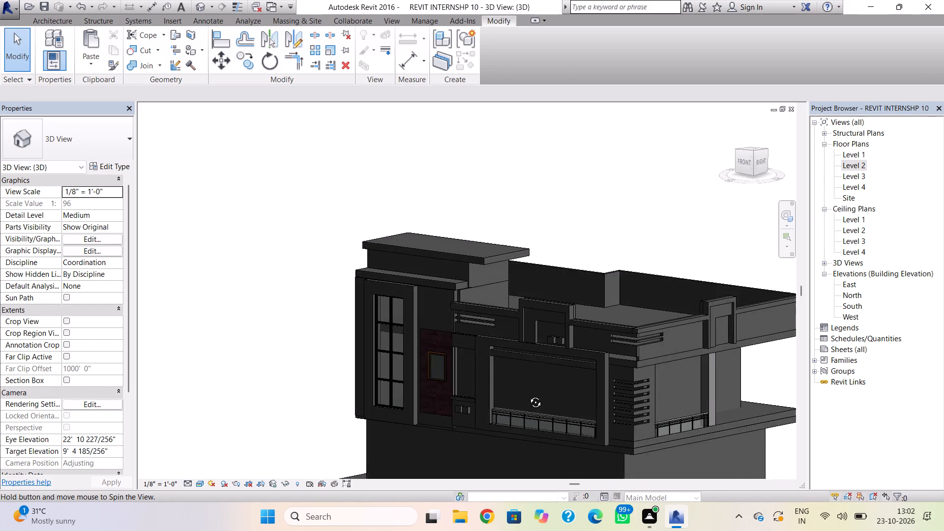
right_click_drag(528, 395, 459, 384, "shift")
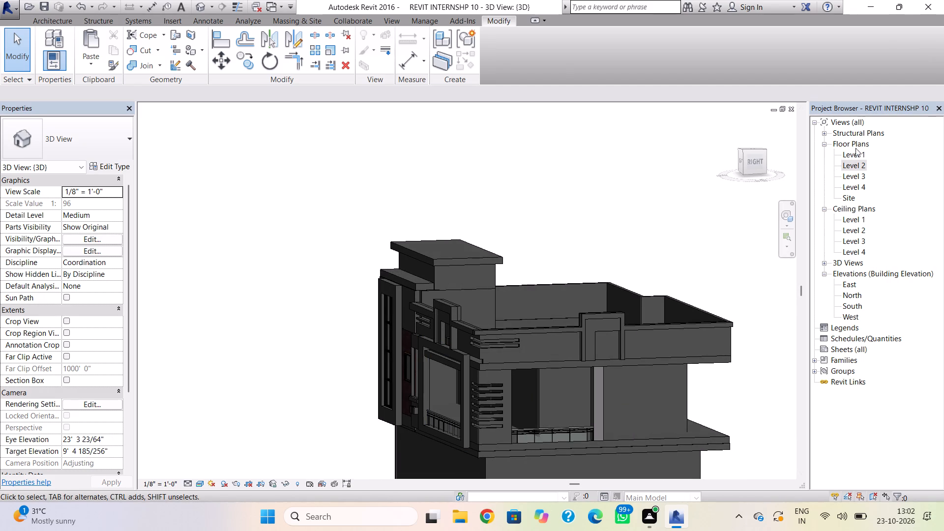
double_click(858, 167)
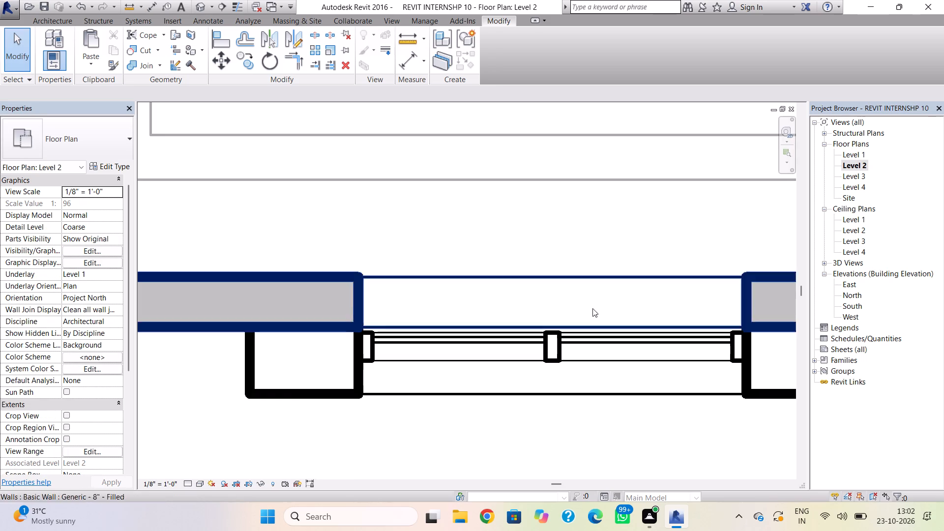
scroll(598, 309, "down", 9)
middle_click_drag(602, 320, 411, 424)
scroll(420, 403, "down", 4)
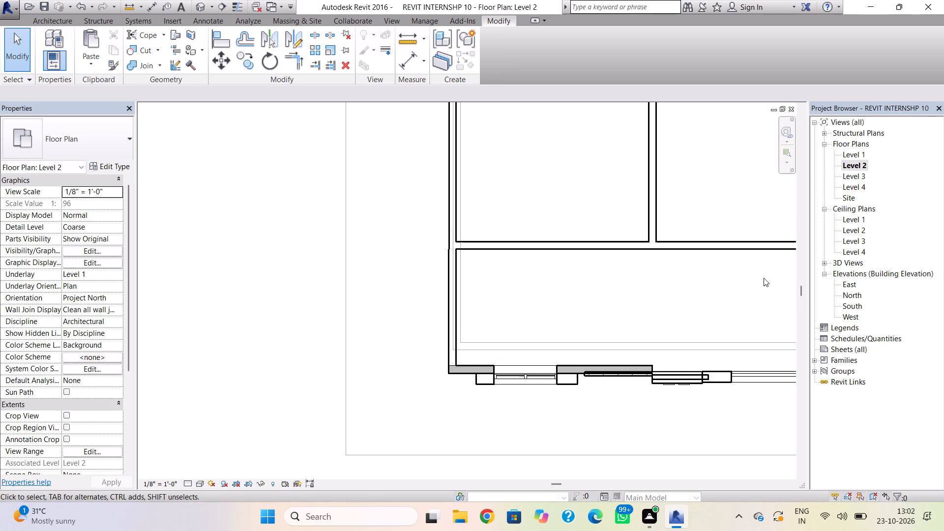
middle_click_drag(738, 287, 467, 387)
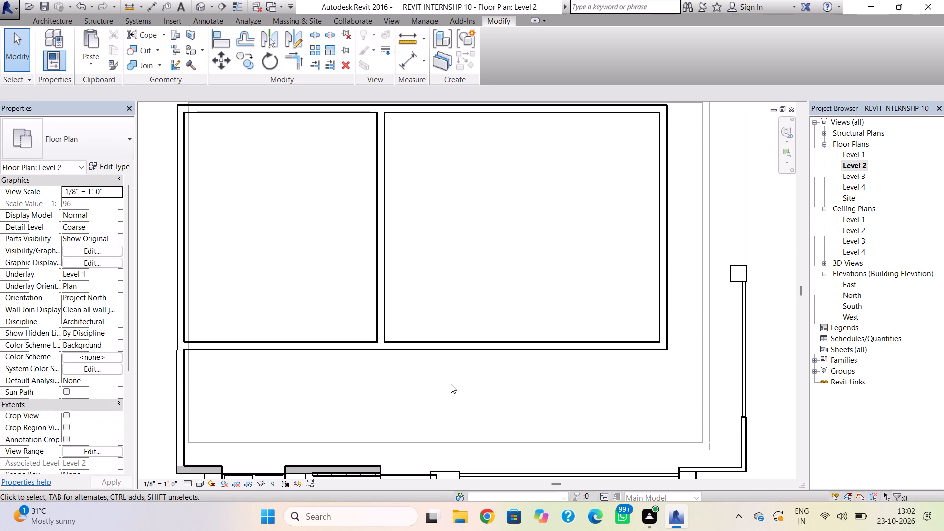
scroll(687, 322, "down", 2)
middle_click_drag(687, 348, 687, 364)
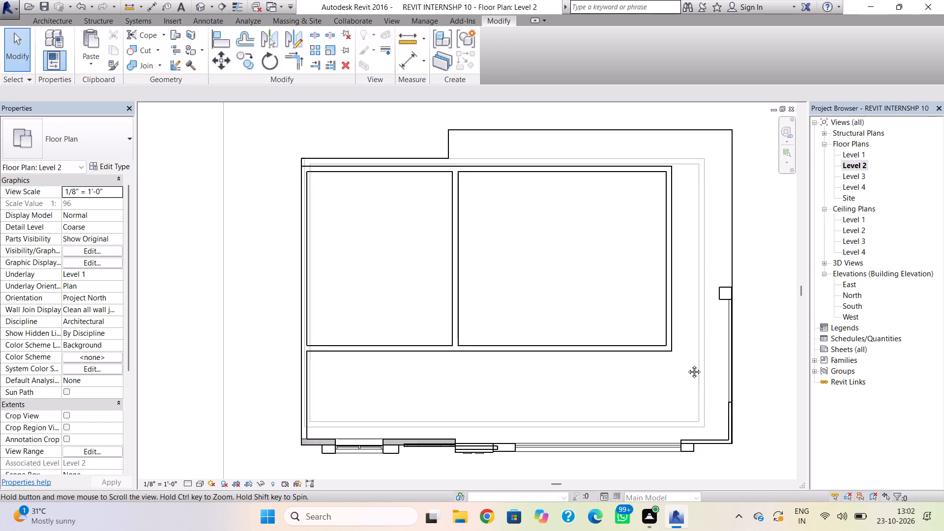
middle_click_drag(687, 364, 673, 400)
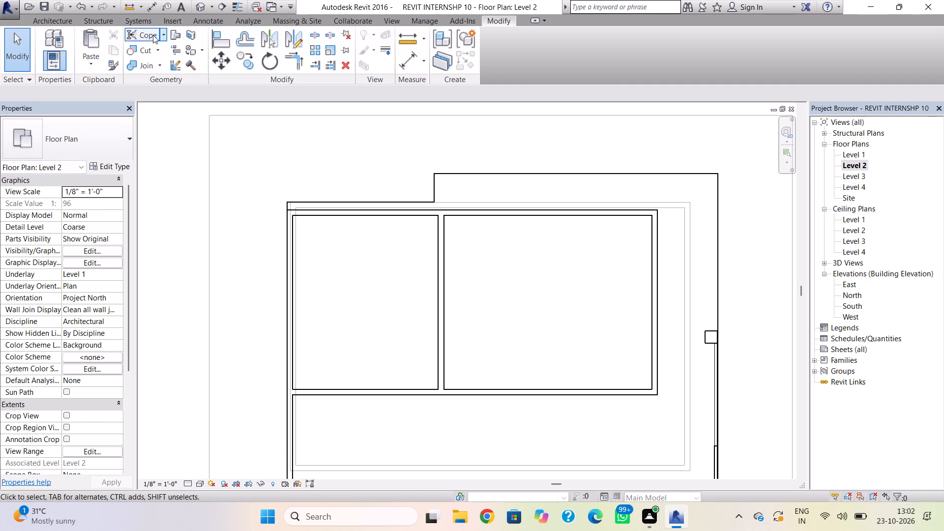
Draw a Generic - 5" wall aligned by Finish Face: Exterior, about 18' 11 1/2" from the right-side column to the rear corner.
left_click_drag(63, 17, 63, 29)
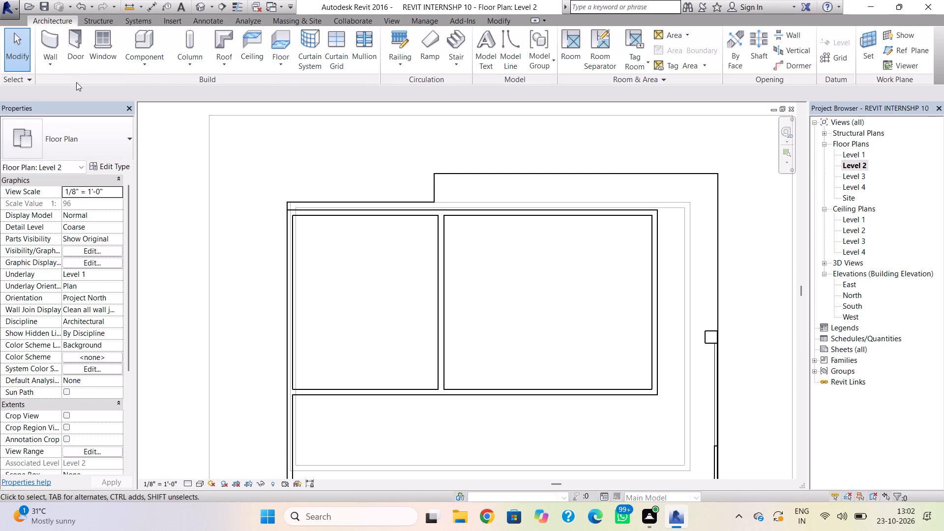
left_click(57, 47)
left_click(68, 138)
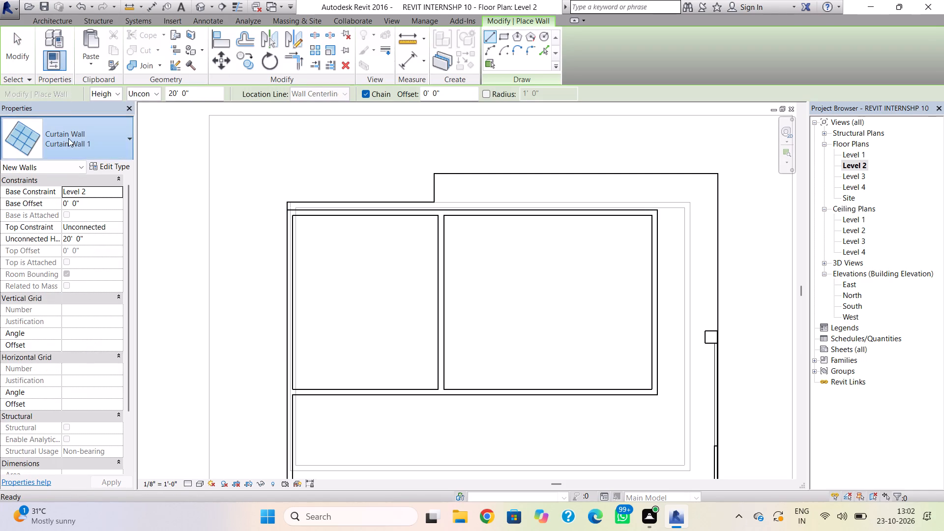
scroll(73, 171, "up", 3)
scroll(64, 241, "up", 10)
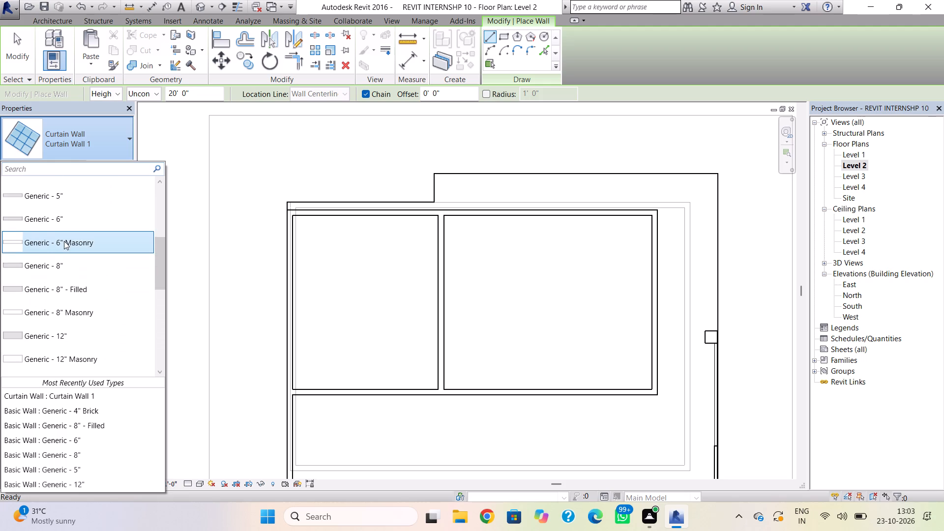
scroll(64, 241, "up", 3)
left_click(72, 285)
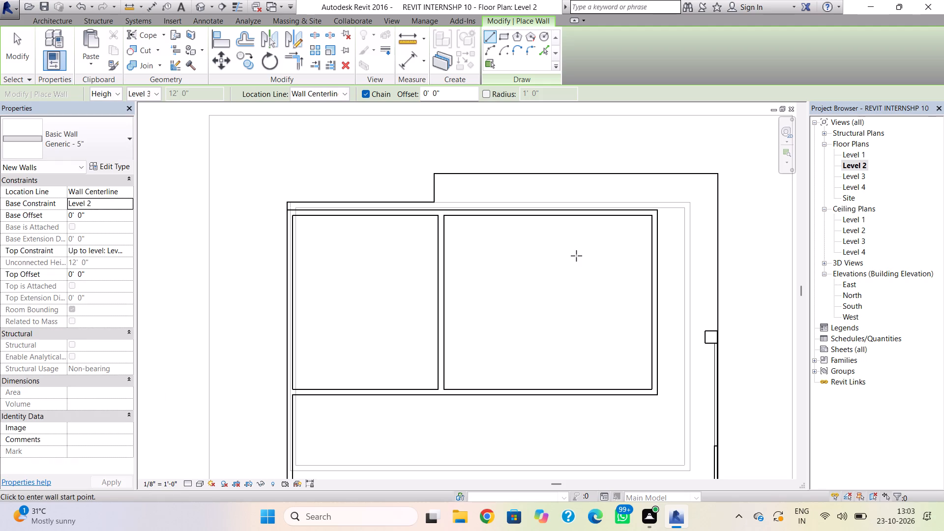
scroll(704, 328, "up", 6)
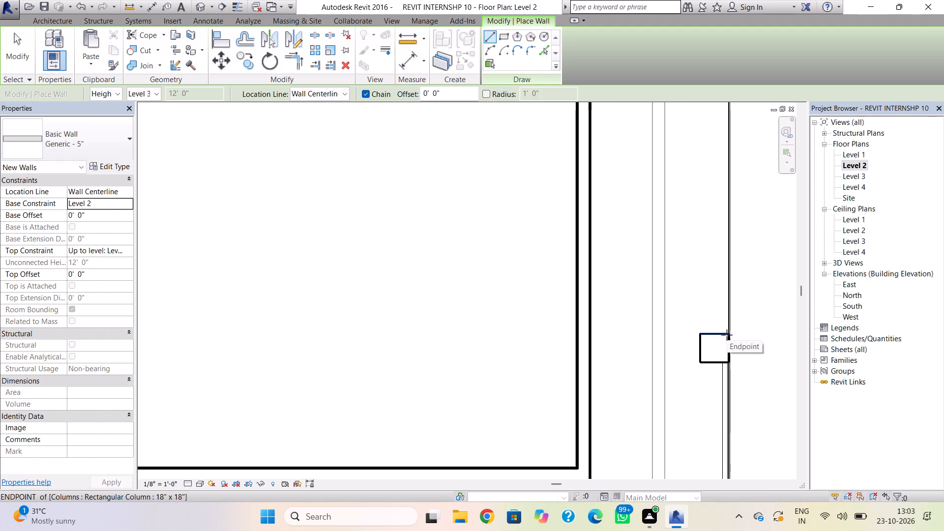
left_click(727, 334)
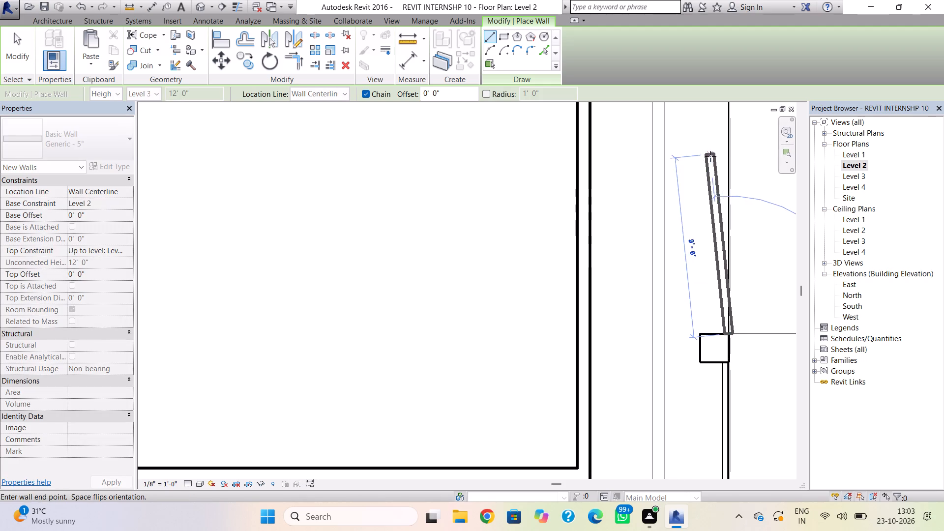
key("Escape")
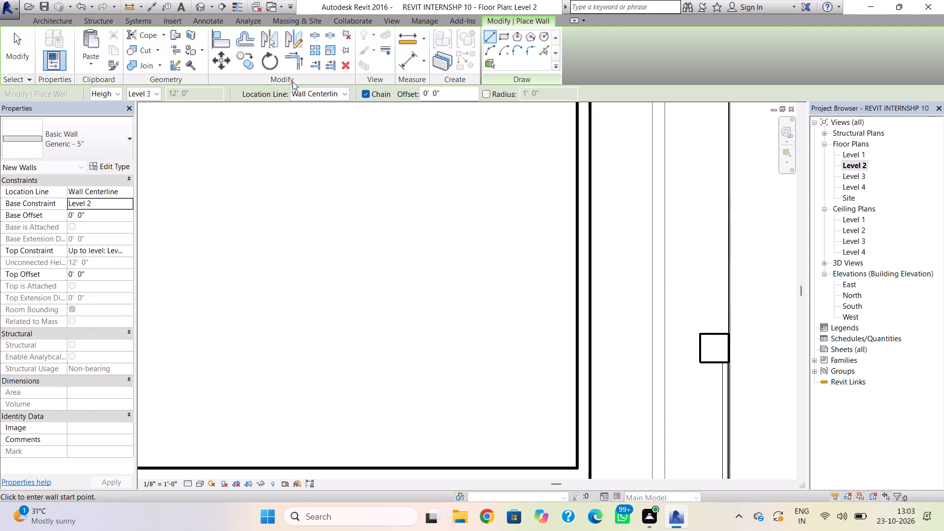
left_click(343, 98)
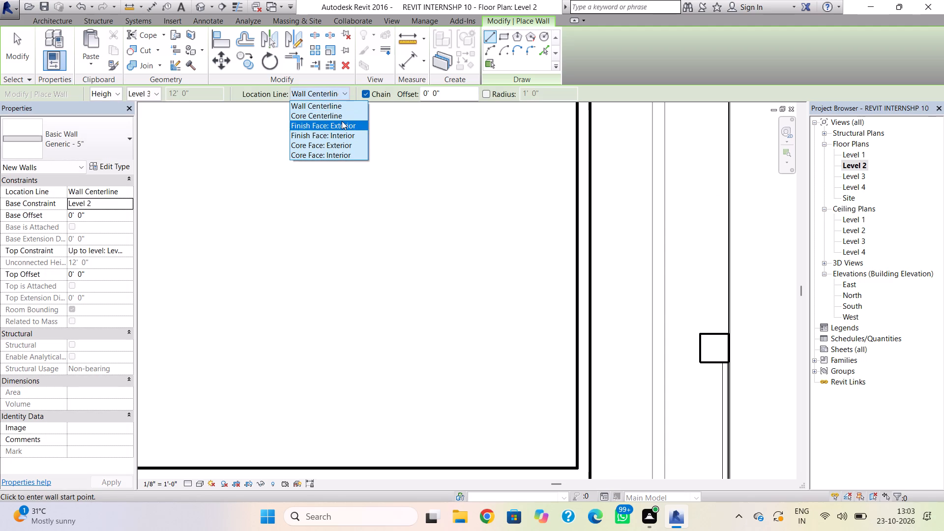
left_click(342, 121)
left_click(726, 333)
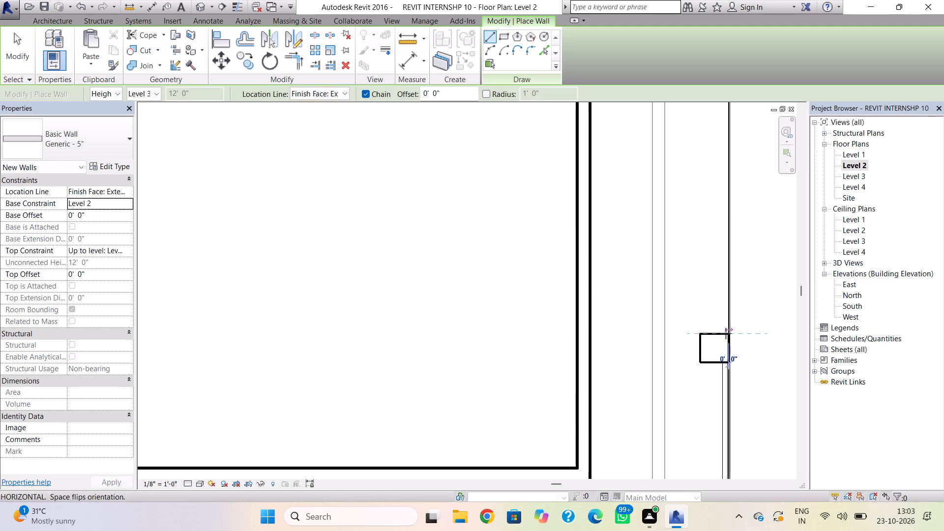
key("space")
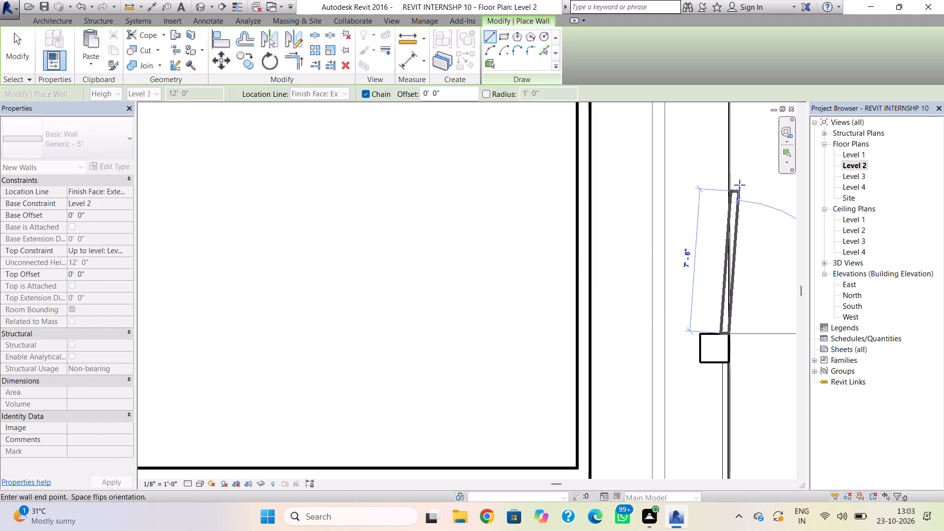
scroll(727, 161, "down", 5)
middle_click_drag(719, 186, 708, 253)
scroll(706, 258, "down", 1)
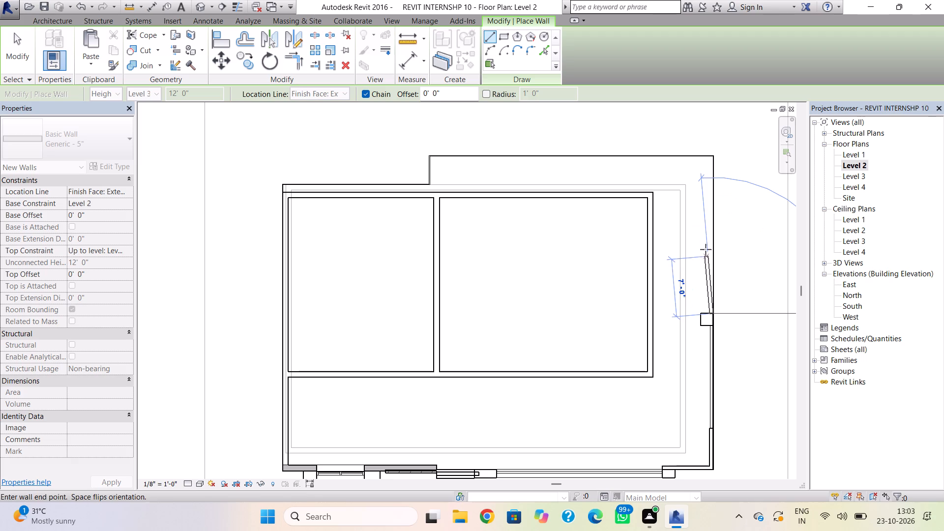
left_click(713, 158)
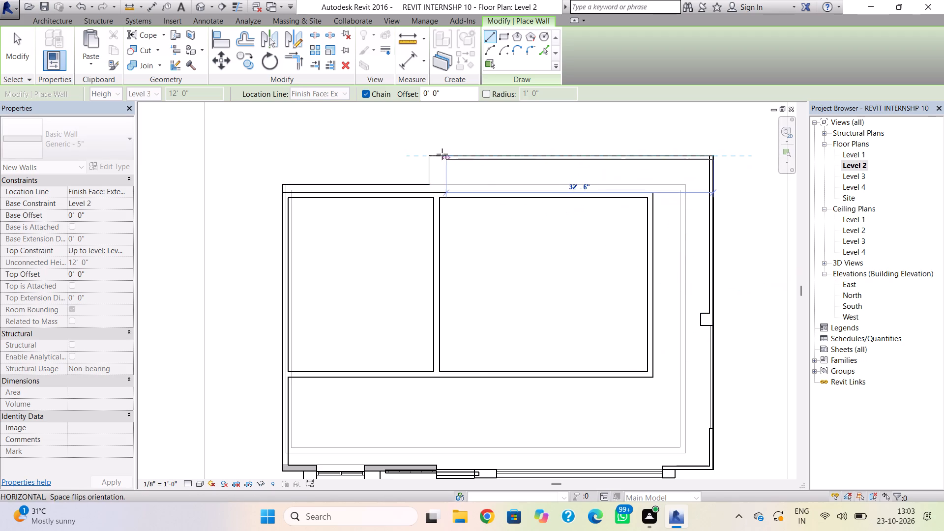
Continue the wall chain along the rear roof edge, down the 3' 6" jog, about 17' 10" along the remaining edge, and about 11" back.
left_click(429, 156)
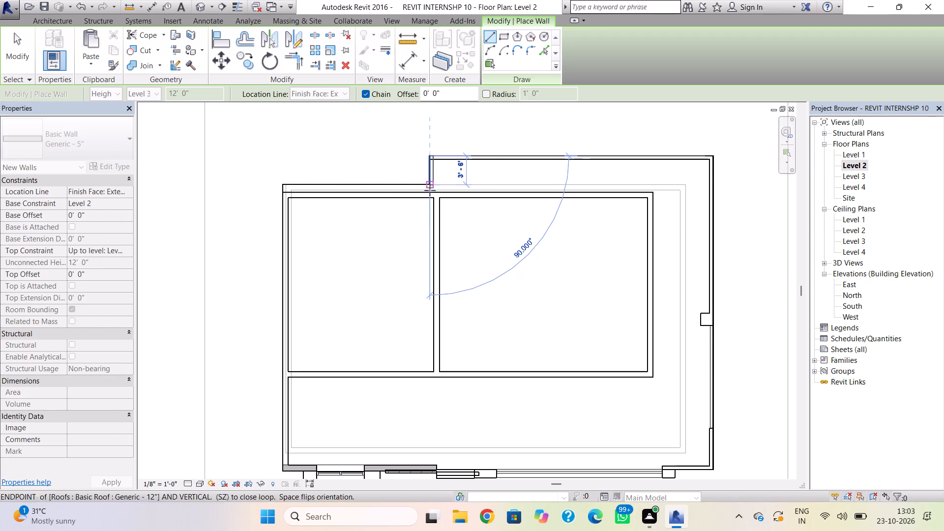
scroll(425, 177, "up", 8)
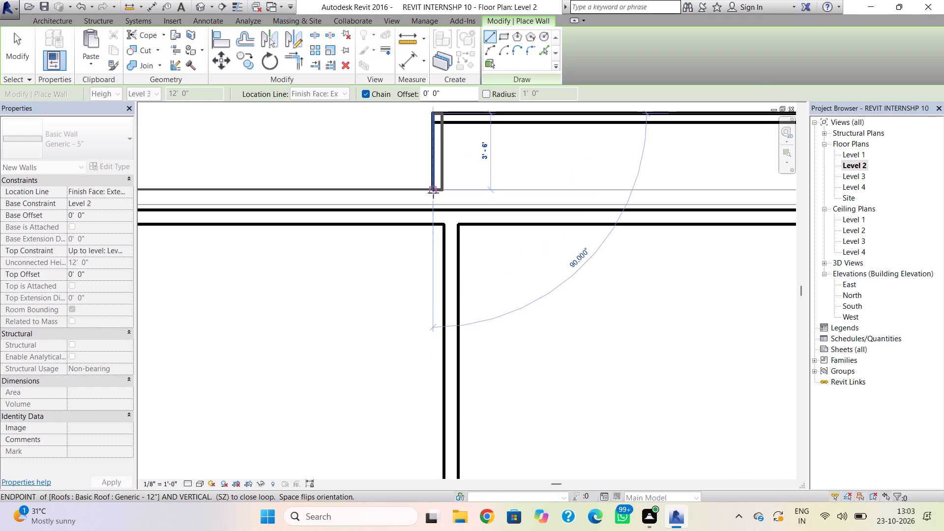
left_click(434, 190)
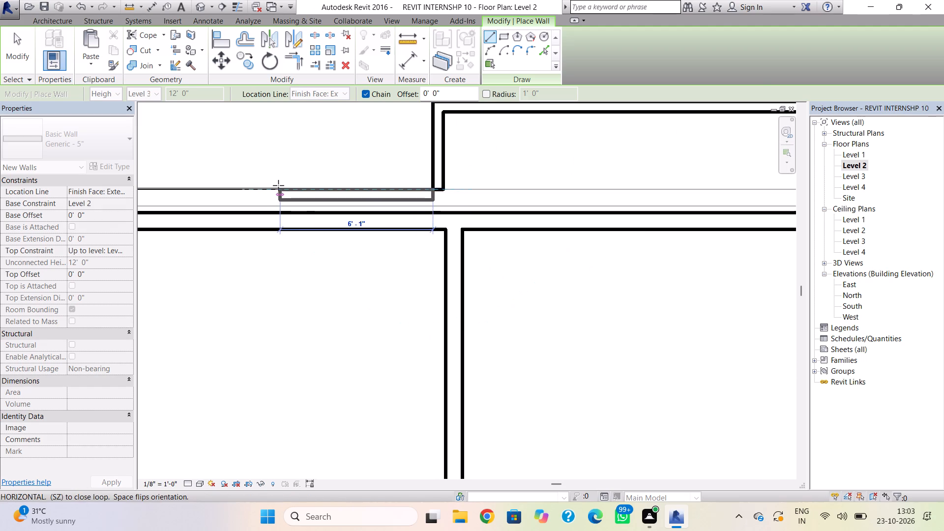
scroll(277, 190, "down", 2)
middle_click_drag(281, 191, 658, 201)
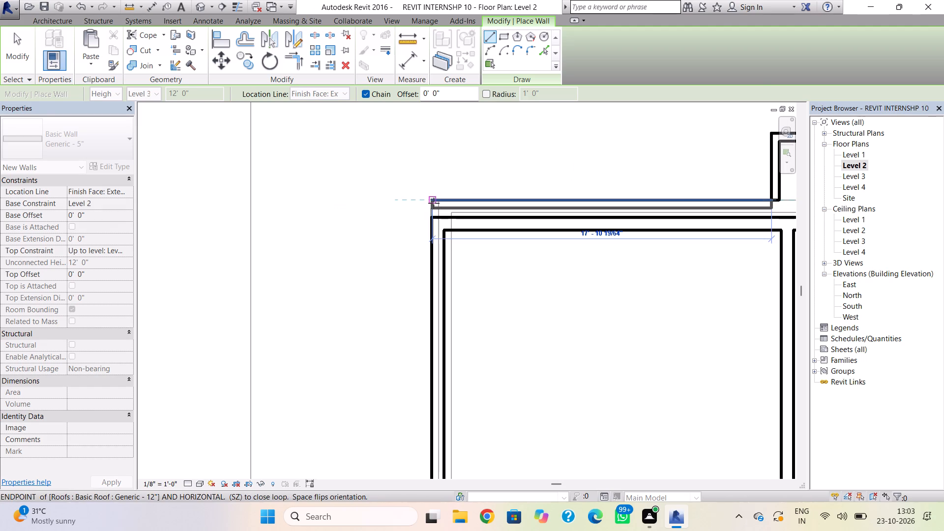
left_click(434, 203)
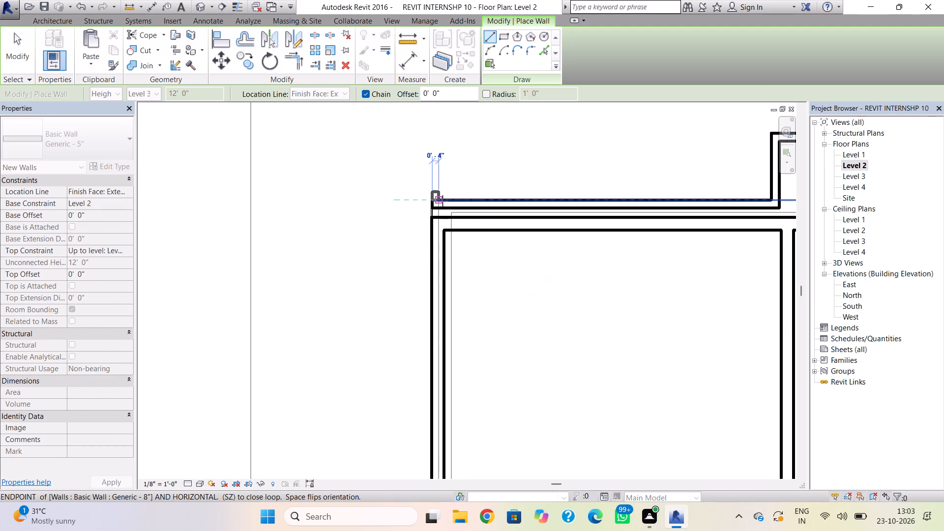
scroll(442, 210, "up", 7)
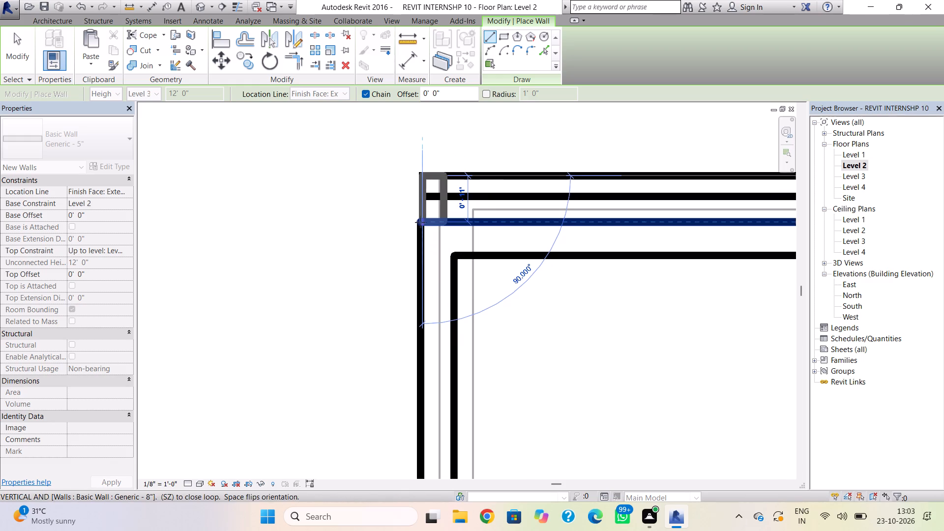
left_click(422, 216)
key("Escape")
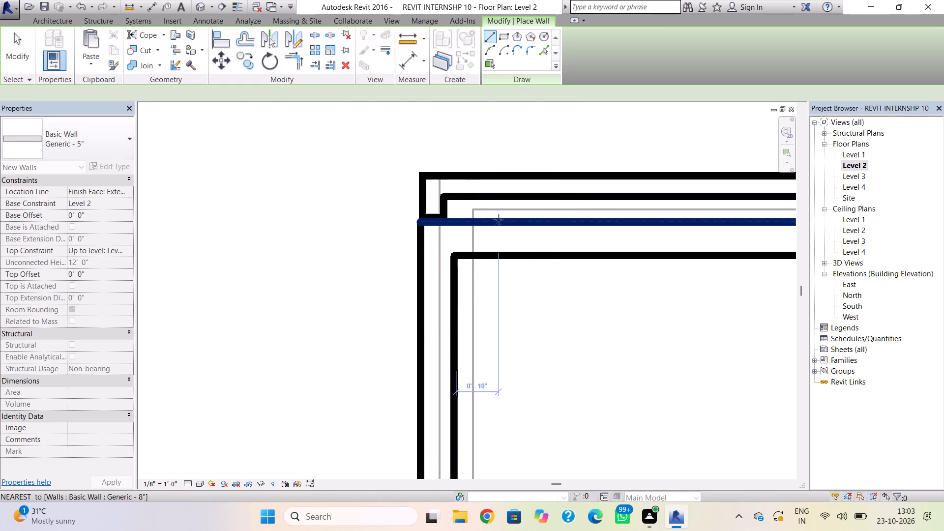
End the wall chain and view the new Level 2 walls in the 3D view.
scroll(494, 224, "down", 7)
scroll(563, 279, "down", 2)
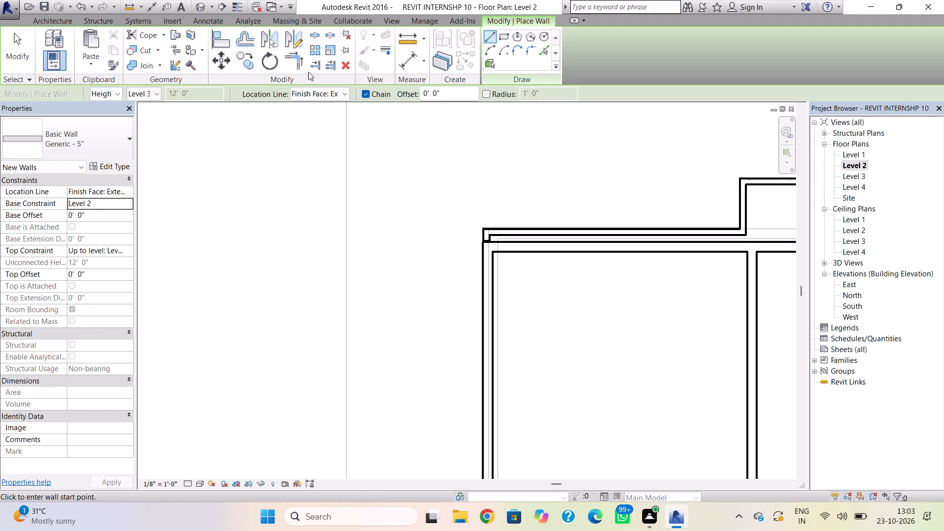
left_click(202, 0)
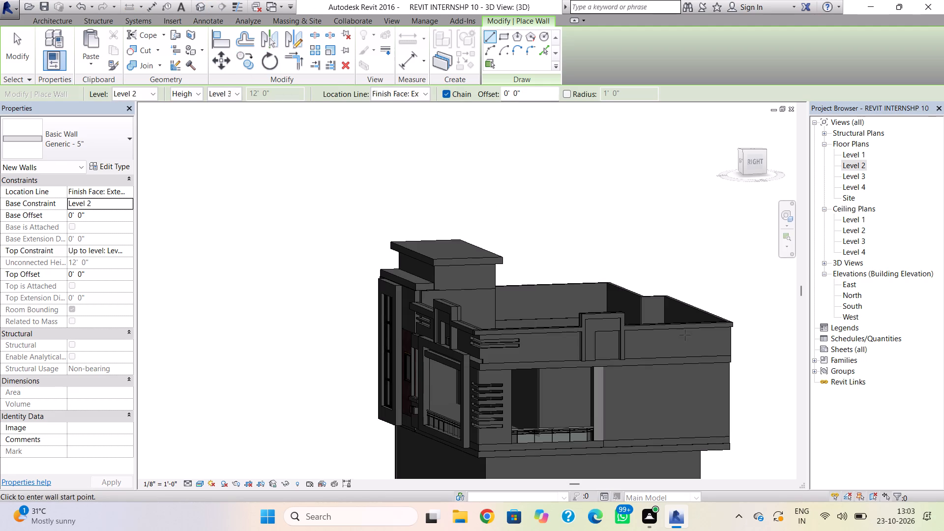
key("Escape")
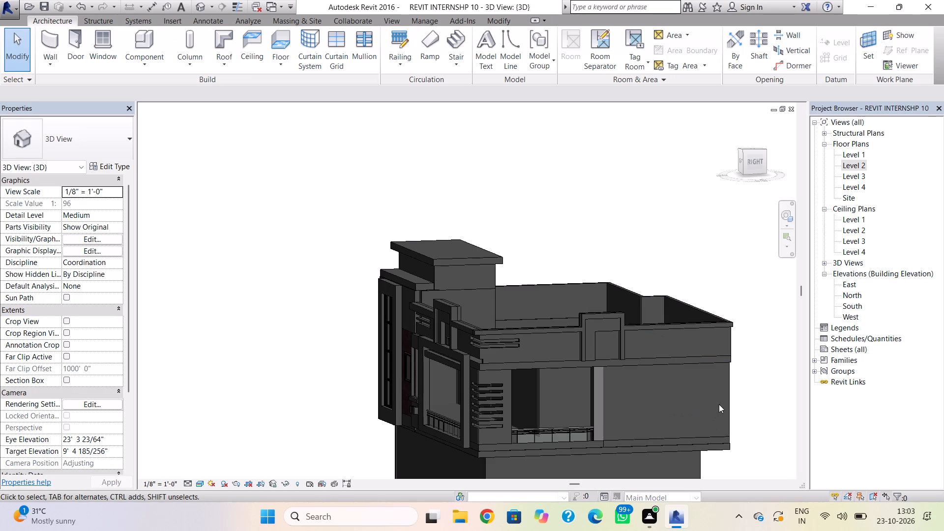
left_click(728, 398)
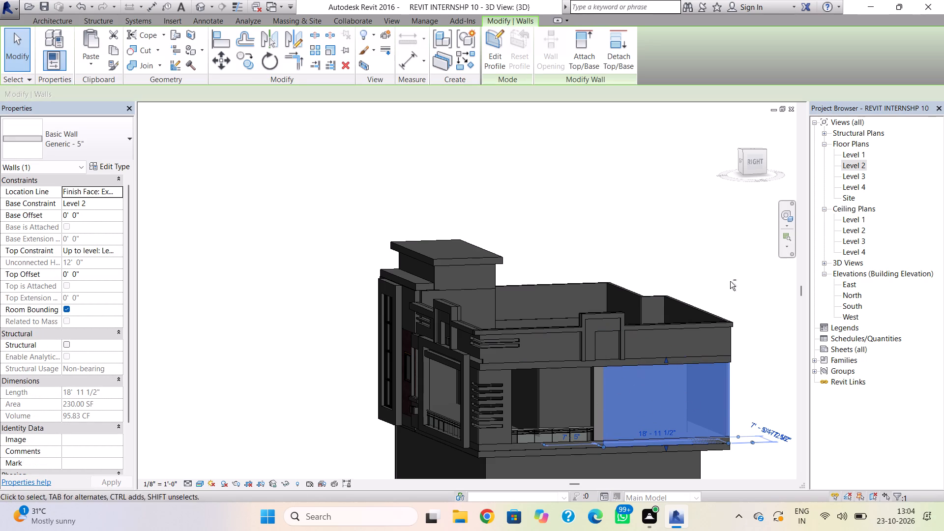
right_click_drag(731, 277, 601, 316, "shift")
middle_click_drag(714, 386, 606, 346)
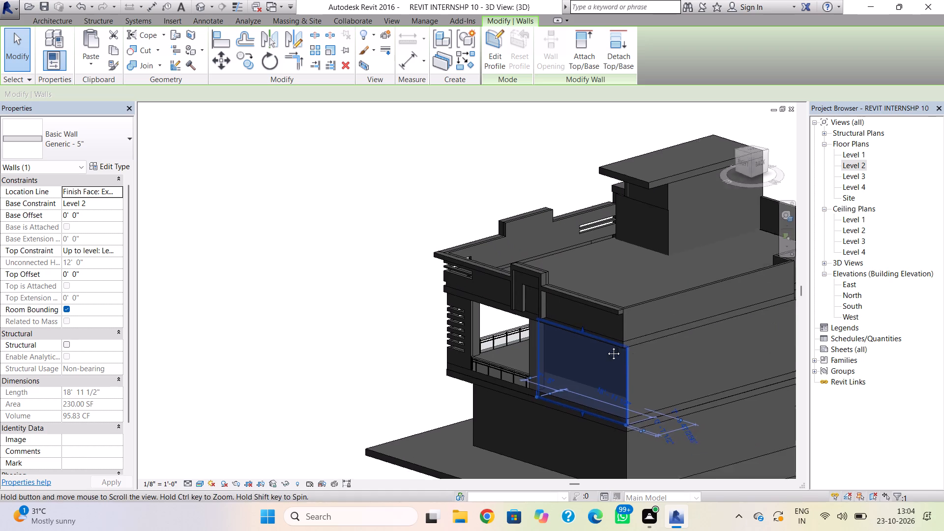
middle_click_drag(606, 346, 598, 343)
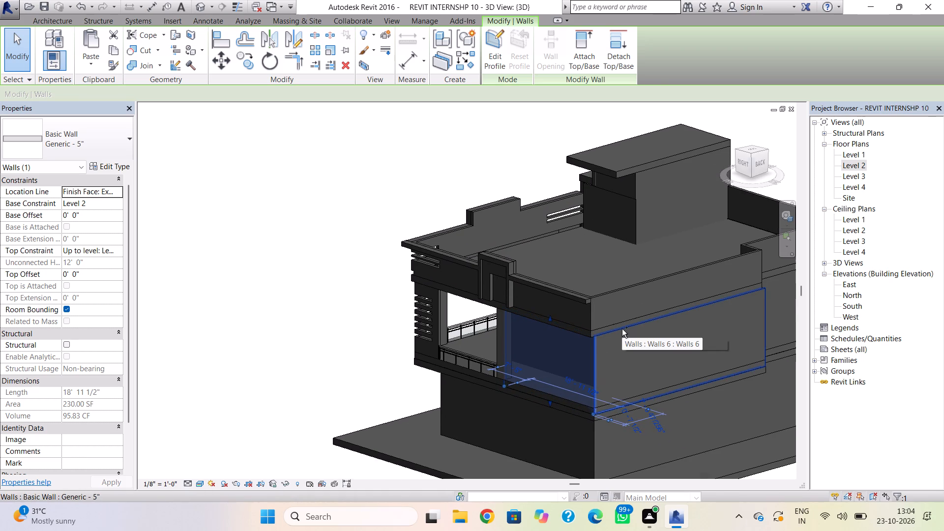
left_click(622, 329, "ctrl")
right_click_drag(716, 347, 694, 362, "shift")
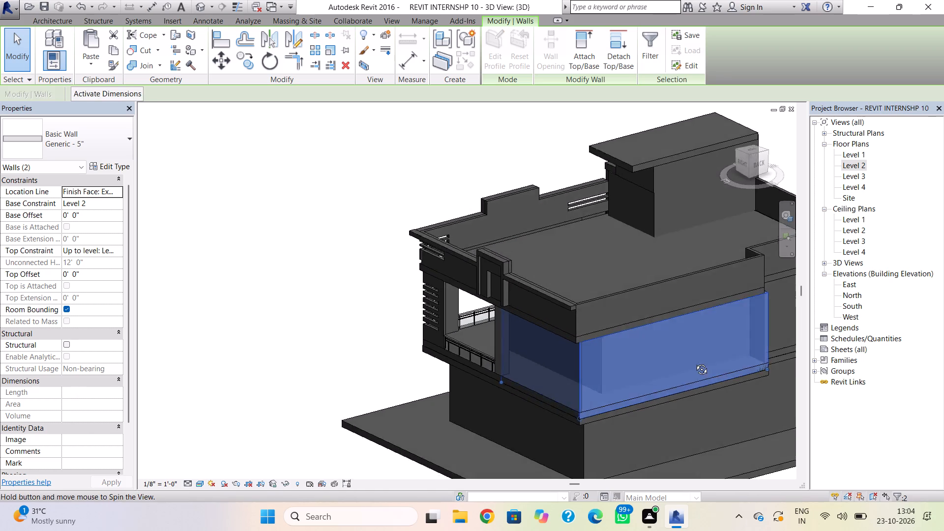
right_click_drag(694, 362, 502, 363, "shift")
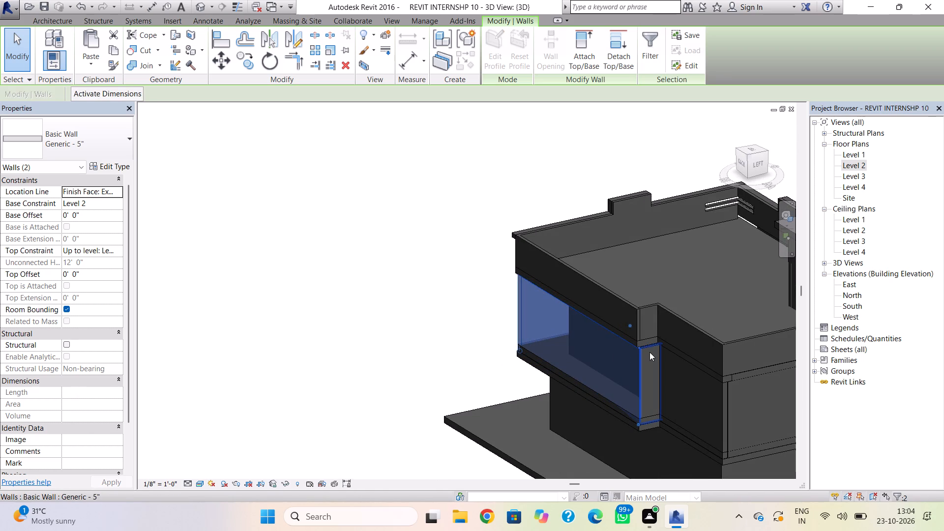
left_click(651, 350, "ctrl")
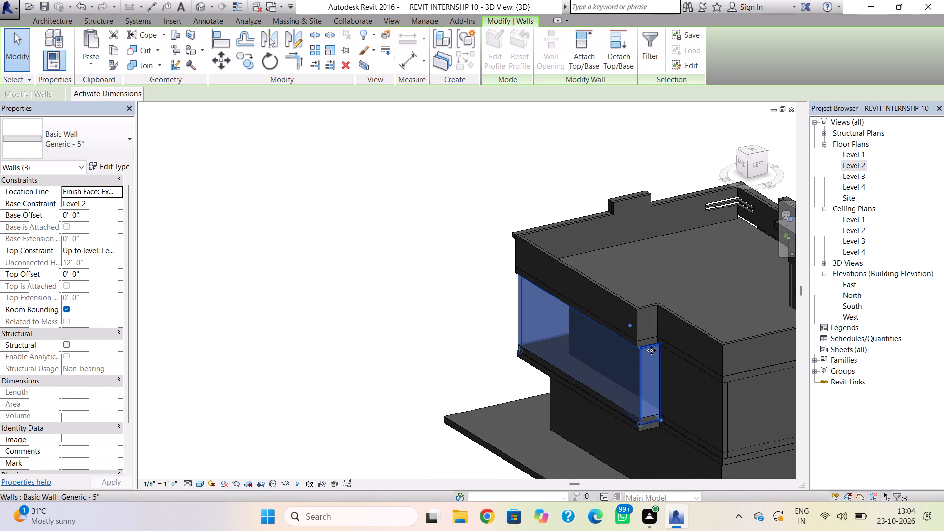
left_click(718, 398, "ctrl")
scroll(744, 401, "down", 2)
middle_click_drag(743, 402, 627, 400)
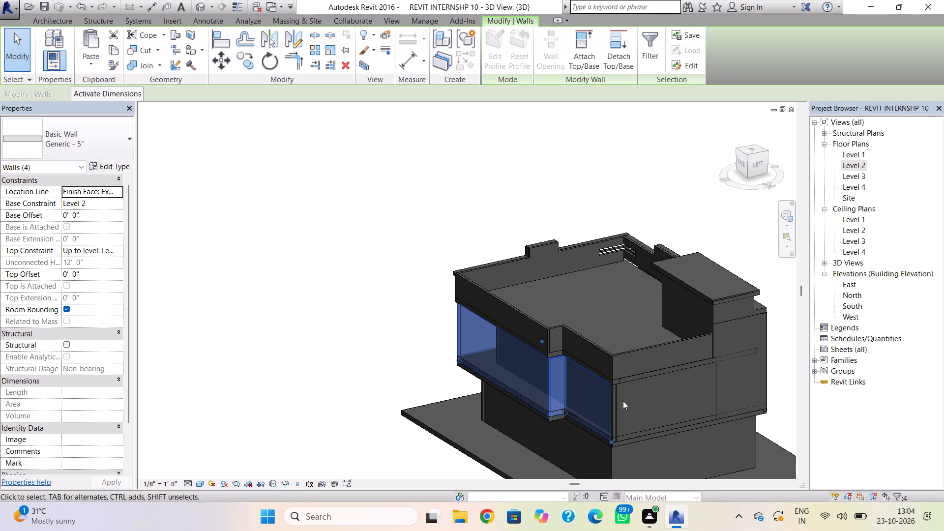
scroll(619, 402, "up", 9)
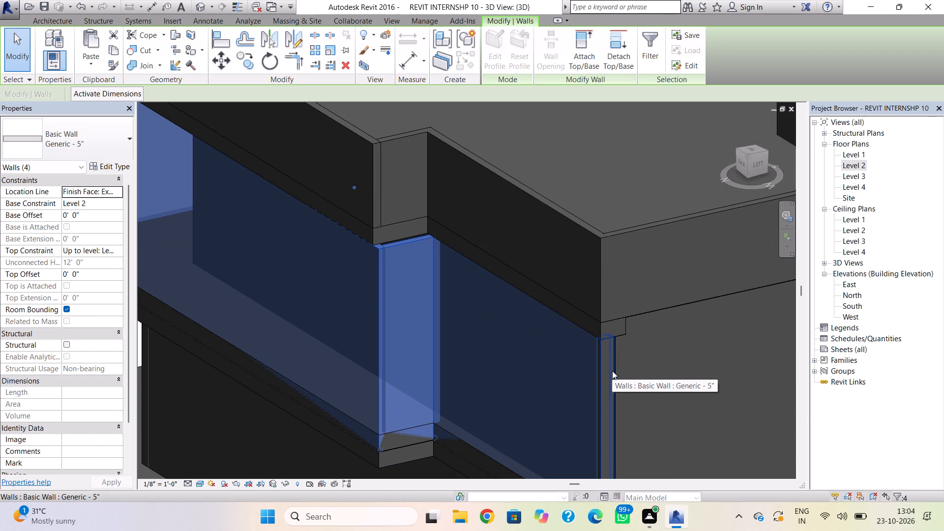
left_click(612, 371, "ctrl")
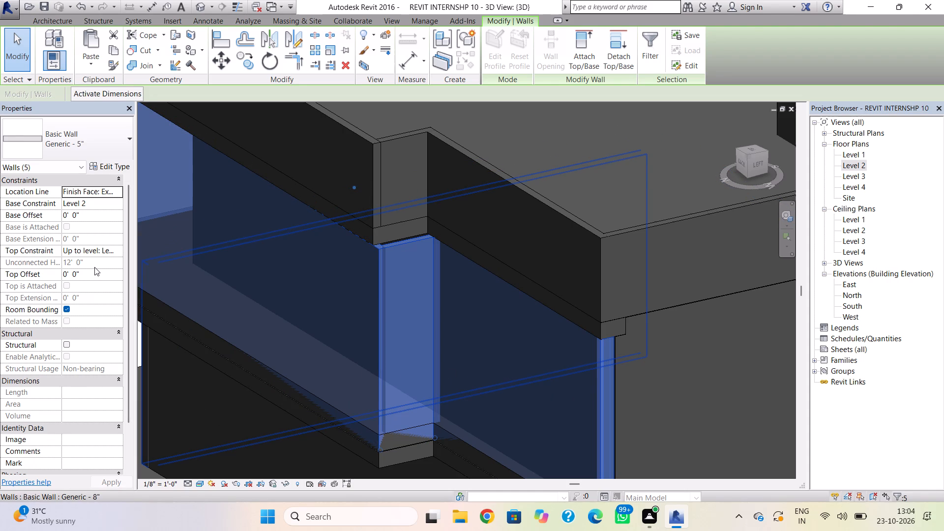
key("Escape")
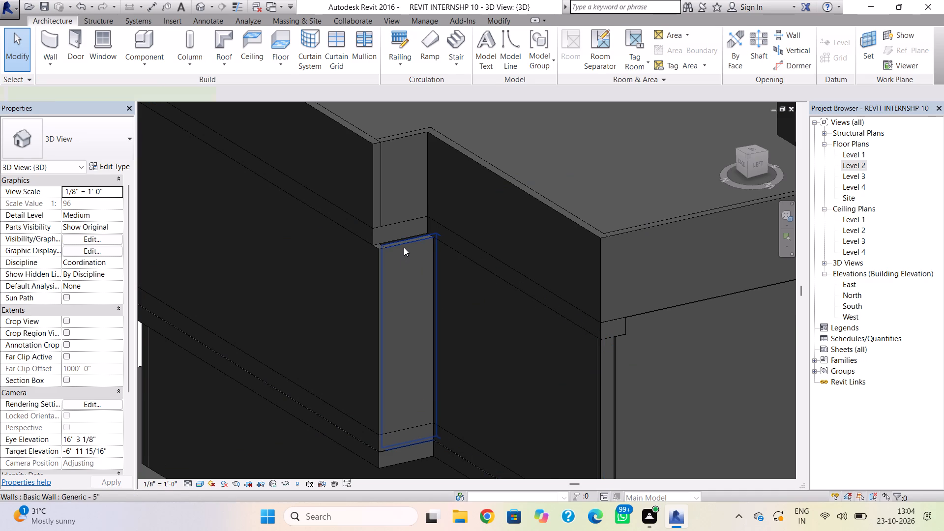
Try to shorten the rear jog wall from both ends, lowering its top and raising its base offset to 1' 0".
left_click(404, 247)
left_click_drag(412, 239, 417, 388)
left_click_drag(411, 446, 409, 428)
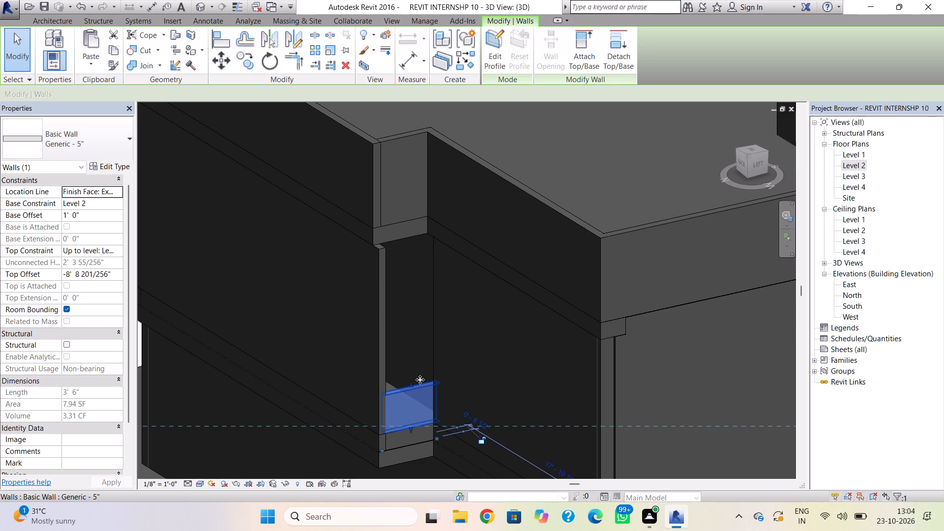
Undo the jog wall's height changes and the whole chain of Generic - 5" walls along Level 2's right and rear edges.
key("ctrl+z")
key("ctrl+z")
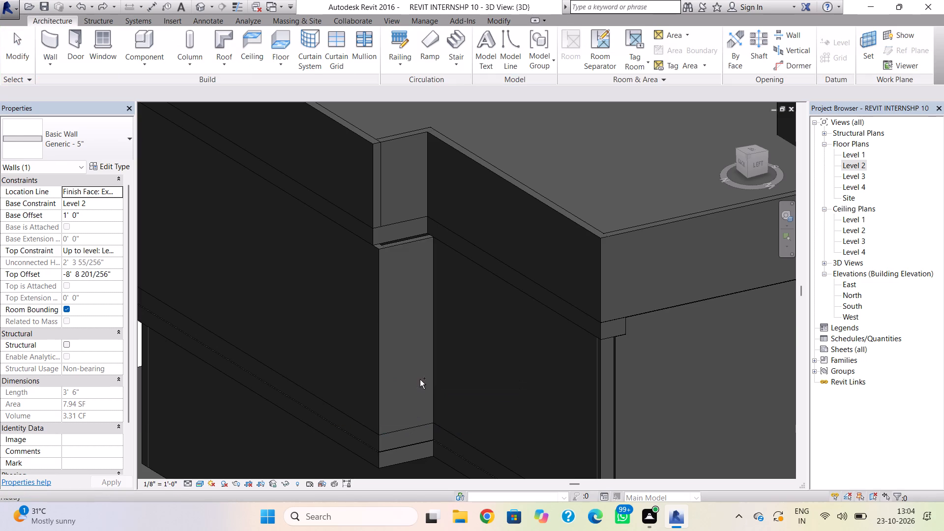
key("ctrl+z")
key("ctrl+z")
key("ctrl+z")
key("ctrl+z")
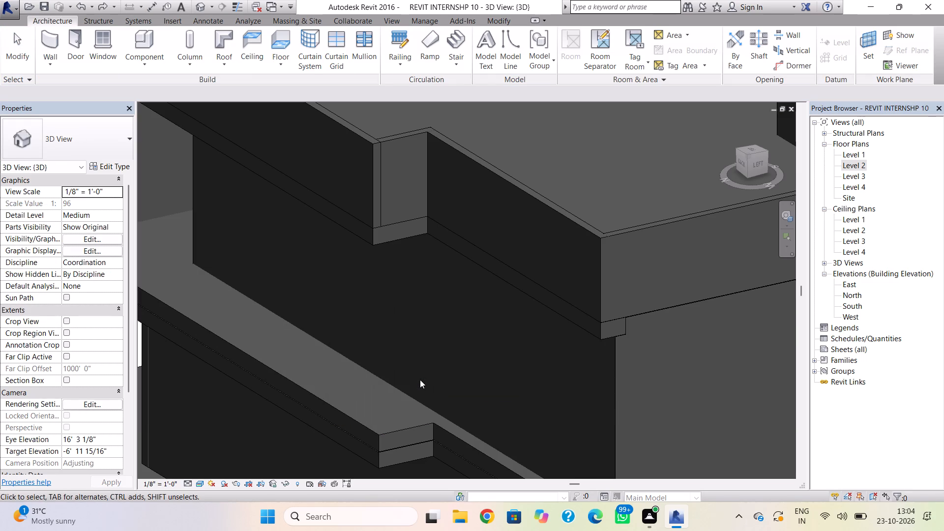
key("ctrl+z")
Reopen the Level 2 floor plan with the whole building in view.
scroll(419, 412, "down", 5)
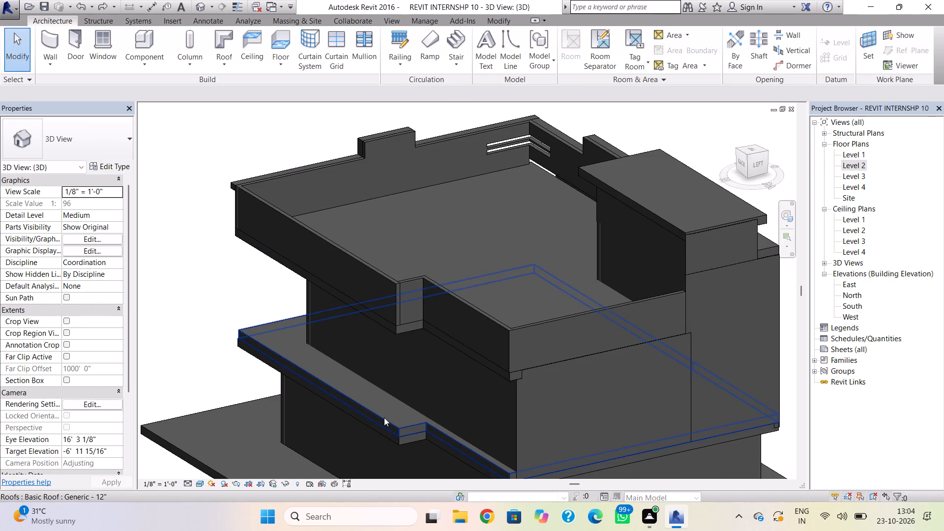
right_click_drag(297, 376, 601, 361, "shift")
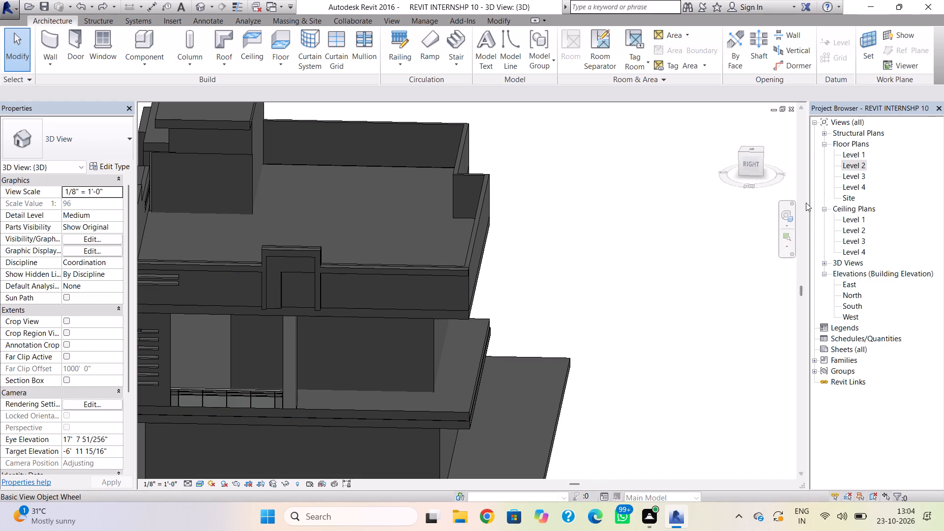
double_click(860, 170)
scroll(603, 292, "down", 3)
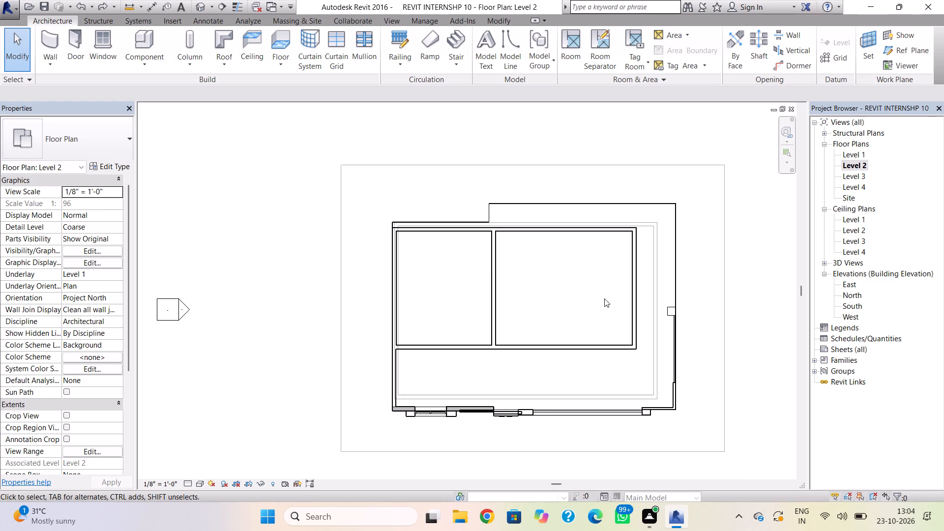
Start a Generic - 5" wall and set the sample height to 5' in its type's structure assembly.
left_click(51, 33)
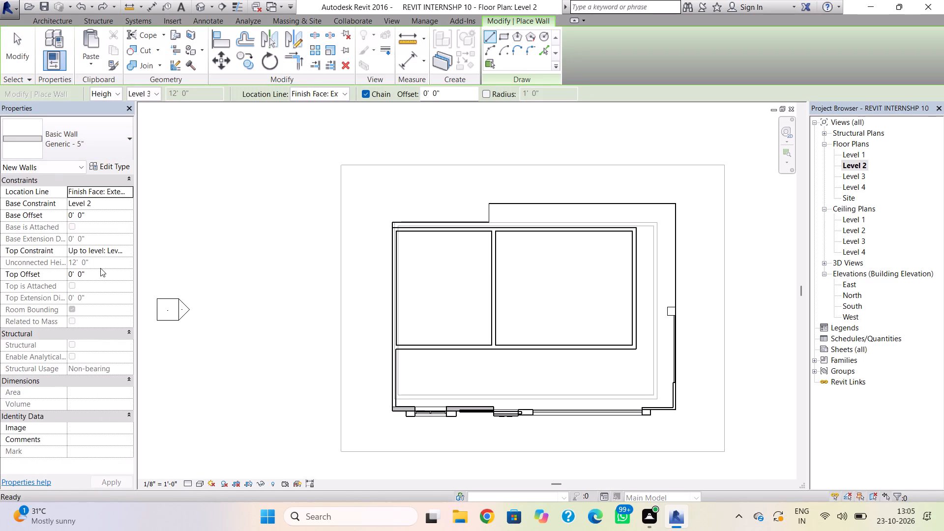
double_click(104, 260)
left_click(105, 170)
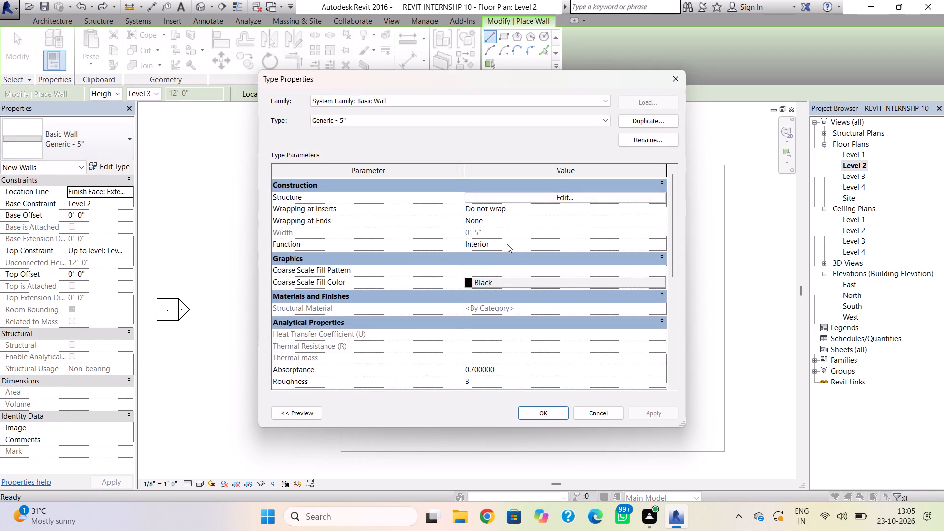
scroll(483, 351, "down", 8)
scroll(483, 351, "up", 4)
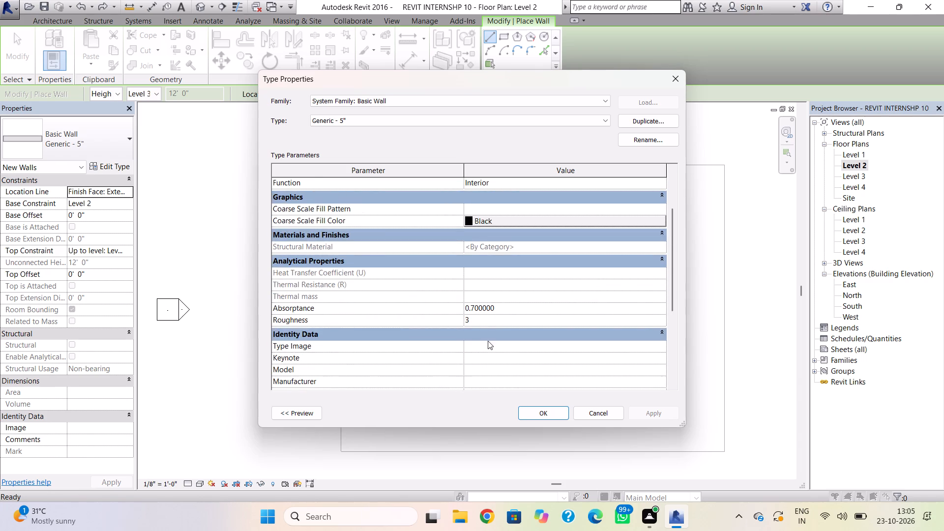
scroll(488, 340, "up", 2)
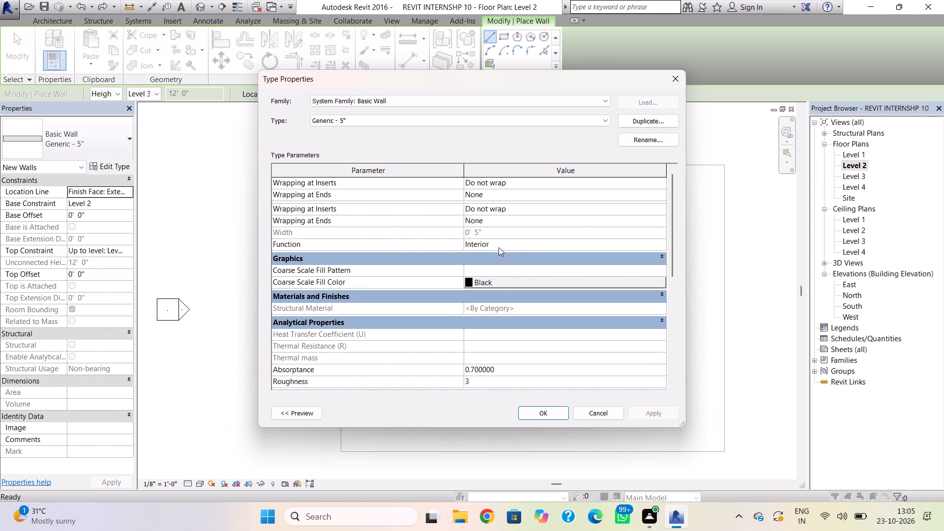
left_click(538, 196)
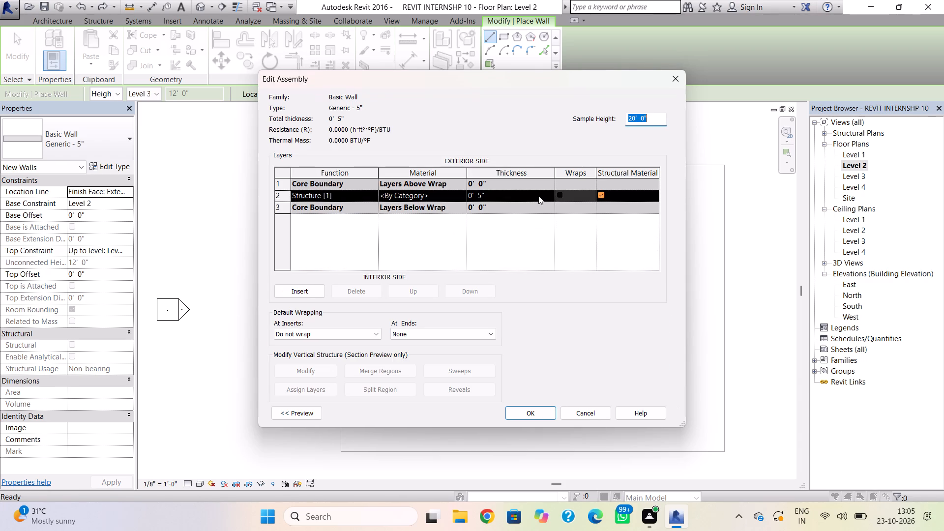
left_click(652, 124)
left_click_drag(652, 124, 614, 138)
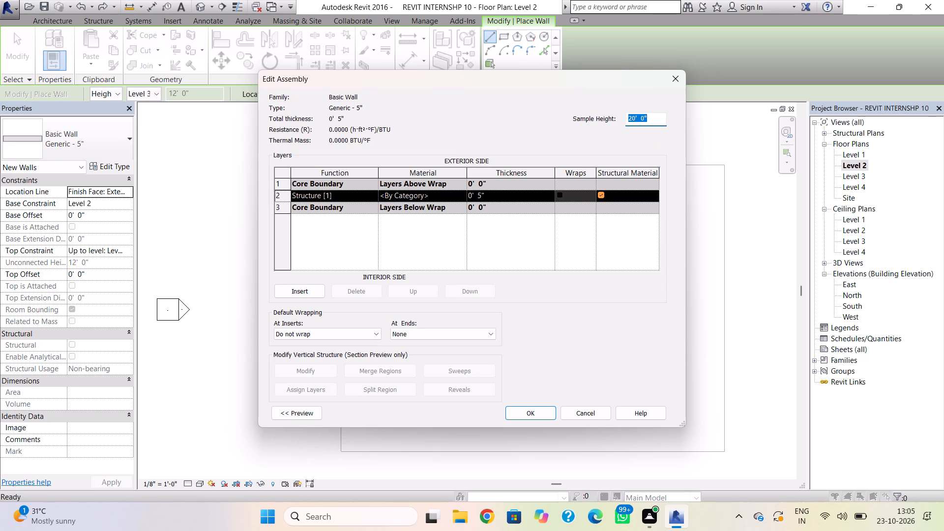
type("5'")
key("Return")
left_click(528, 410)
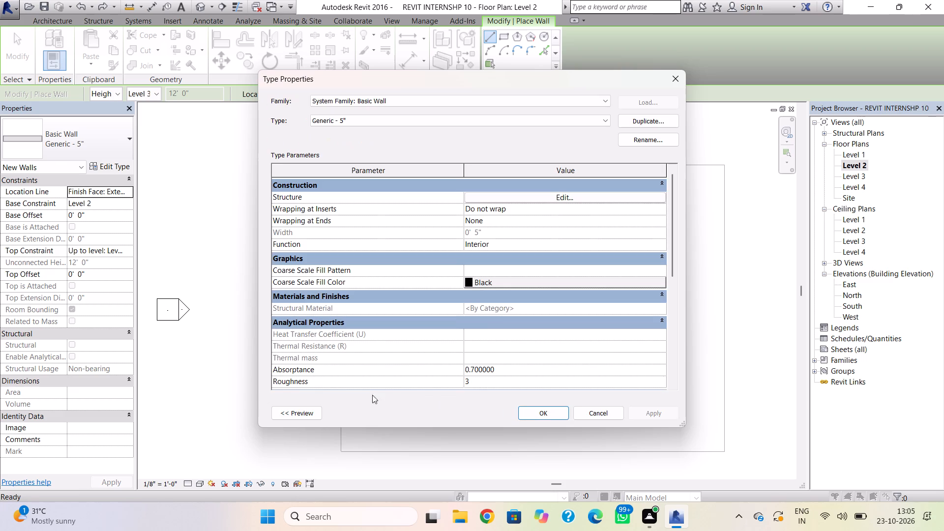
left_click(563, 413)
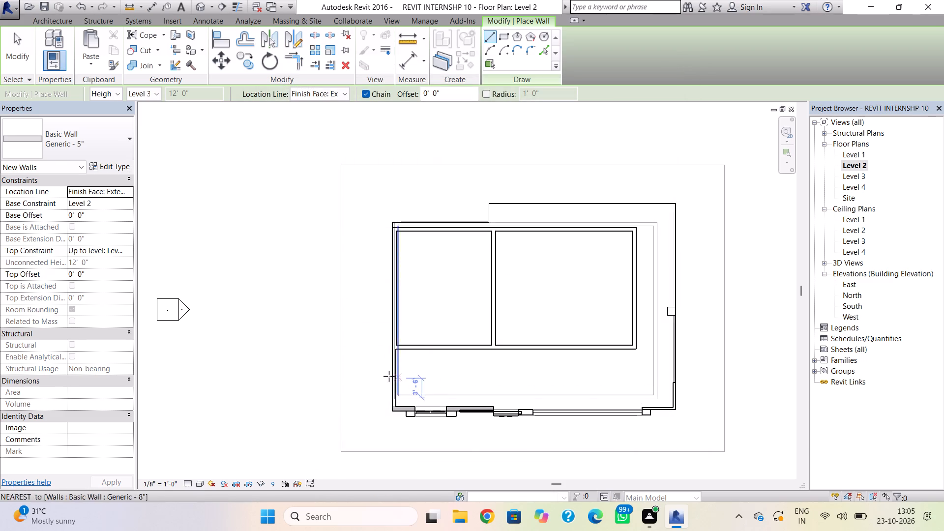
Draw Generic - 5" walls from the right-side column up Level 2's right edge, along the 34' 6" rear edge and down the jog.
scroll(674, 321, "up", 8)
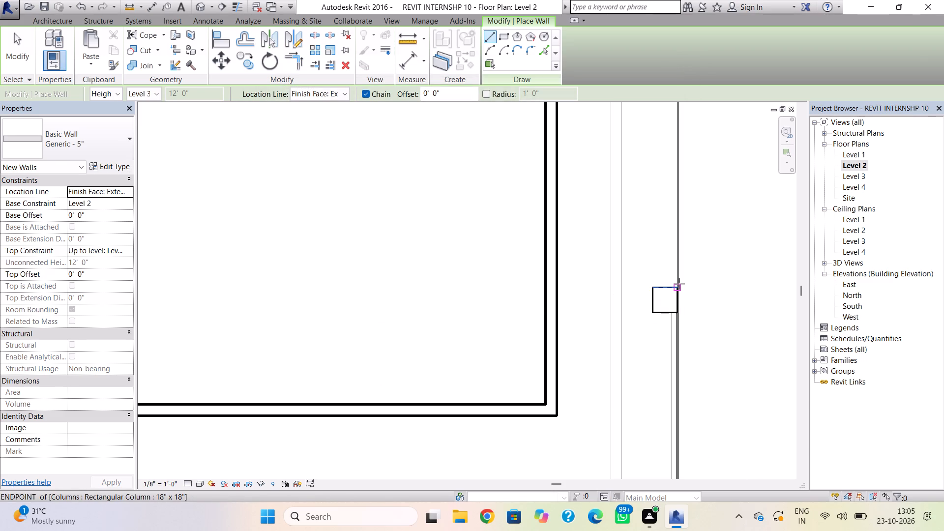
left_click(678, 285)
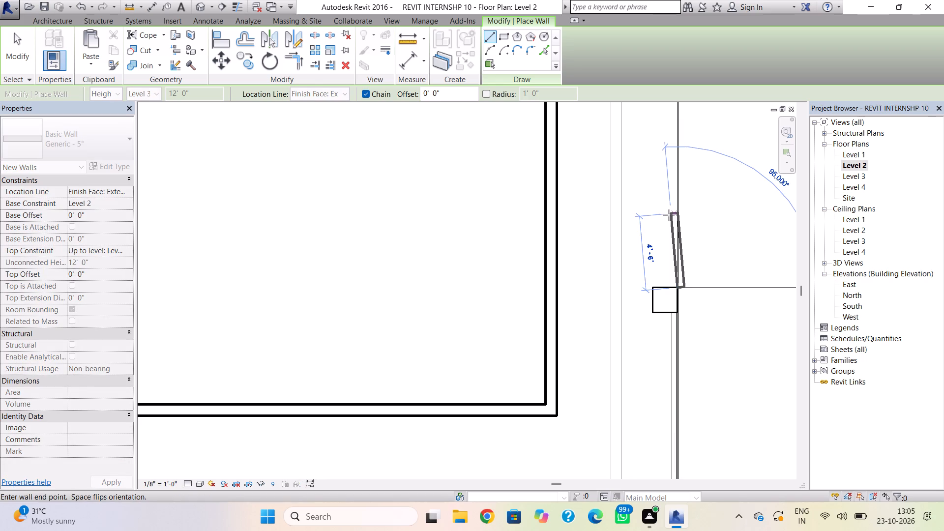
key("space")
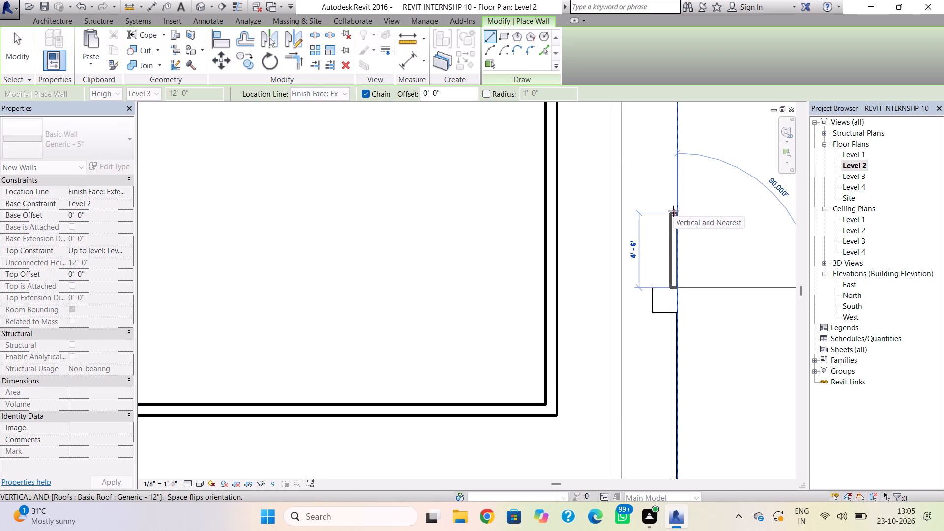
scroll(707, 152, "down", 1)
middle_click_drag(679, 171, 684, 342)
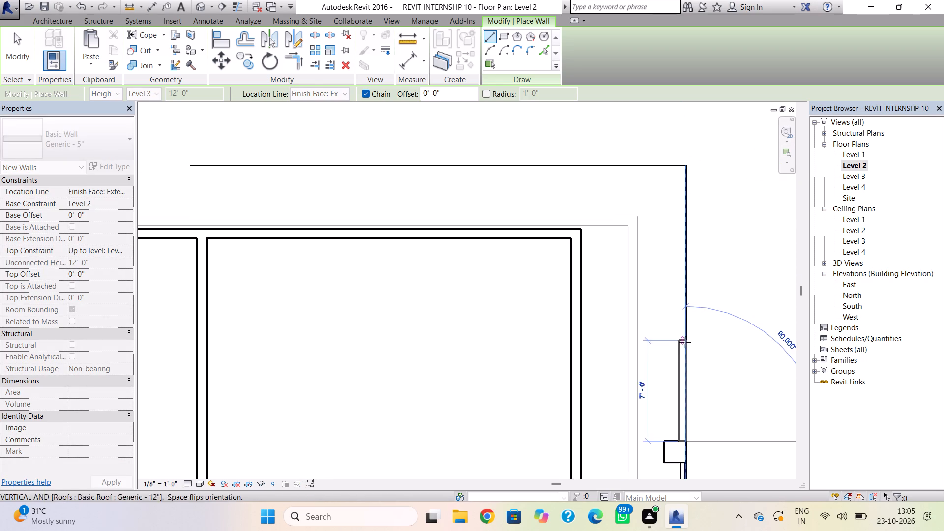
left_click(683, 167)
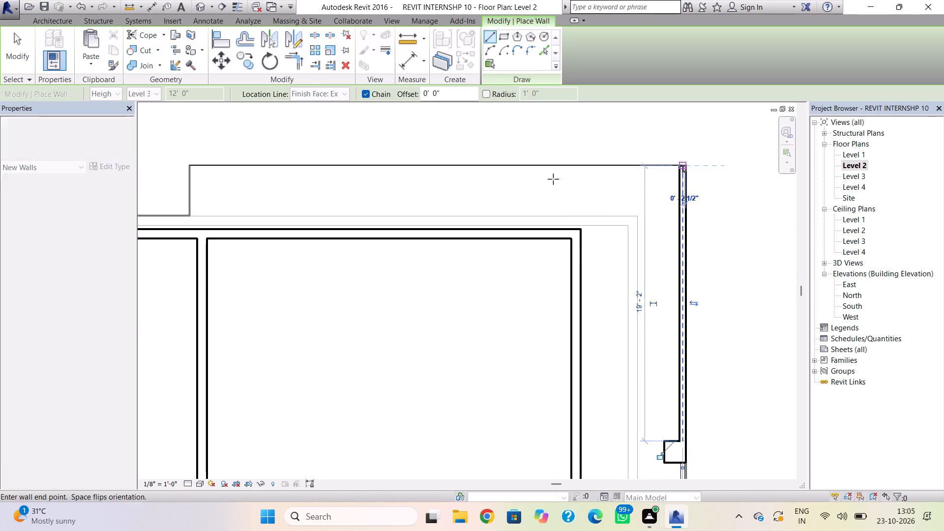
left_click(191, 167)
left_click(194, 213)
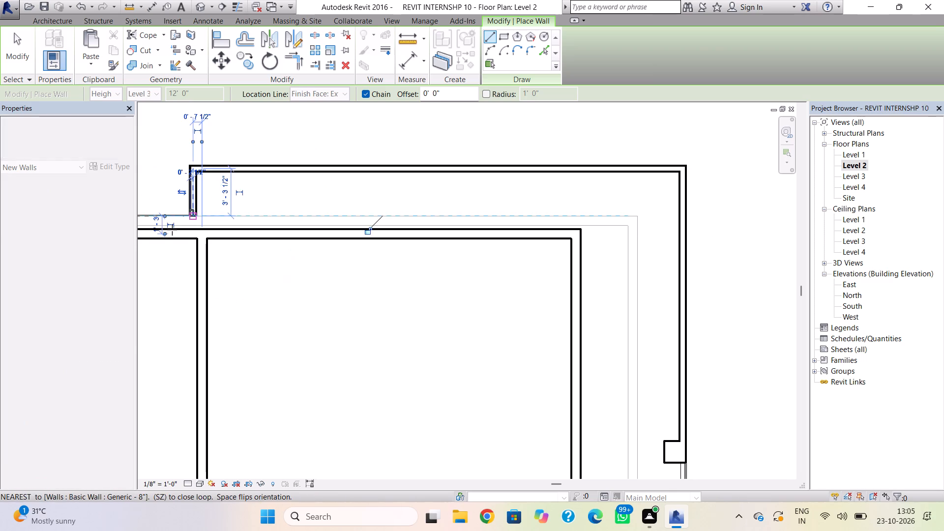
Continue the wall chain along the remaining rear edge to the left corner, add a short return there, and end the chain.
scroll(137, 235, "down", 2)
middle_click_drag(204, 206, 589, 156)
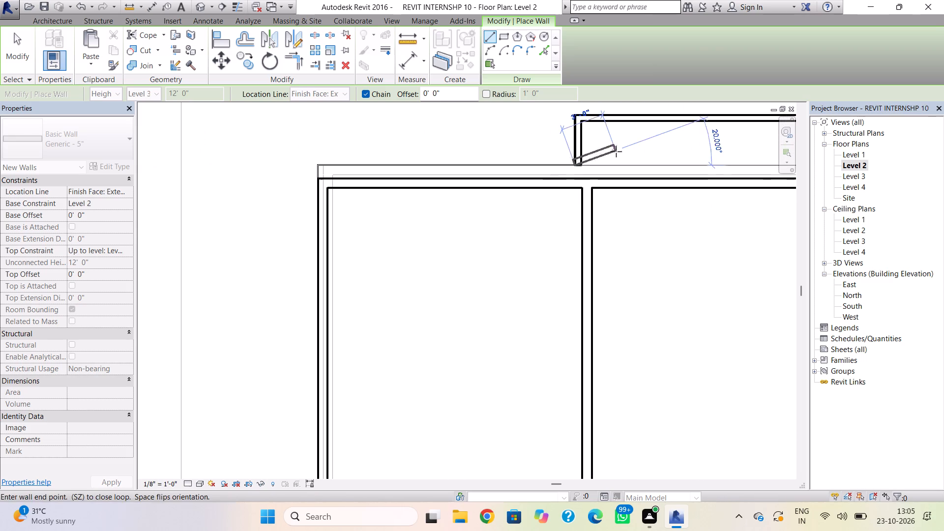
left_click(317, 168)
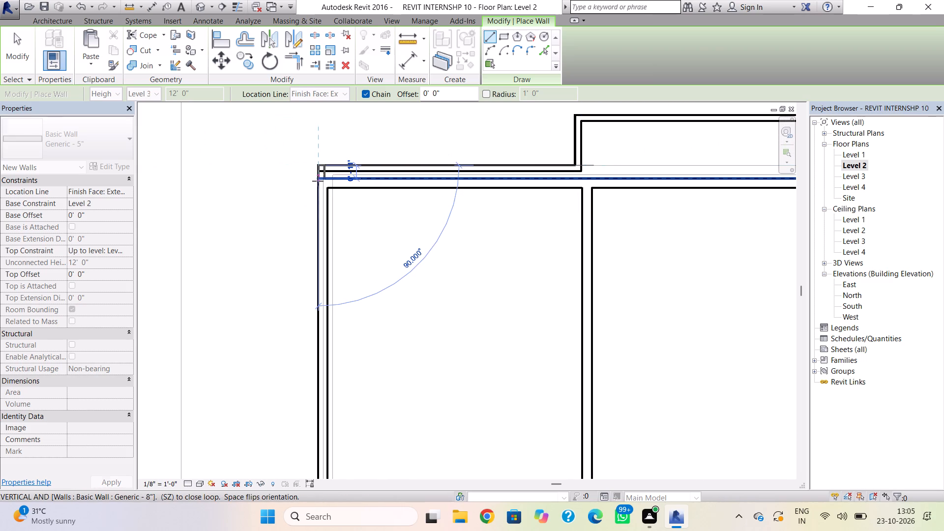
left_click(318, 182)
left_click(266, 180)
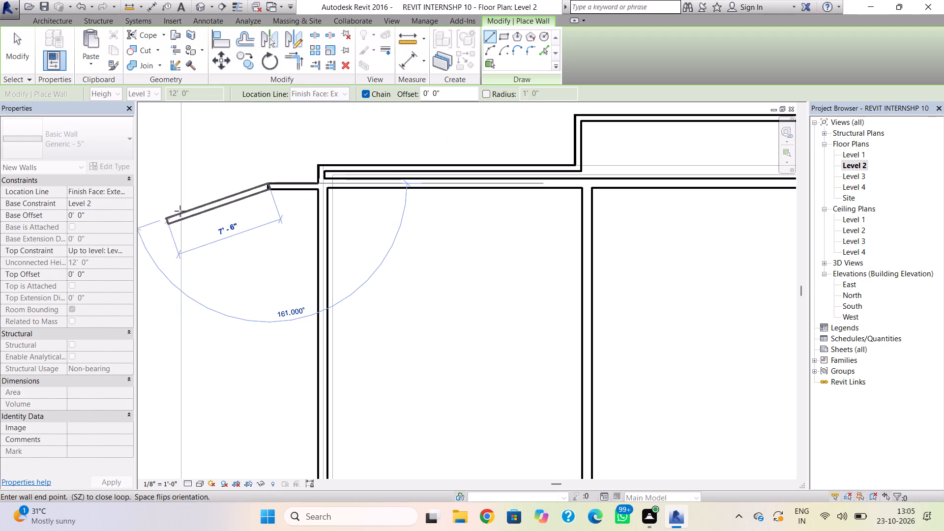
key("ctrl+z")
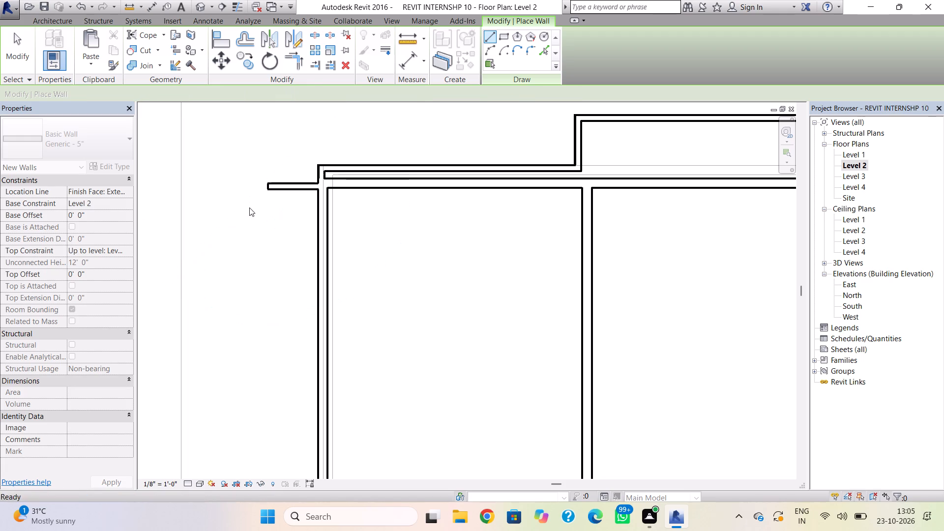
key("ctrl+z")
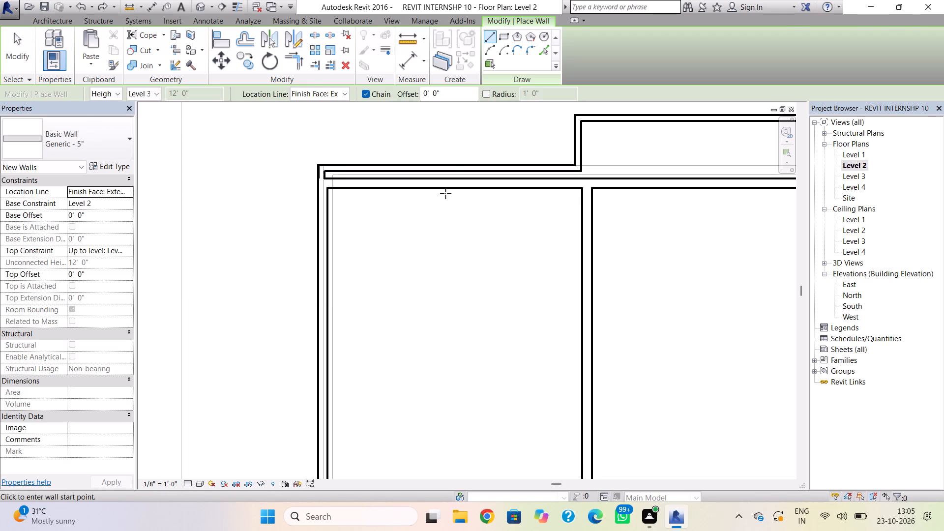
key("Escape")
Open the 3D view of the building.
scroll(467, 218, "down", 3)
left_click(199, 6)
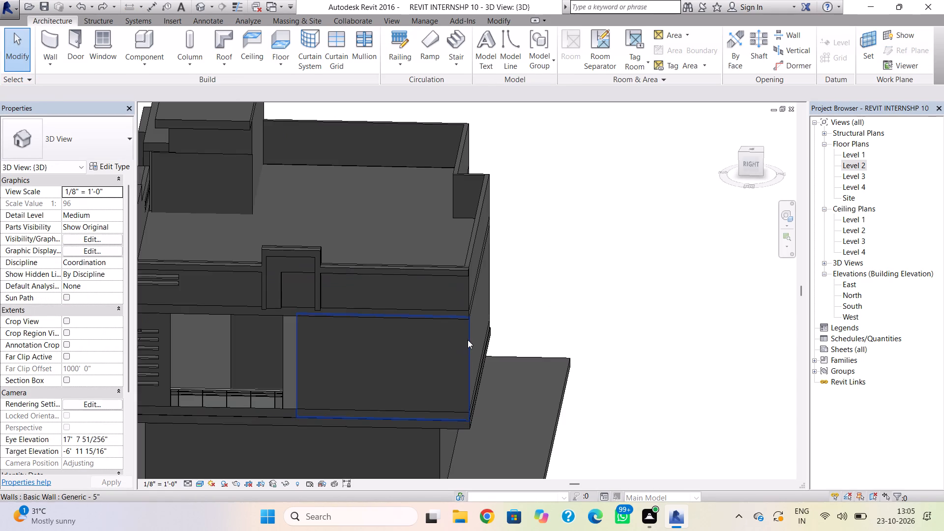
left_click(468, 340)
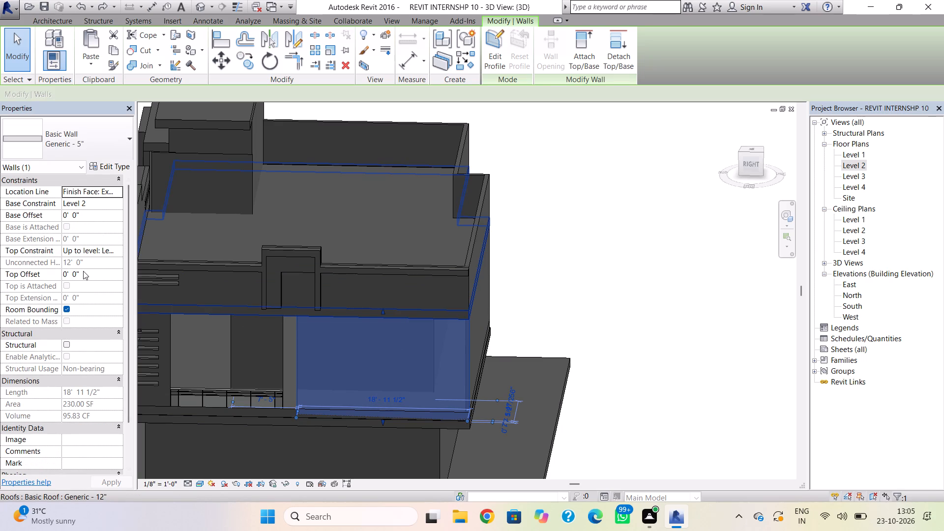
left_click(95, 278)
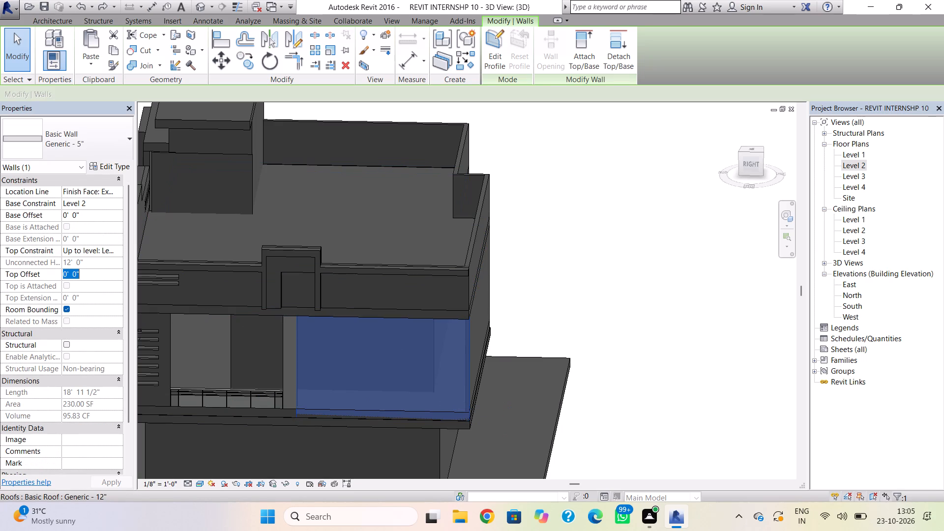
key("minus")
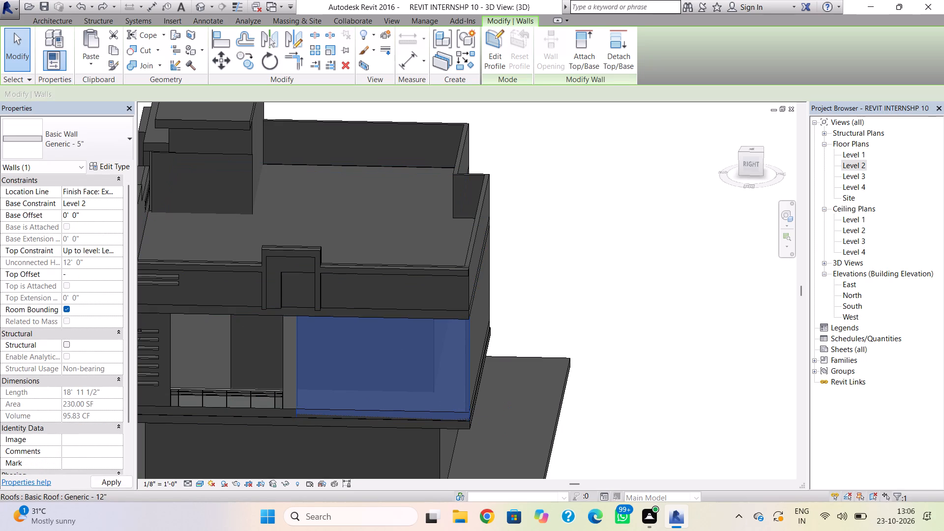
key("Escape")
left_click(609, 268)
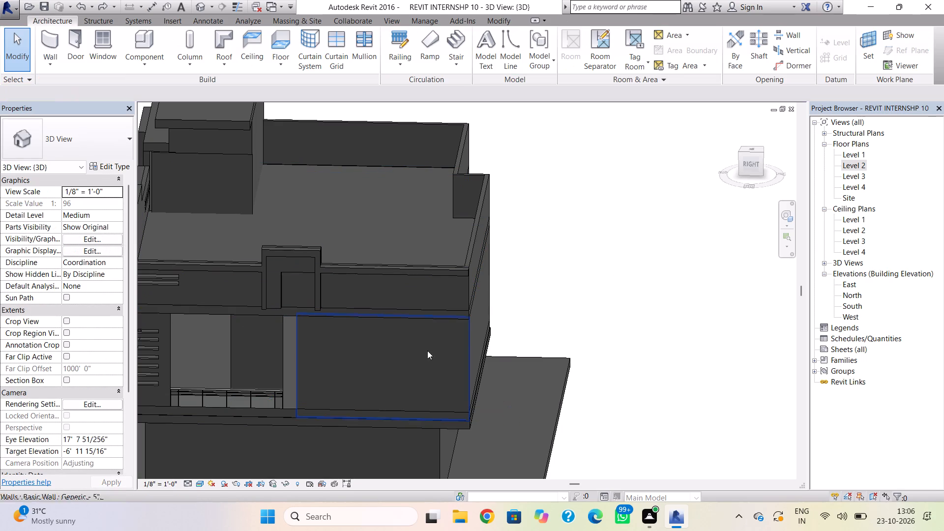
Select all five new Generic - 5" walls together: right side, long rear, jog, remaining rear and the short corner return.
left_click(415, 320)
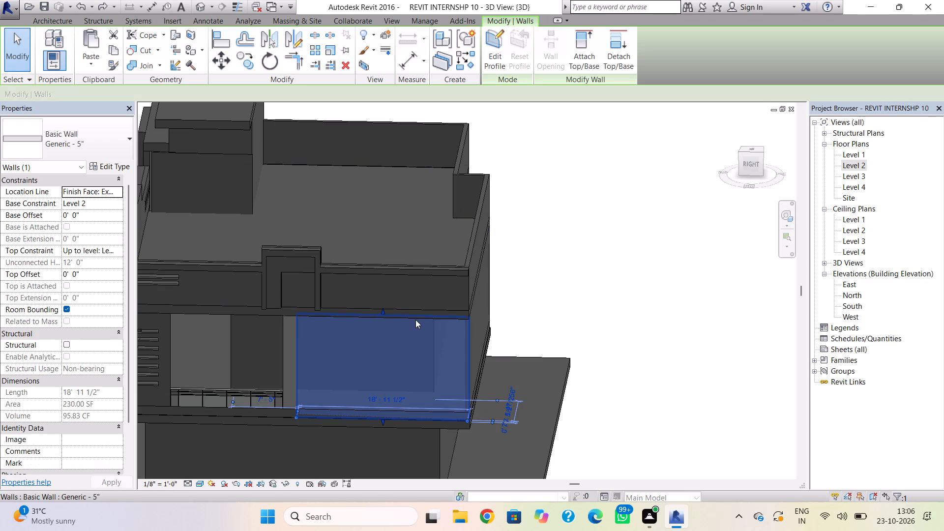
right_click_drag(527, 329, 447, 339, "ctrl")
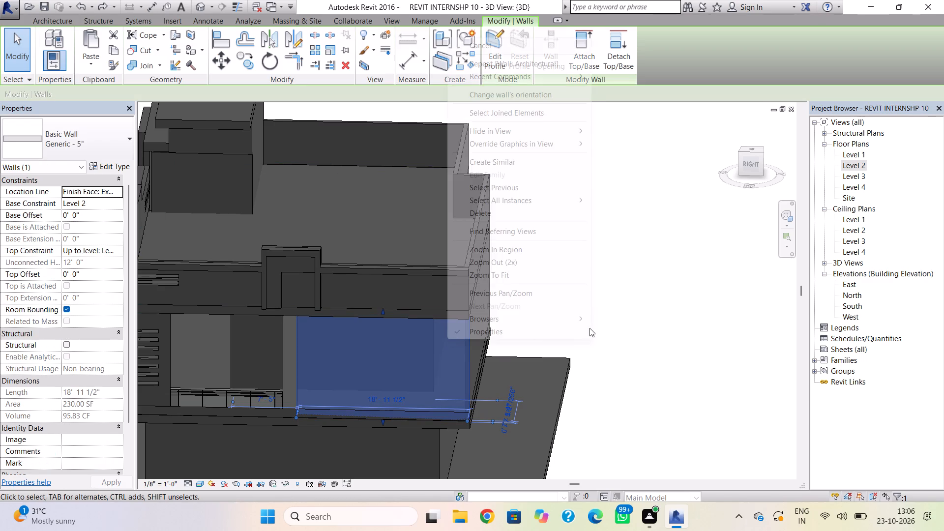
key("Escape")
right_click_drag(670, 317, 669, 317, "ctrl")
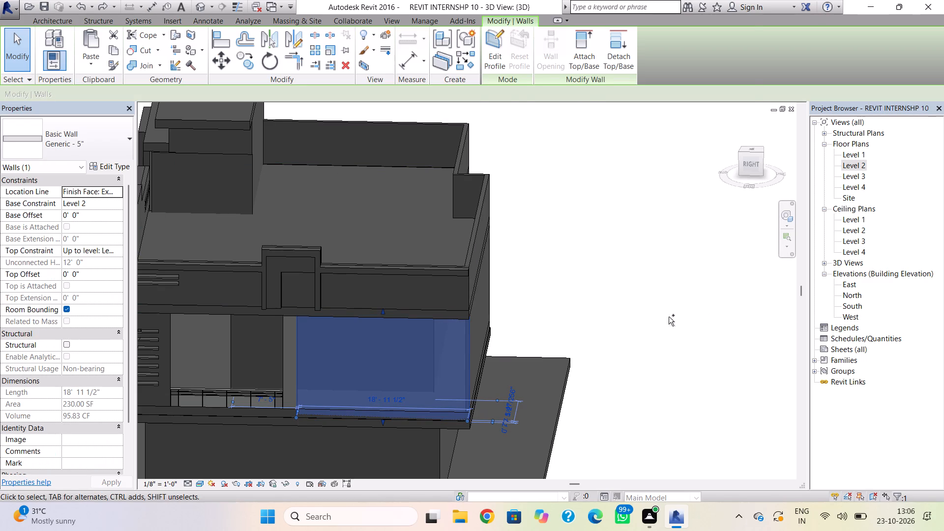
right_click_drag(669, 317, 611, 318, "ctrl")
key("Escape")
right_click_drag(612, 316, 501, 325, "shift")
left_click(501, 325)
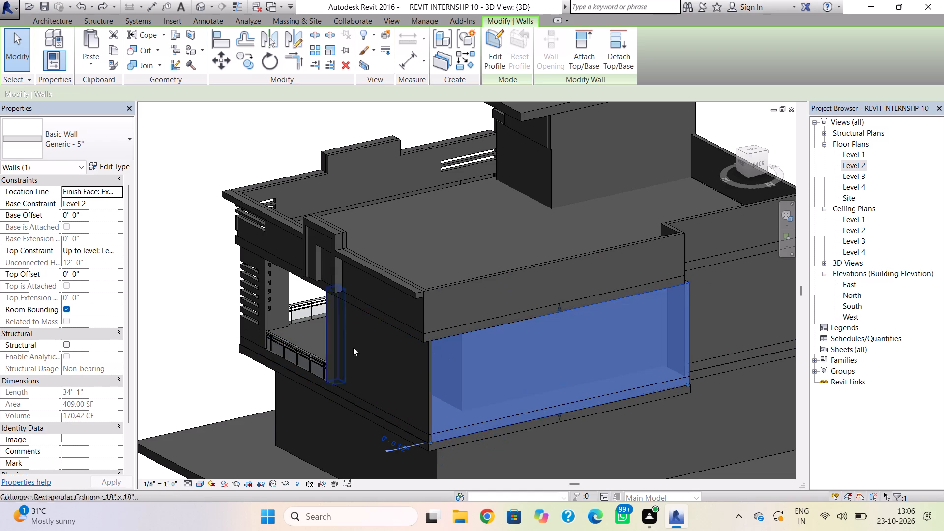
left_click(418, 341, "ctrl")
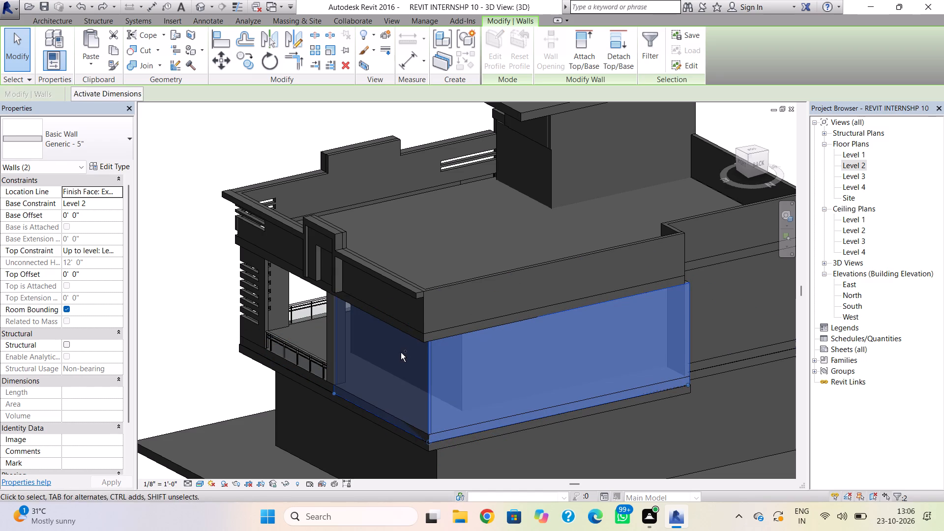
scroll(693, 290, "down", 2)
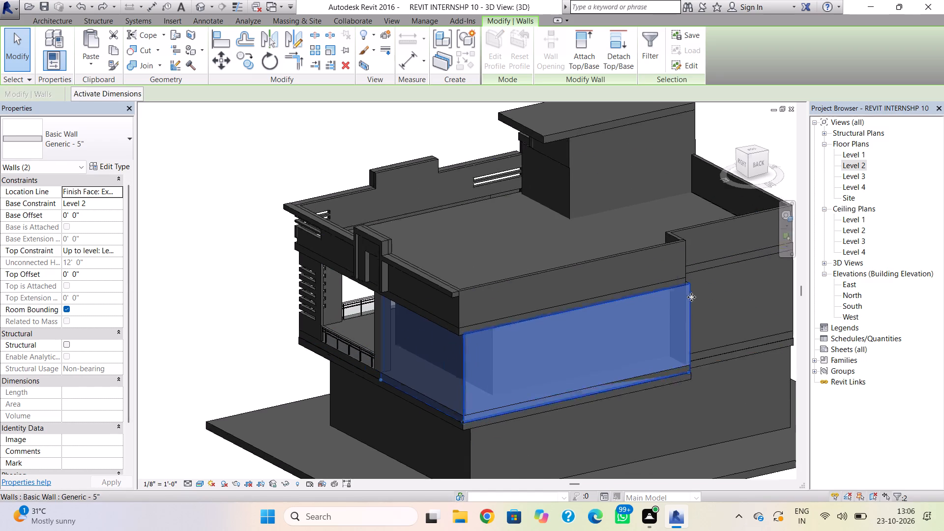
scroll(691, 297, "down", 1)
right_click_drag(713, 304, 701, 307, "ctrl")
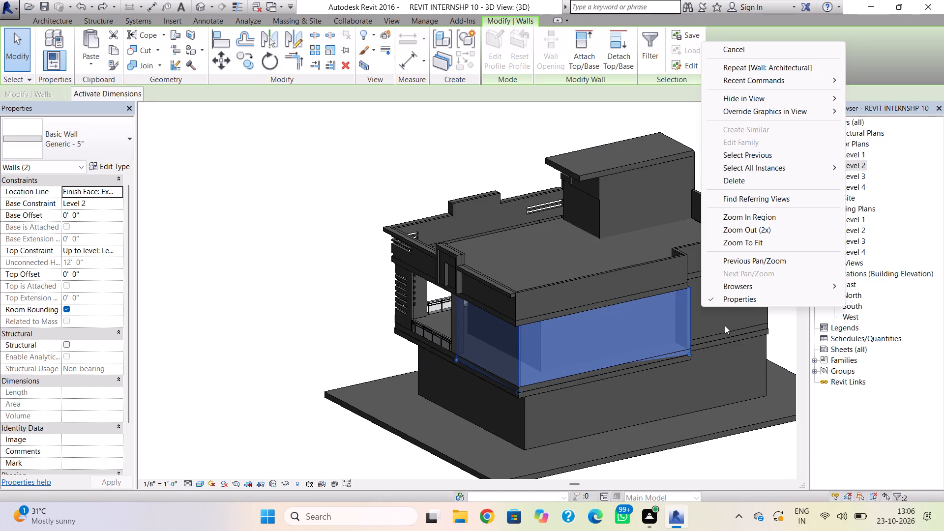
key("Escape")
right_click_drag(722, 326, 641, 341)
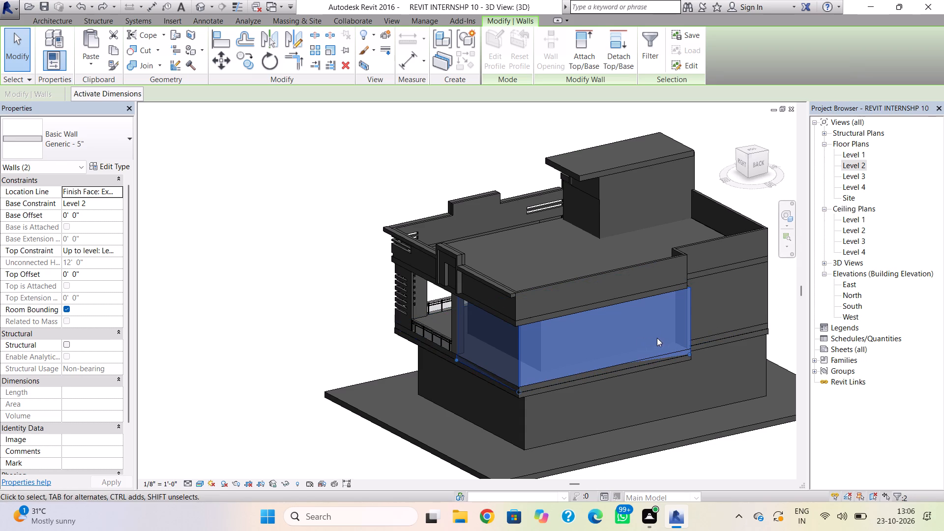
right_click_drag(717, 332, 519, 334, "shift")
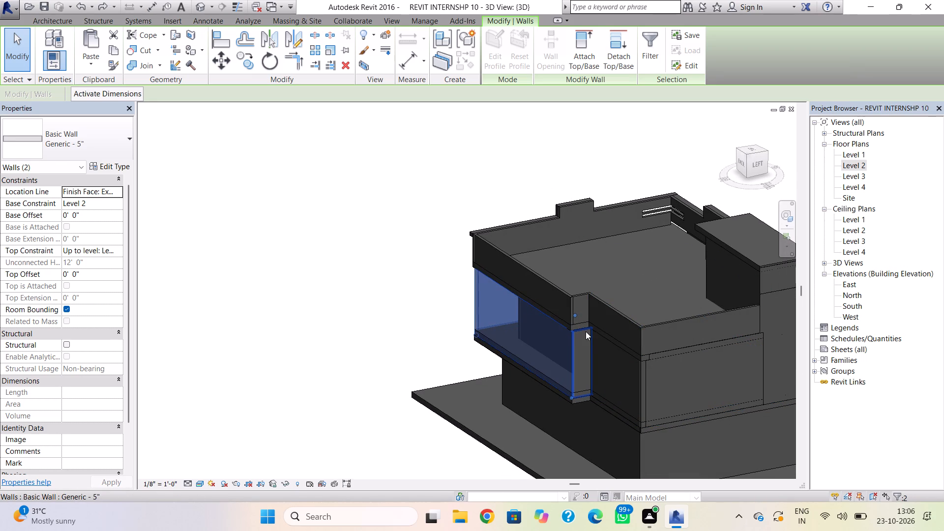
left_click(586, 331, "ctrl")
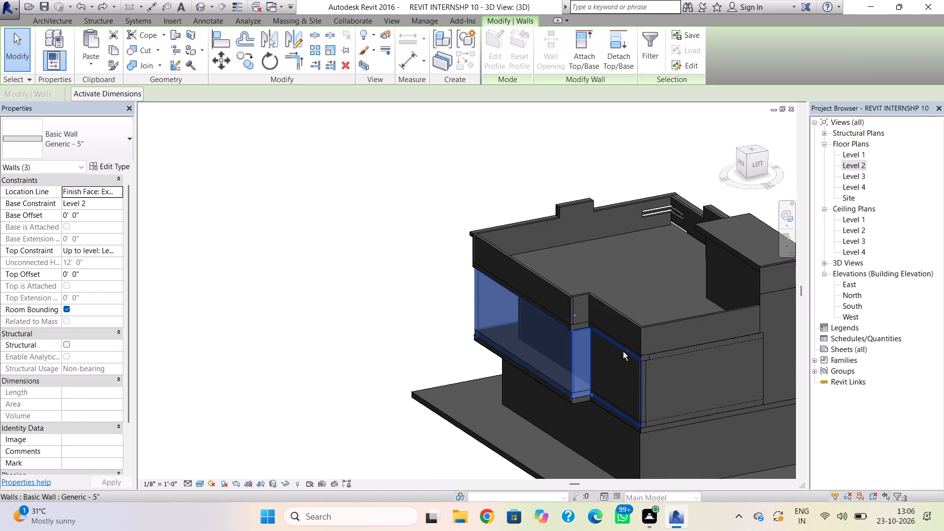
left_click(623, 352, "ctrl")
scroll(652, 367, "up", 9)
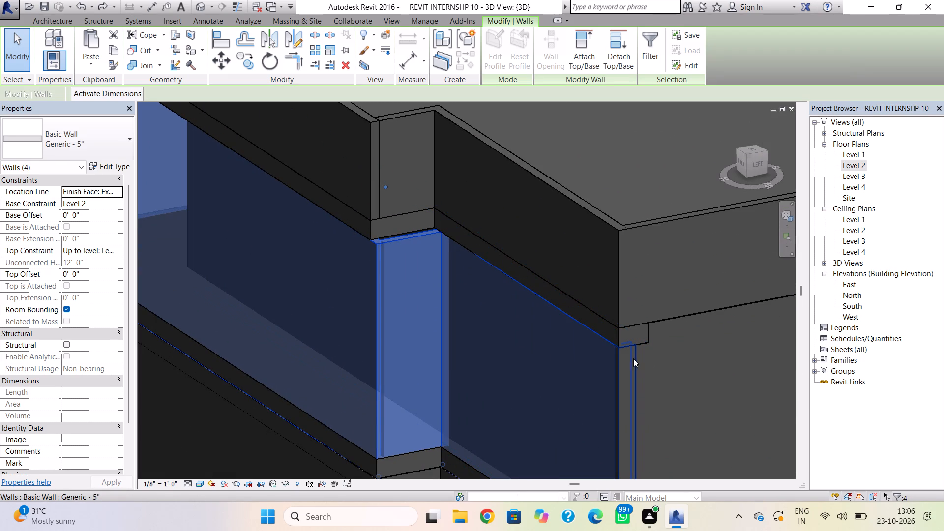
left_click(631, 354, "ctrl")
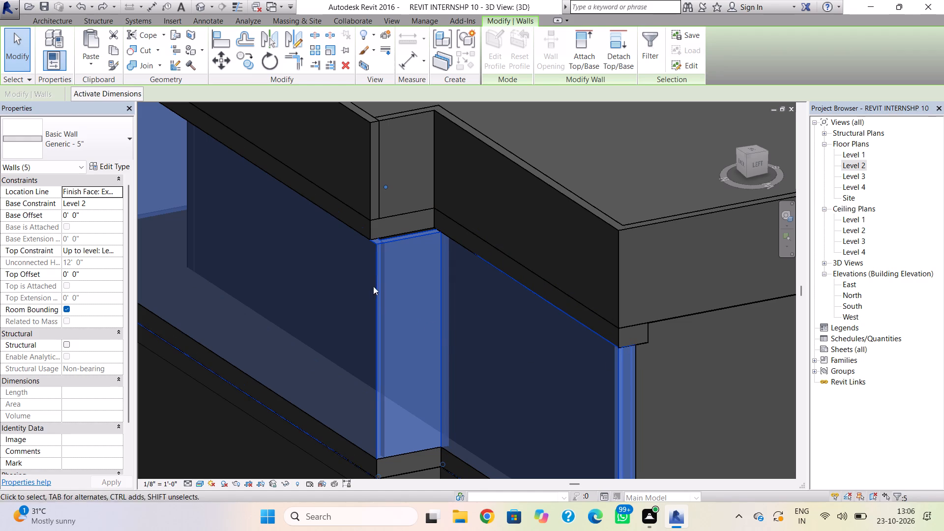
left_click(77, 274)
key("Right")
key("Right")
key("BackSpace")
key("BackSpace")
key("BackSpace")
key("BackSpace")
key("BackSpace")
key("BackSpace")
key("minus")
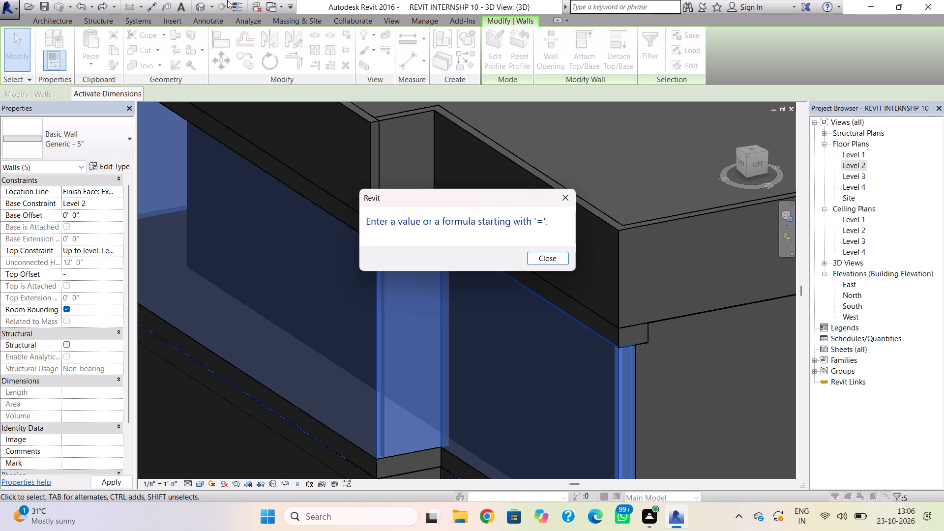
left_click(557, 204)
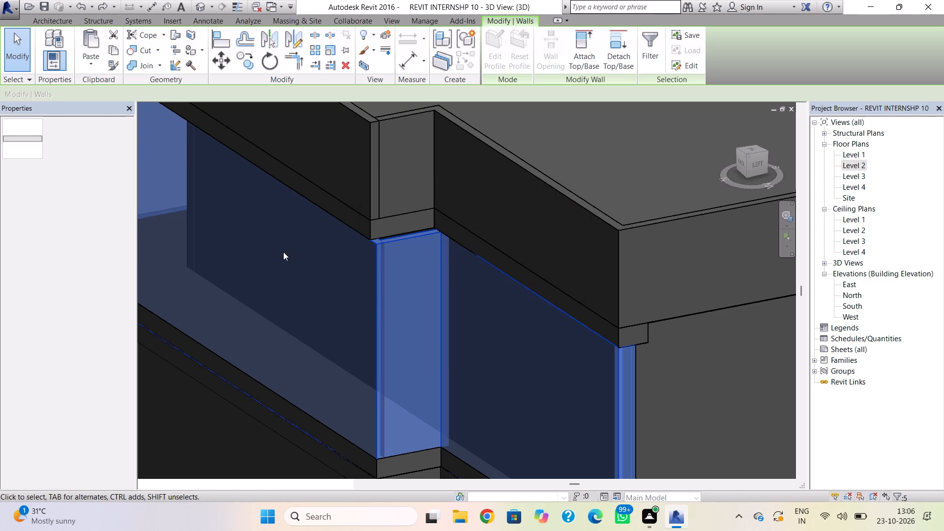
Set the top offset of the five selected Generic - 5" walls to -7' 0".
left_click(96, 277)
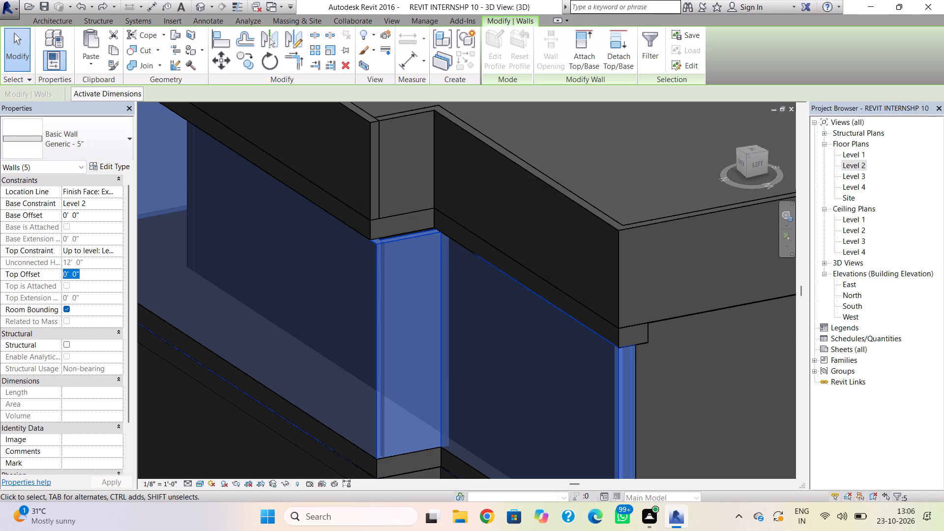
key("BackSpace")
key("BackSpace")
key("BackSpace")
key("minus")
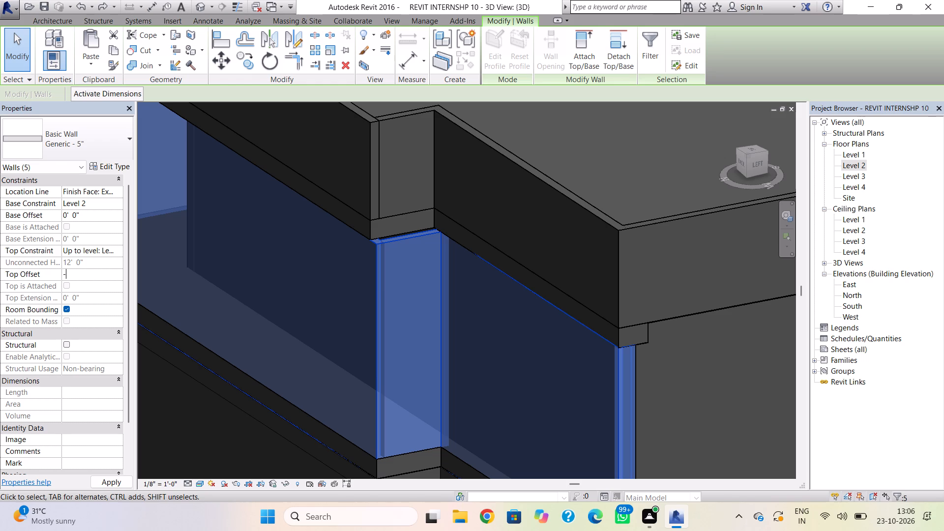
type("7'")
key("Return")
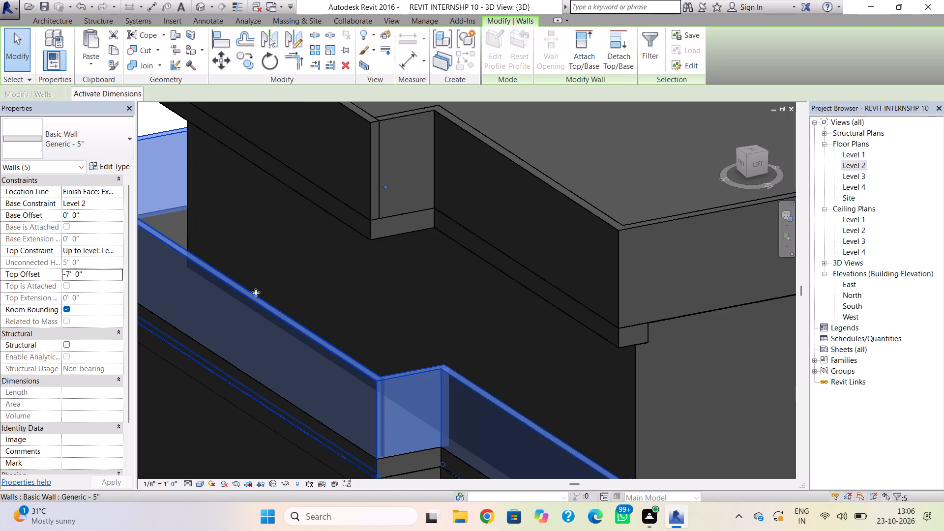
Set the top offset of the five selected Level 2 walls to -8' 0" and clear the selection.
scroll(211, 326, "down", 4)
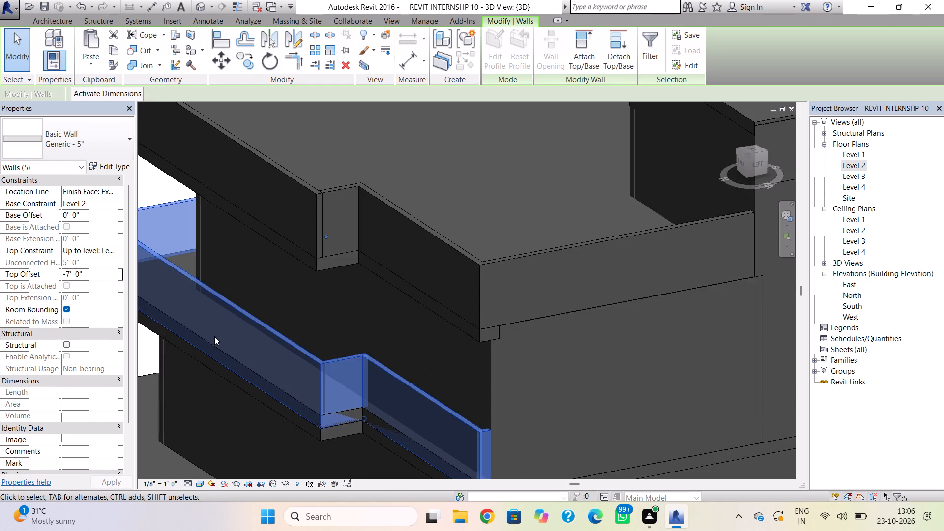
scroll(219, 354, "down", 1)
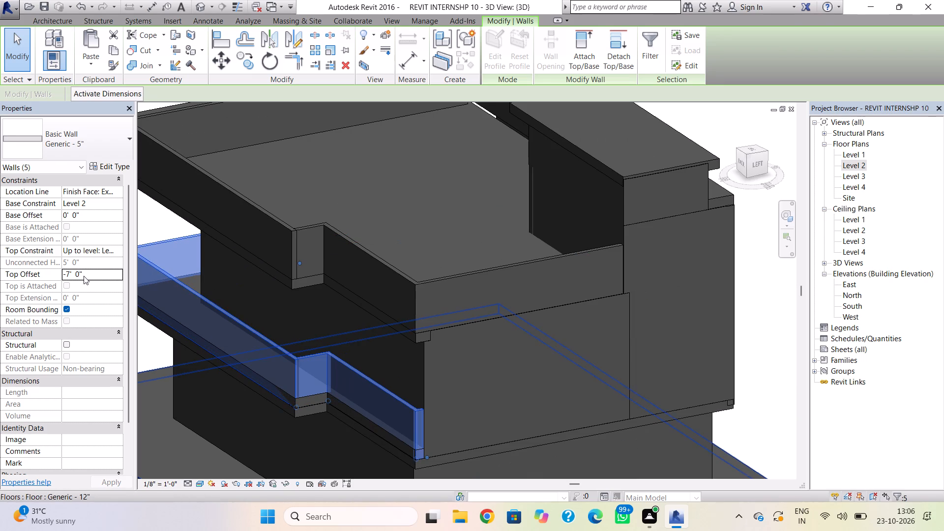
left_click(84, 276)
key("BackSpace")
key("BackSpace")
key("BackSpace")
key("BackSpace")
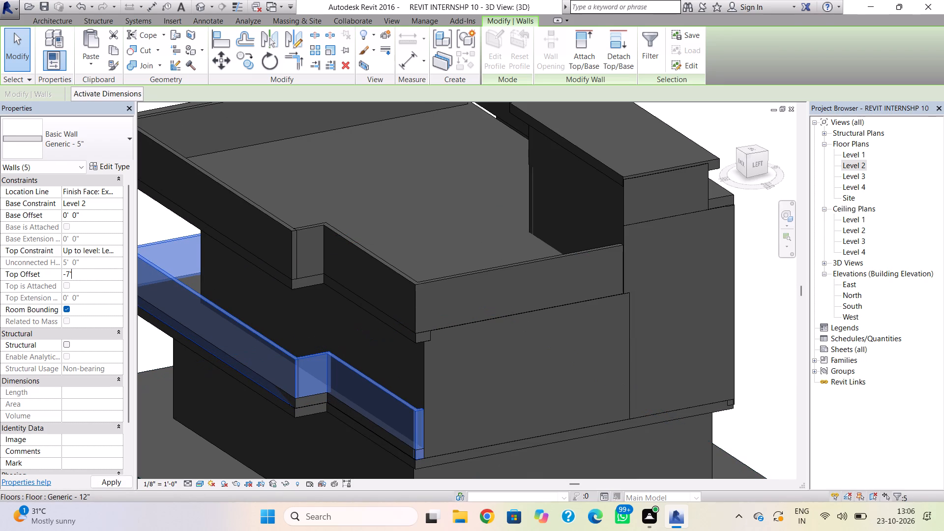
key("BackSpace")
key("BackSpace")
type("8'")
key("Return")
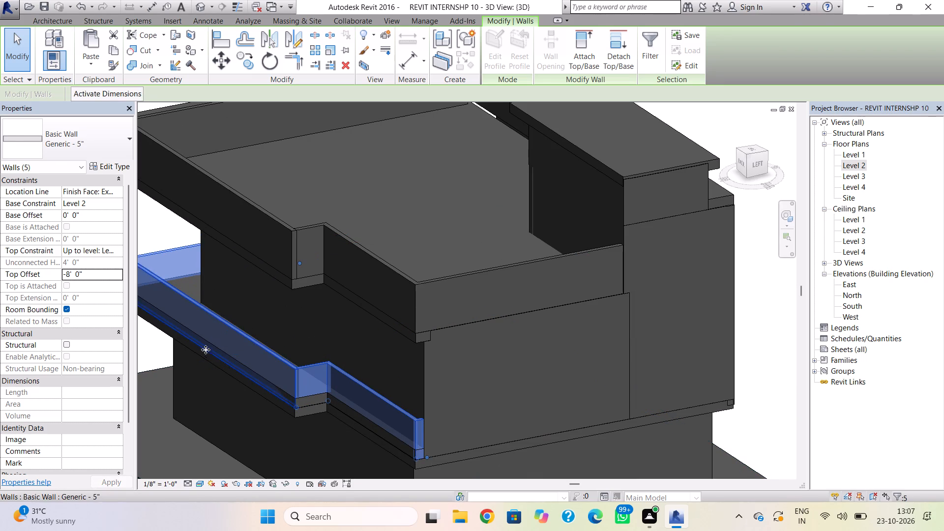
left_click(371, 322)
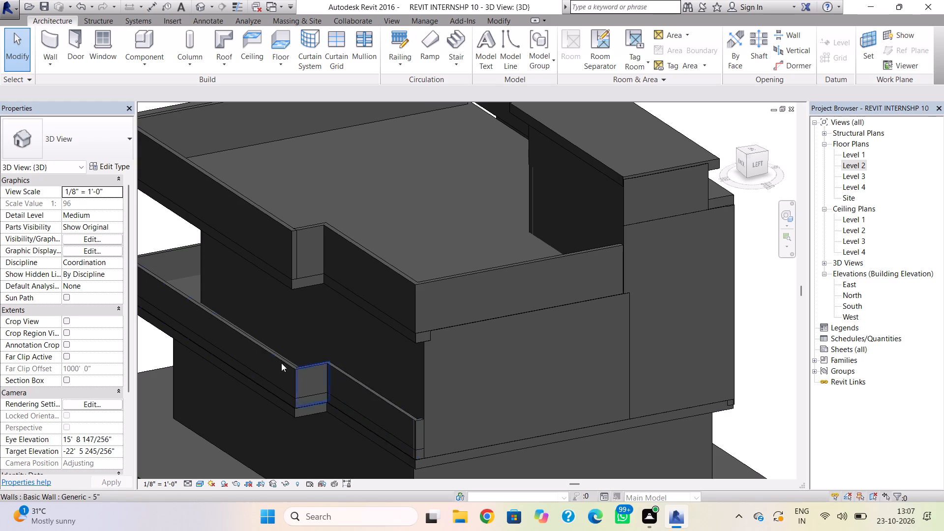
Examine the roof-level and Level 2 parapet walls around the jog from the left and right sides of the building.
scroll(182, 336, "down", 1)
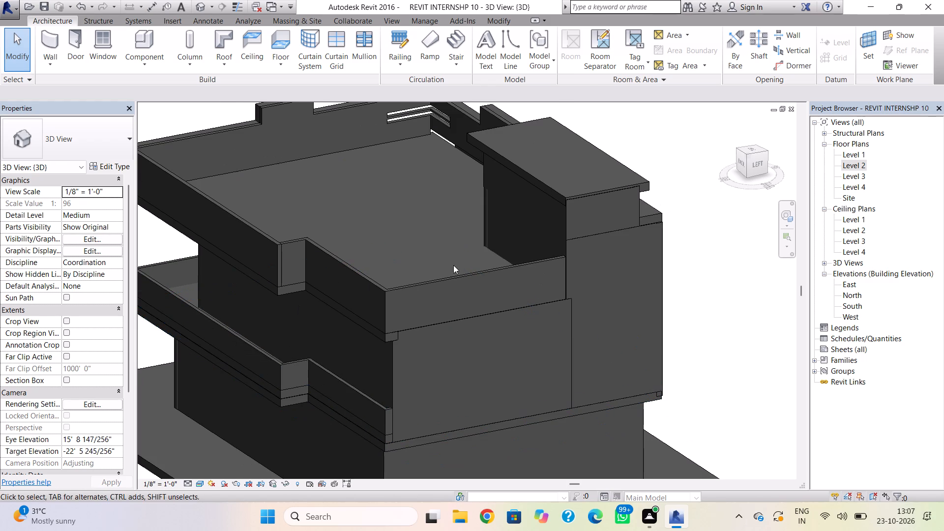
left_click_drag(744, 163, 767, 174)
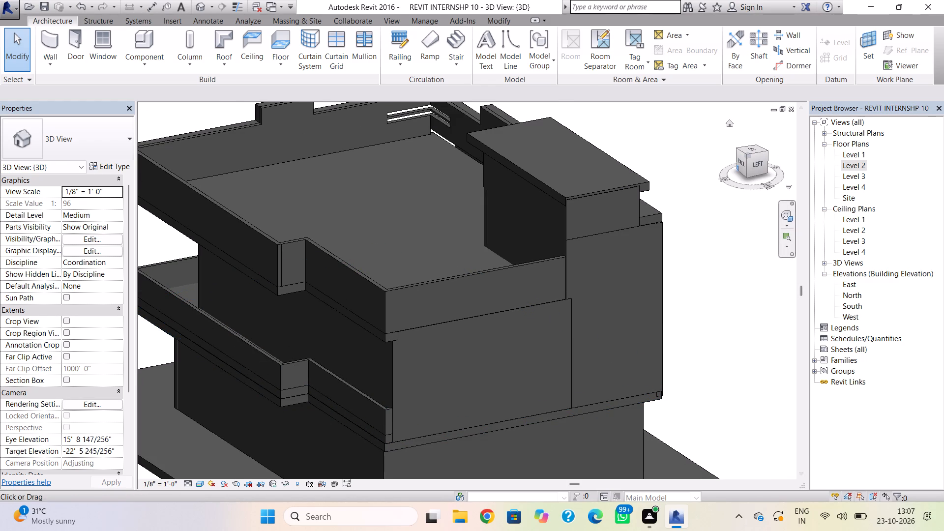
left_click_drag(740, 166, 754, 175)
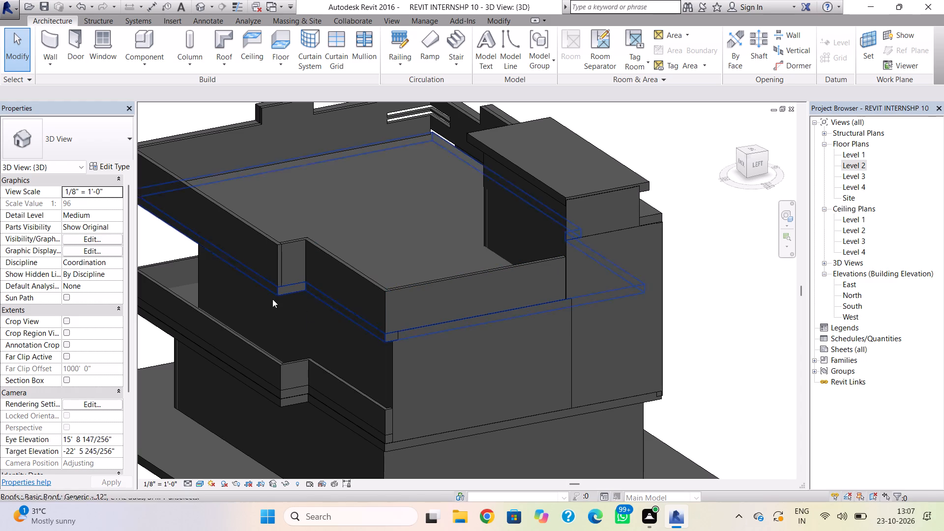
left_click(297, 244)
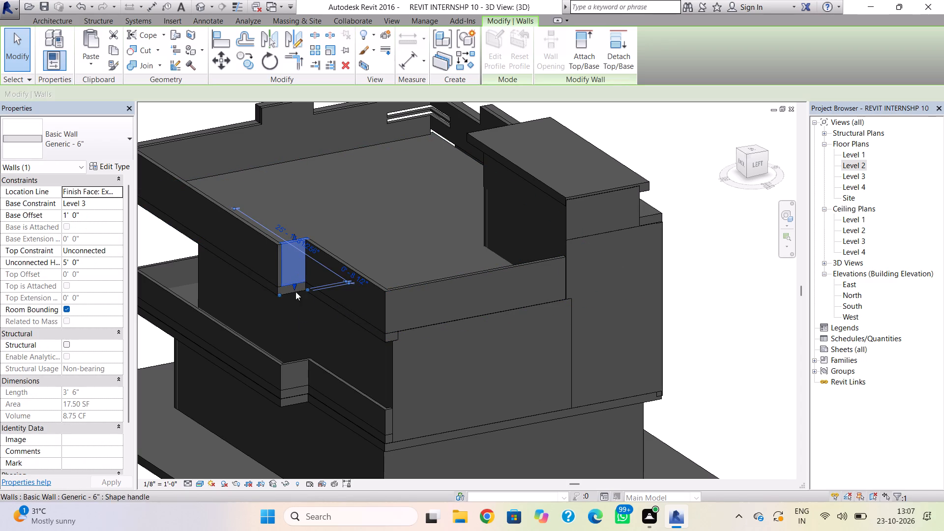
right_click_drag(290, 302, 554, 291, "shift")
scroll(420, 298, "up", 3)
scroll(400, 307, "down", 7)
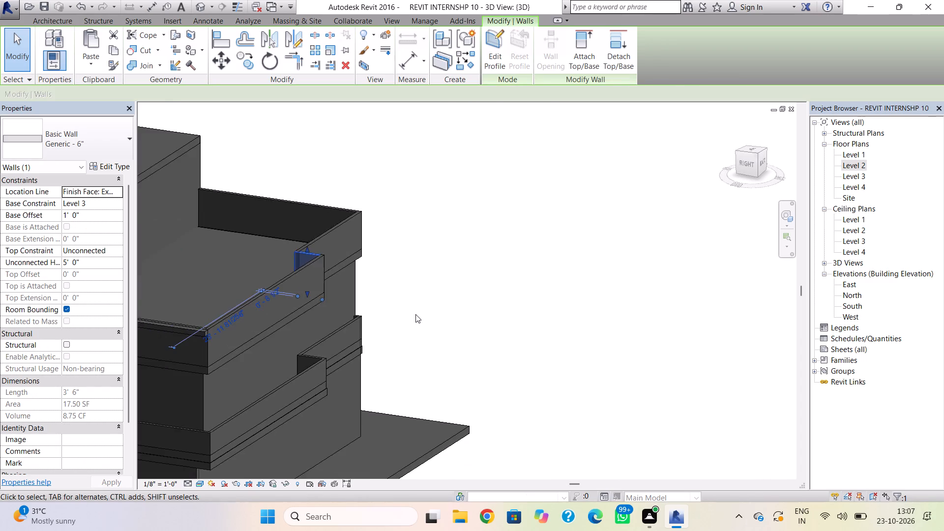
scroll(415, 314, "down", 5)
scroll(420, 306, "up", 2)
key("Escape")
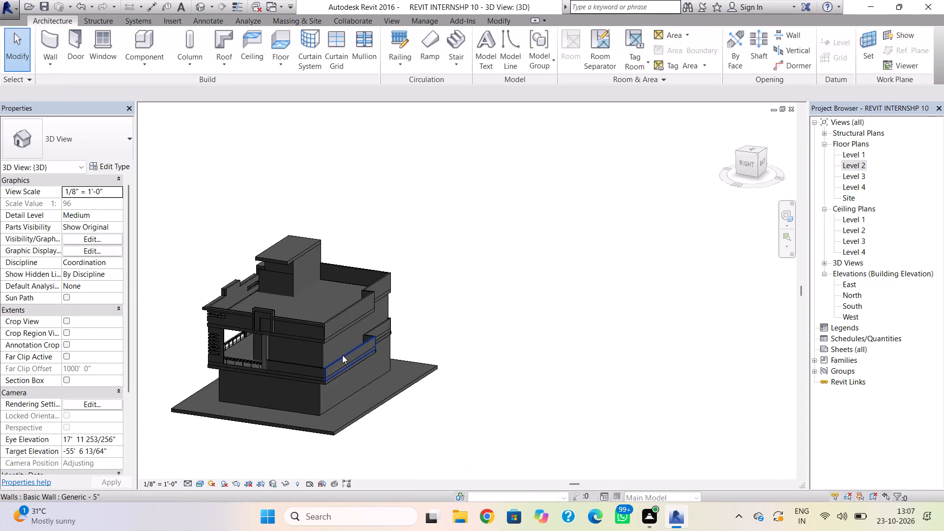
Raise the bottom of the right-side Generic - 5" wall beside the column to a base offset of 1' 0".
scroll(332, 364, "up", 6)
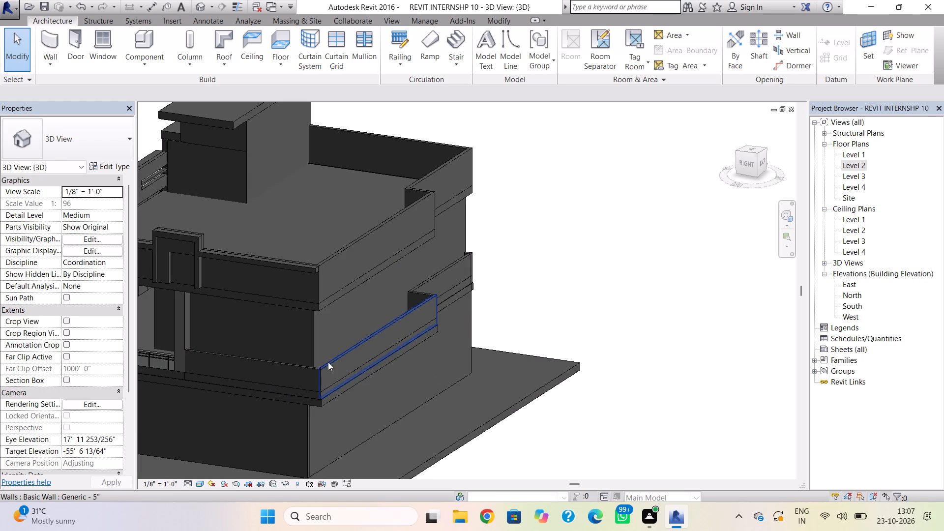
scroll(329, 416, "up", 3)
middle_click_drag(327, 413, 371, 411)
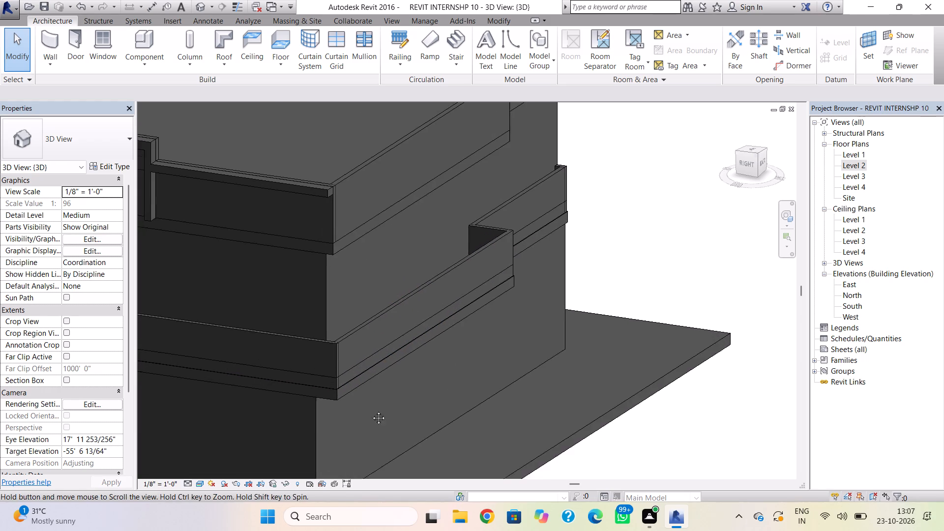
middle_click_drag(371, 411, 625, 395)
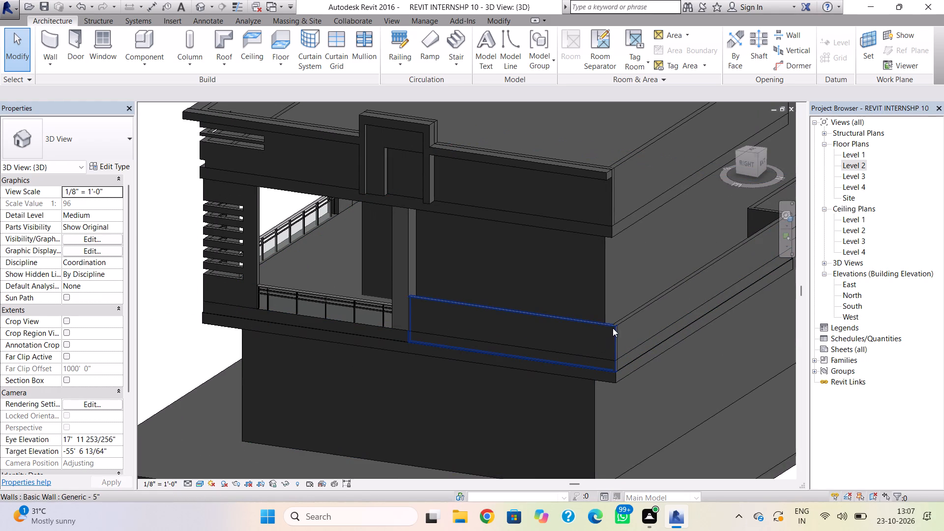
left_click(613, 328)
scroll(515, 367, "up", 5)
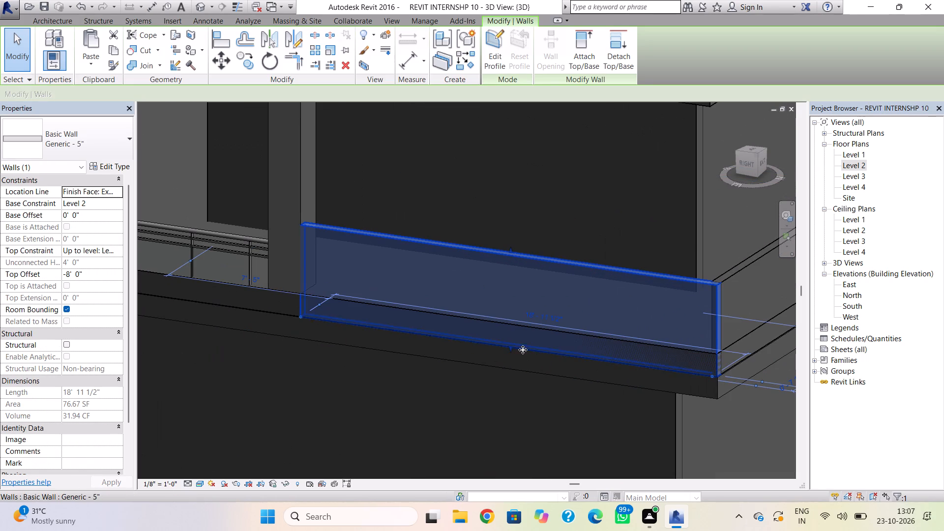
left_click_drag(511, 347, 512, 325)
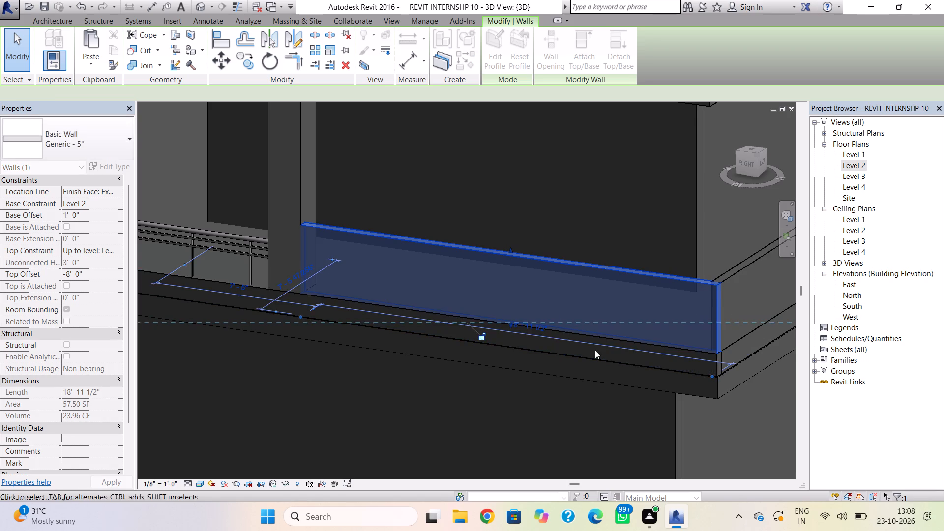
Raise the bottom of the long rear Generic - 5" wall on Level 2 to a base offset of 1' 0".
scroll(604, 357, "down", 1)
scroll(741, 354, "down", 1)
scroll(680, 370, "down", 1)
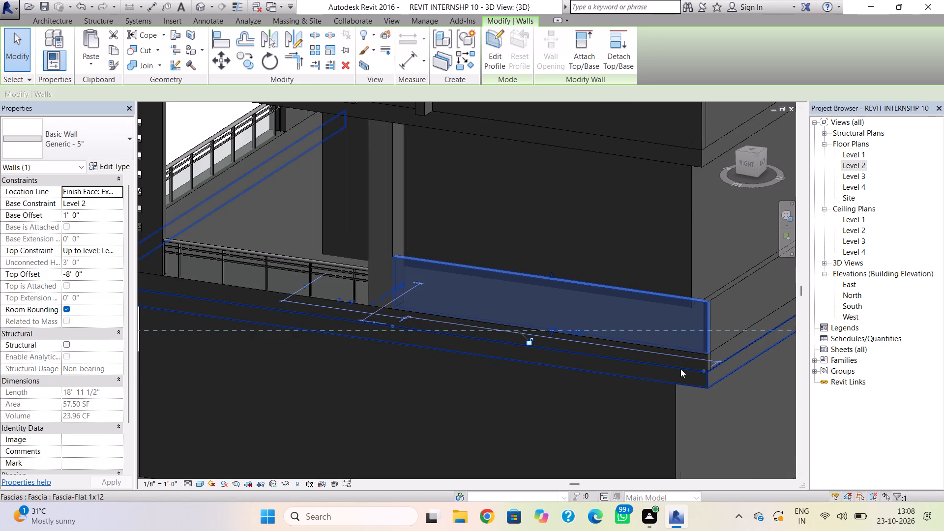
scroll(680, 369, "down", 1)
middle_click_drag(683, 368, 570, 363)
right_click_drag(647, 355, 634, 359, "shift")
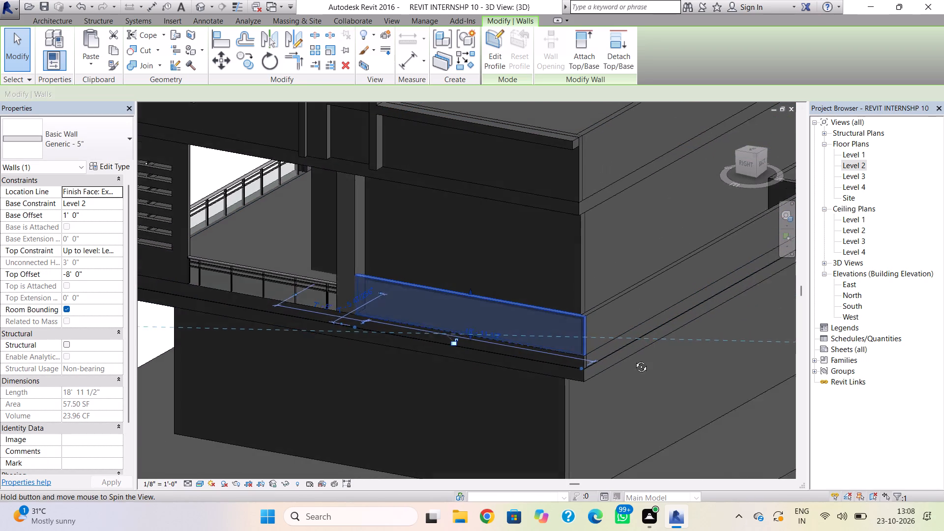
right_click_drag(634, 359, 586, 362, "shift")
left_click(605, 316)
middle_click_drag(639, 350, 578, 360)
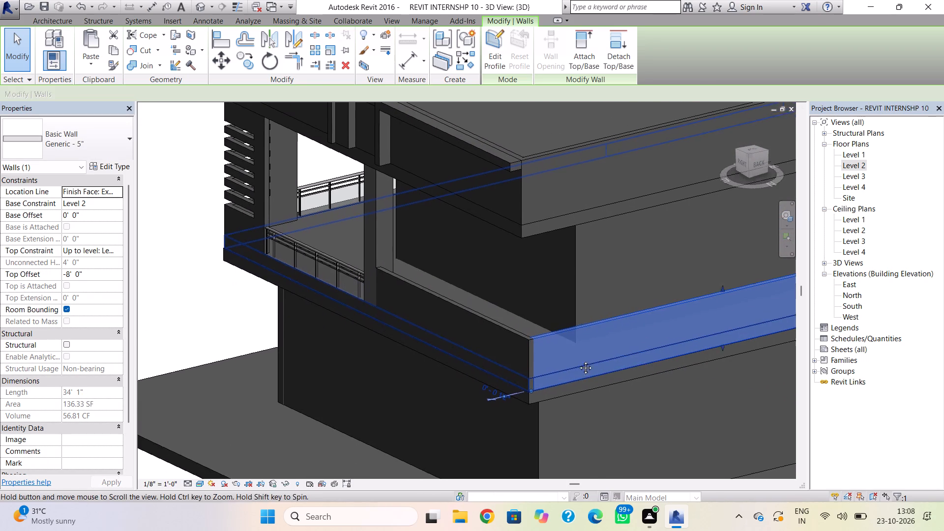
middle_click_drag(578, 360, 518, 363)
left_click_drag(620, 356, 619, 342)
scroll(637, 381, "down", 2)
middle_click_drag(635, 386, 605, 396)
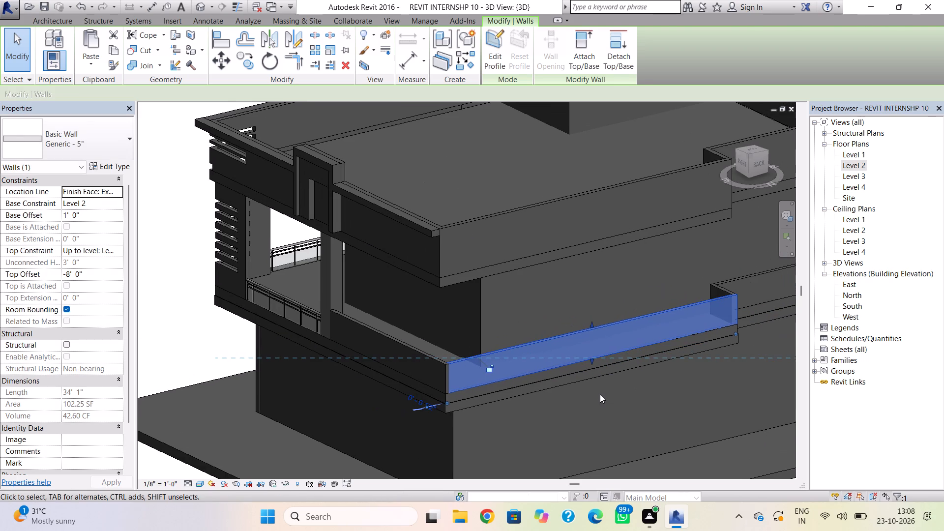
key("Escape")
Raise the bottom of the short Level 2 jog wall to a base offset of 1' 0".
right_click_drag(701, 356, 566, 366, "shift")
middle_click_drag(600, 386, 559, 334)
right_click_drag(643, 384, 605, 388, "shift")
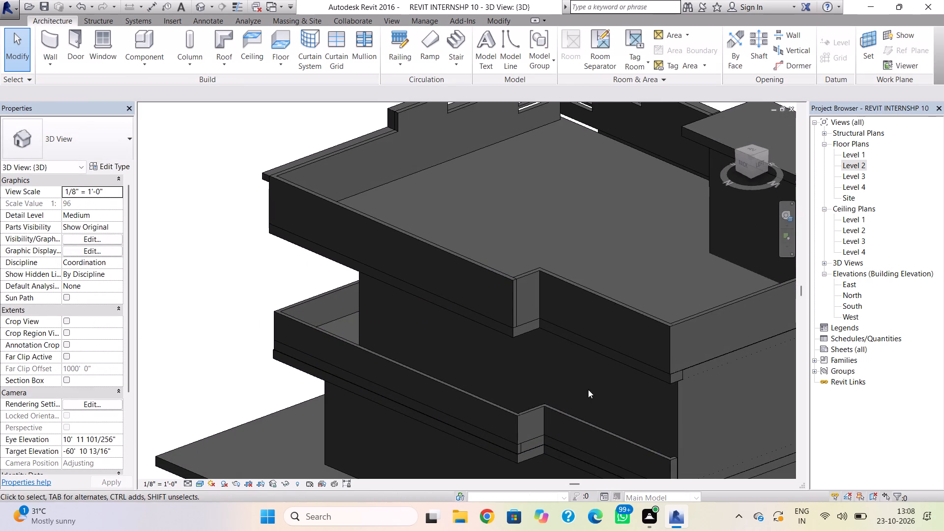
left_click(539, 405)
scroll(532, 450, "up", 4)
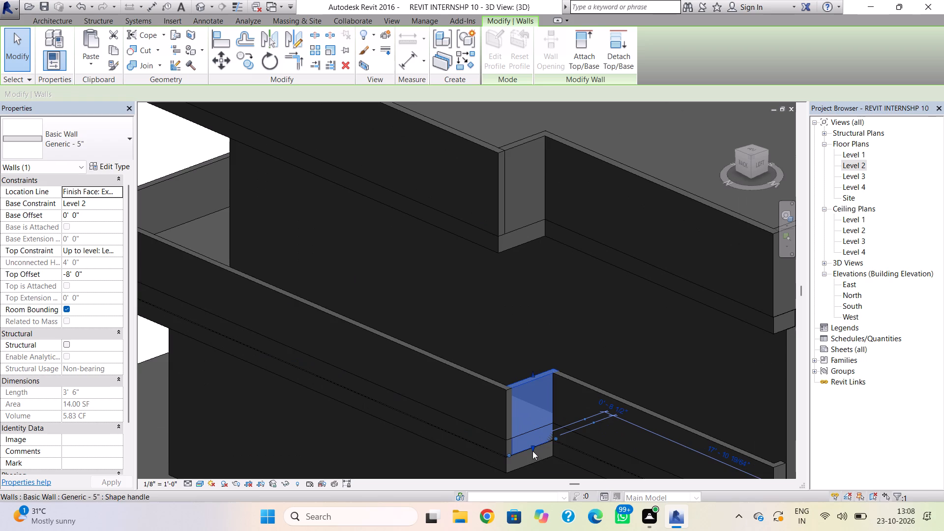
left_click_drag(532, 451, 536, 428)
Raise the bottom of the Level 2 rear Generic - 5" wall beyond the jog to match the adjacent raised wall bases.
scroll(554, 439, "down", 1)
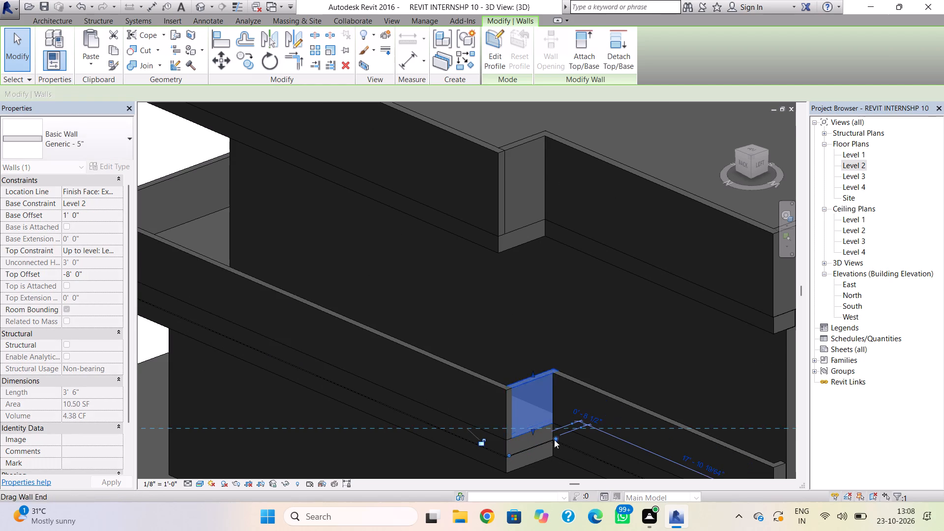
left_click(619, 406)
middle_click_drag(592, 450, 503, 326)
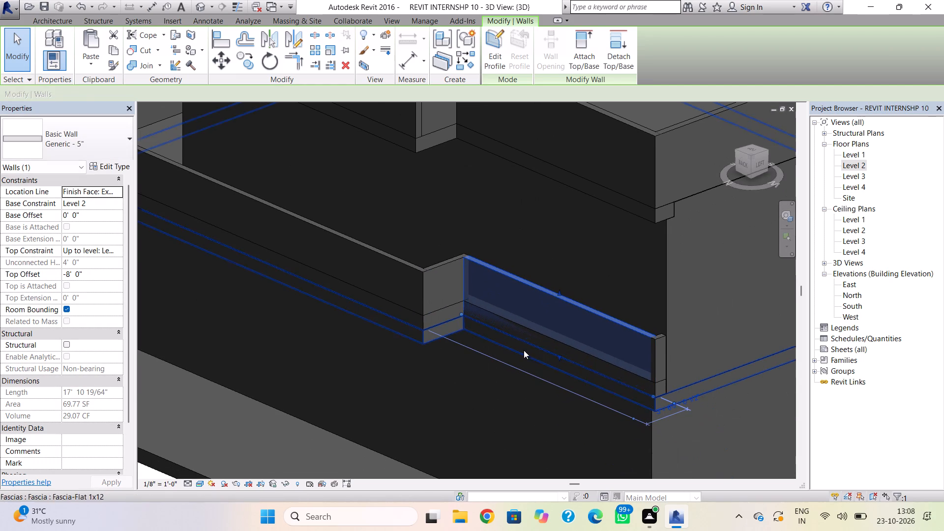
left_click_drag(560, 355, 562, 347)
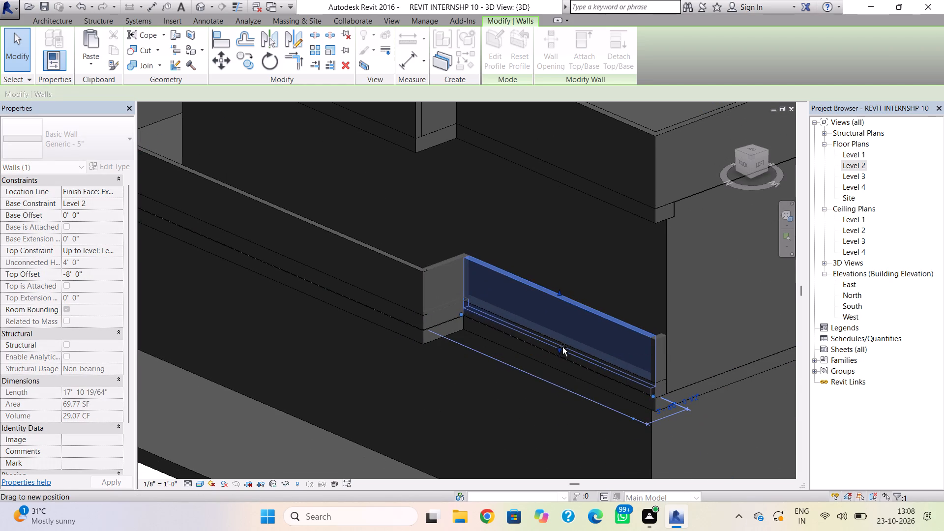
left_click_drag(562, 347, 563, 343)
key("Escape")
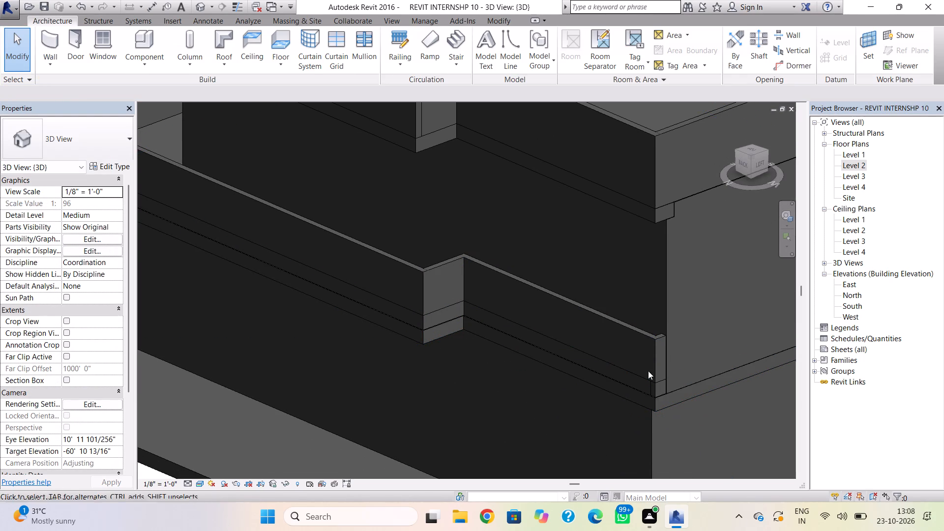
Raise the bottom of the short Level 2 return wall at the rear corner to match the adjacent raised wall bases.
left_click(657, 371)
scroll(654, 397, "up", 4)
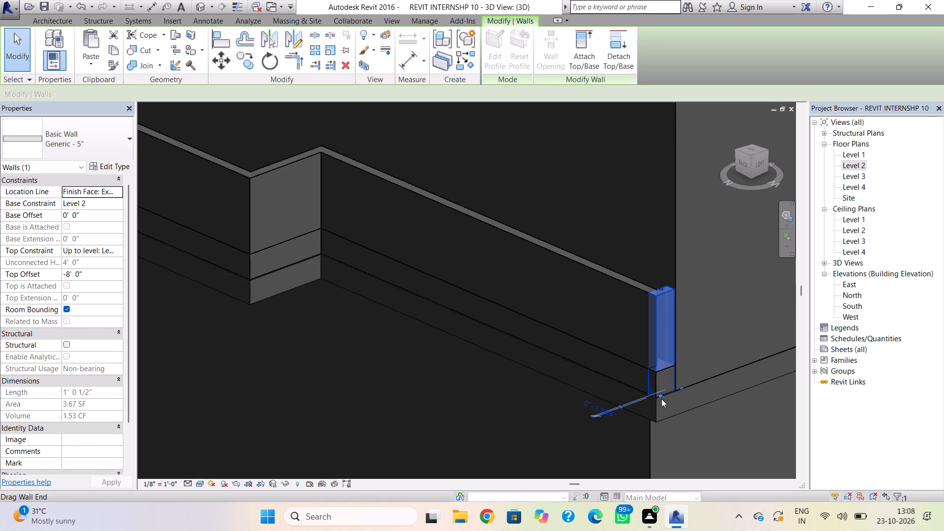
key("Escape")
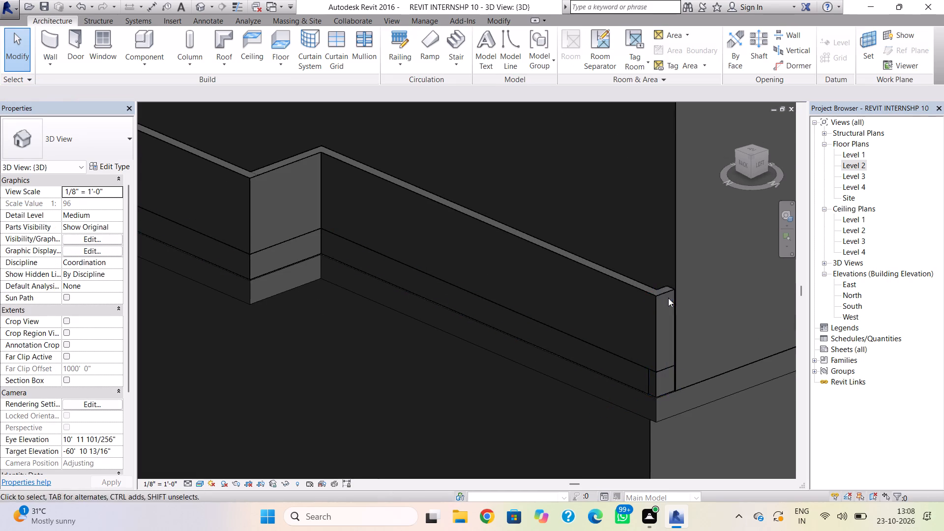
left_click(667, 295)
scroll(663, 397, "up", 9)
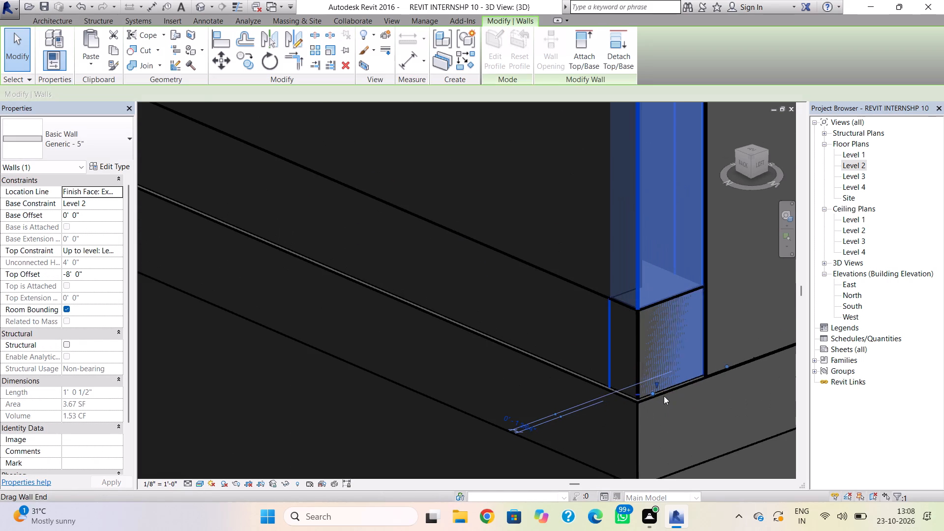
left_click_drag(657, 385, 665, 305)
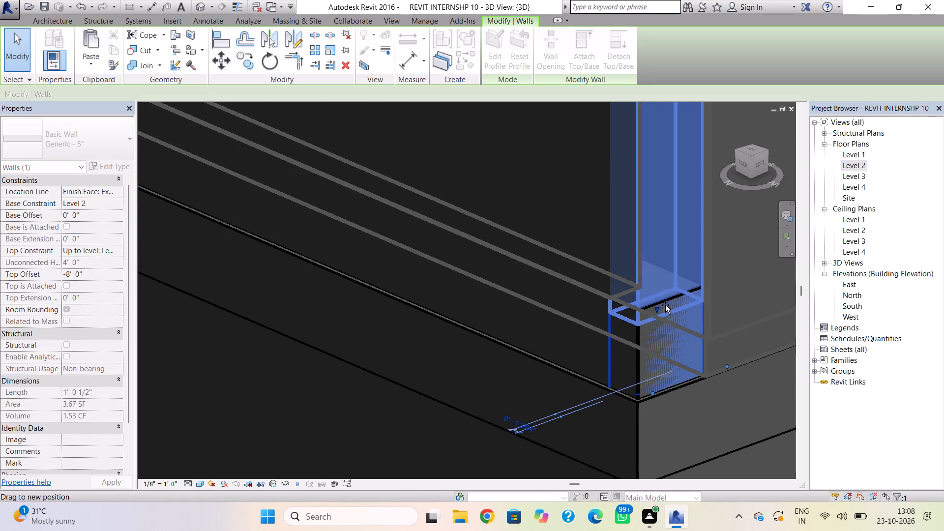
left_click_drag(665, 305, 667, 293)
key("Escape")
scroll(618, 382, "down", 5)
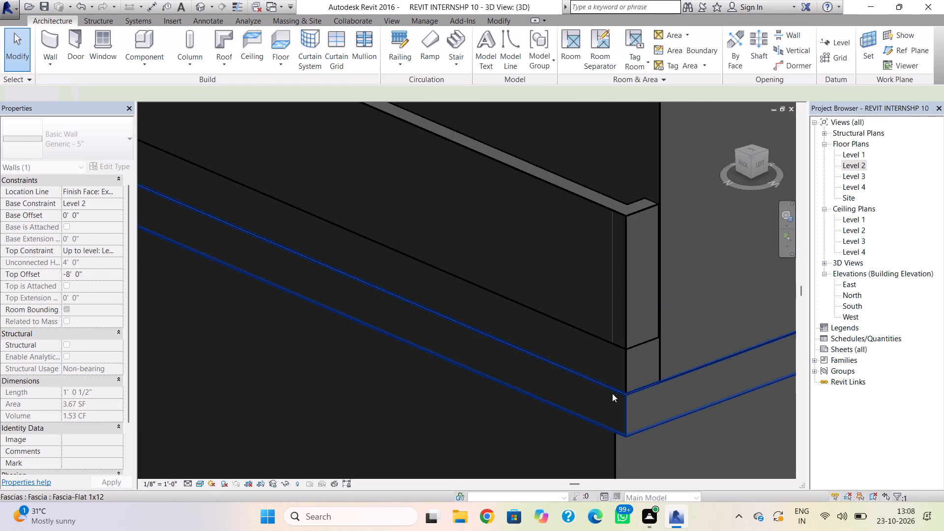
Open the profile of the right-side Level 2 Generic - 5" wall beside the column for editing, viewed straight from the Right.
scroll(603, 393, "down", 4)
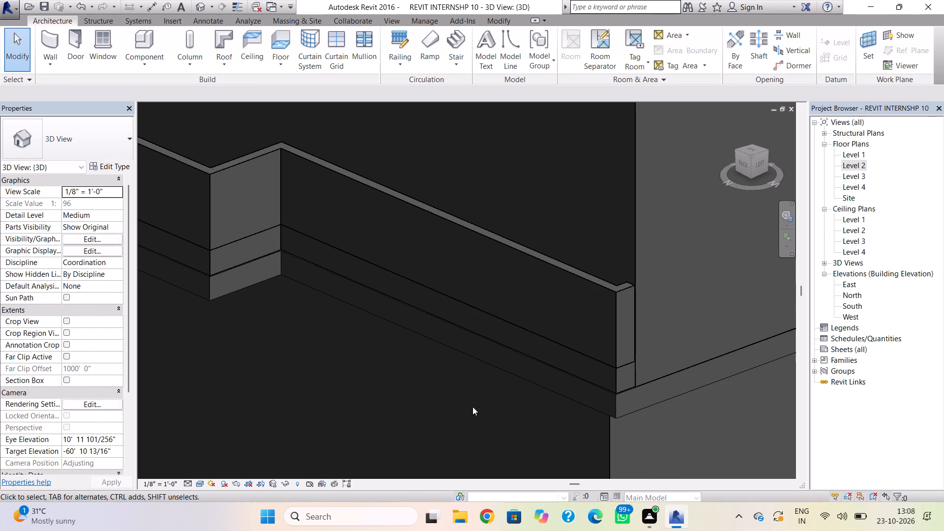
scroll(427, 432, "down", 5)
scroll(437, 324, "down", 1)
middle_click_drag(438, 324, 552, 324)
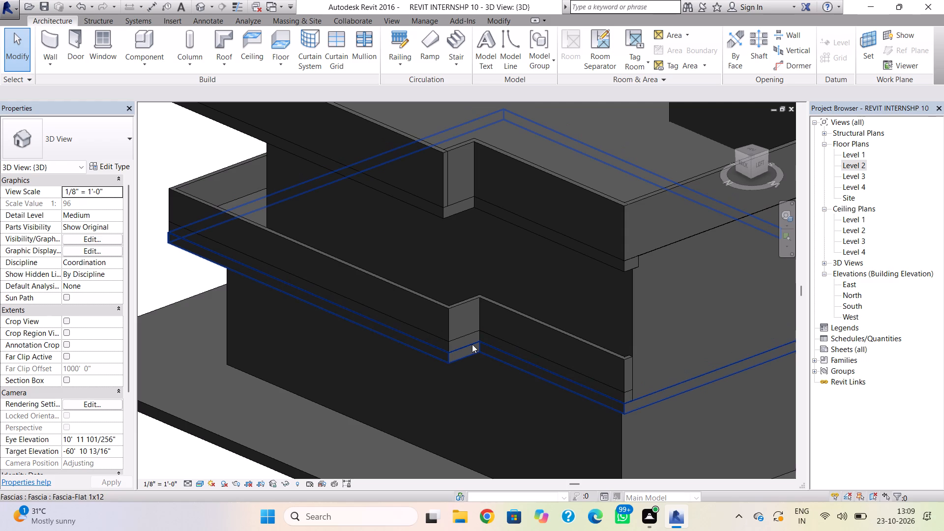
key("Escape")
scroll(493, 313, "down", 3)
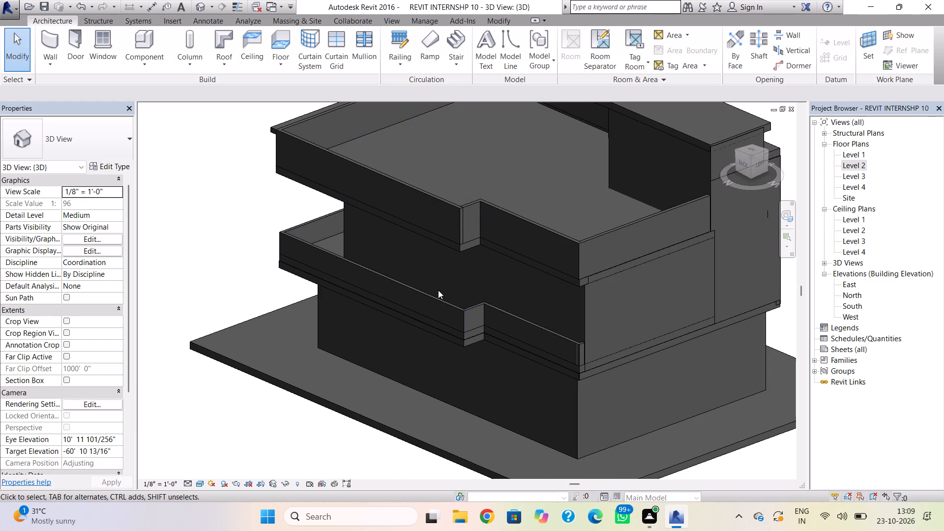
right_click_drag(393, 305, 631, 286, "shift")
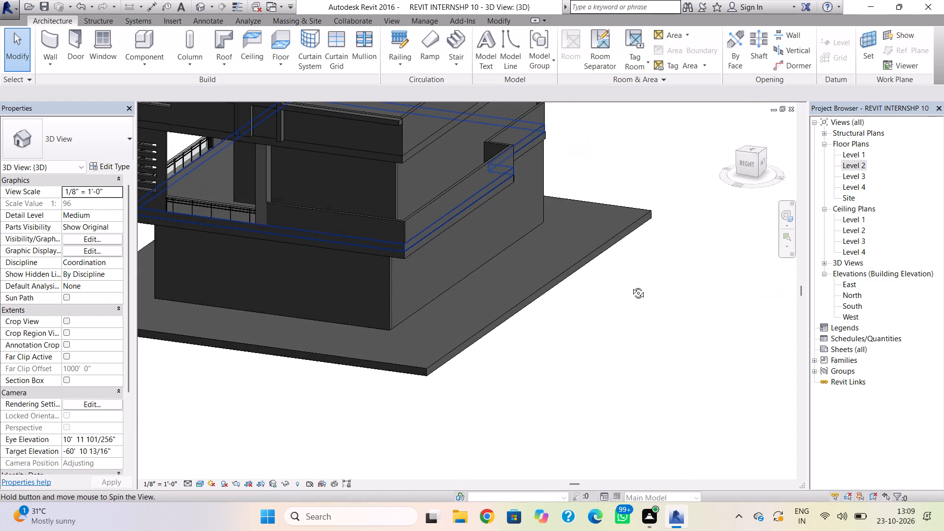
right_click_drag(631, 286, 620, 290, "shift")
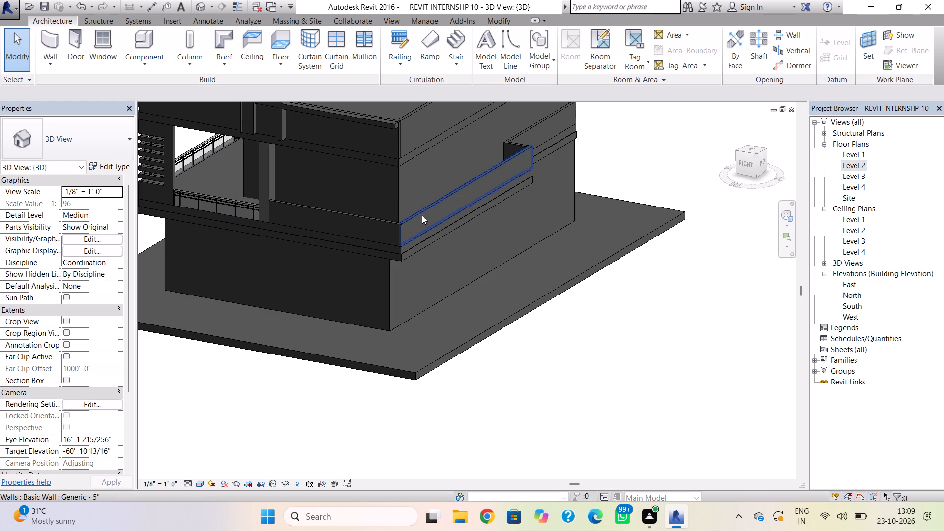
double_click(386, 222)
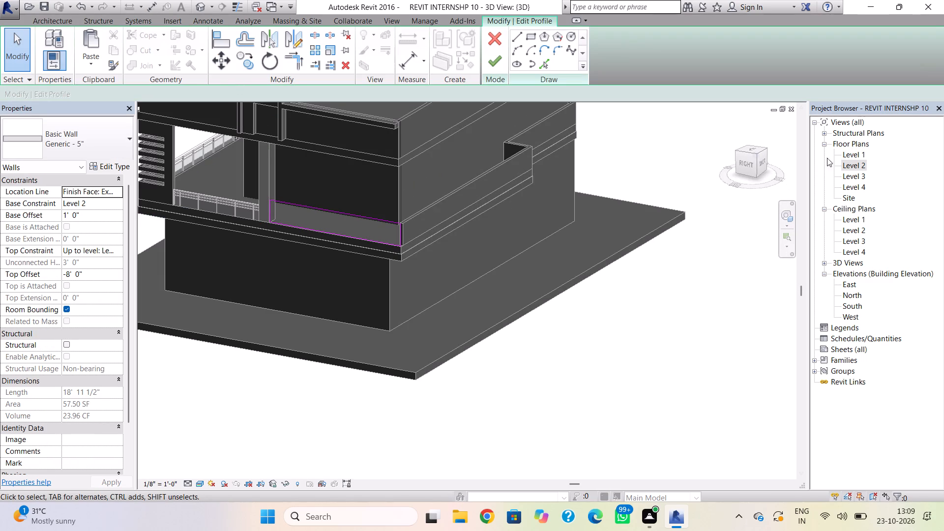
left_click(745, 162)
right_click_drag(466, 279, 530, 201, "shift")
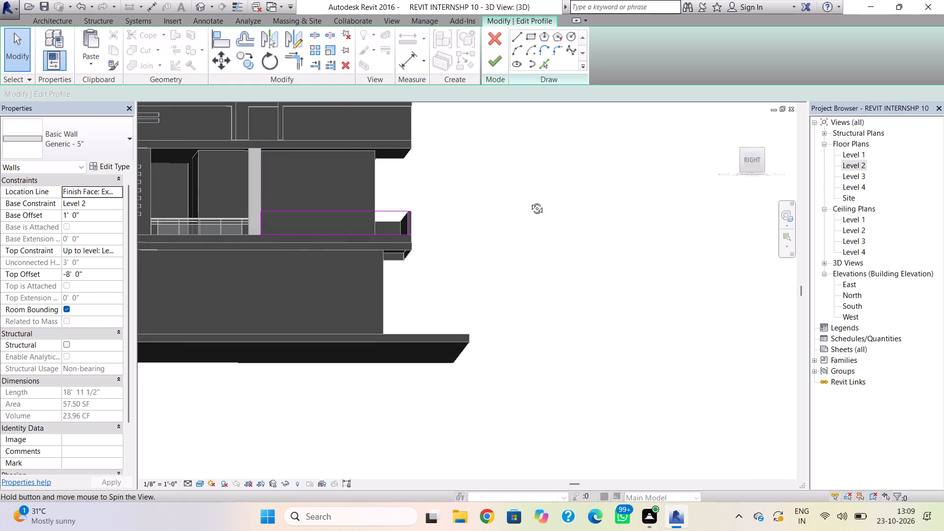
right_click_drag(530, 201, 530, 203, "shift")
scroll(480, 242, "up", 4)
middle_click_drag(486, 244, 651, 270)
right_click_drag(611, 281, 603, 305)
right_click_drag(616, 286, 614, 294, "shift")
scroll(543, 295, "up", 2)
middle_click_drag(547, 312, 675, 360)
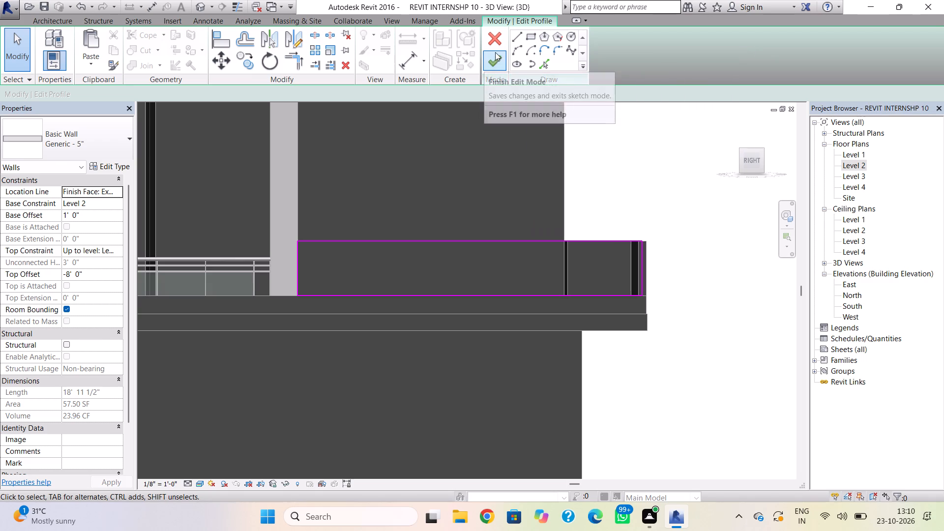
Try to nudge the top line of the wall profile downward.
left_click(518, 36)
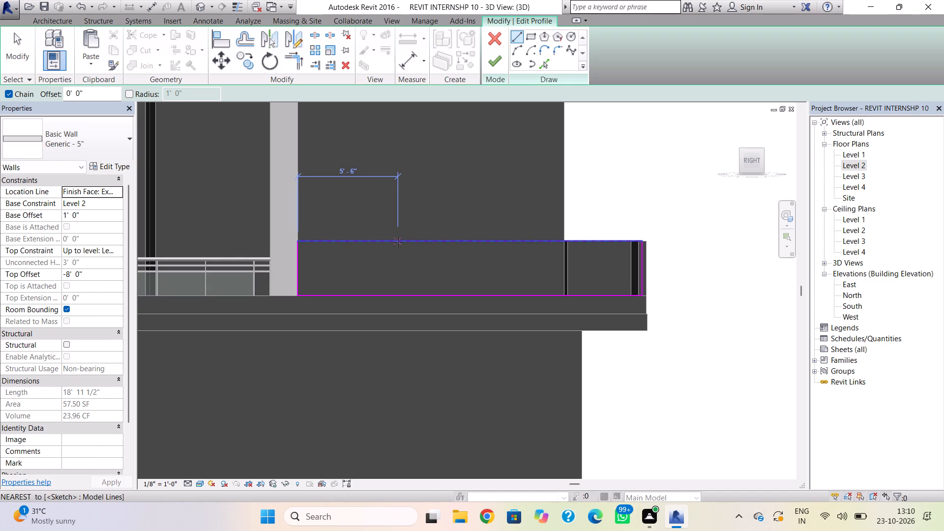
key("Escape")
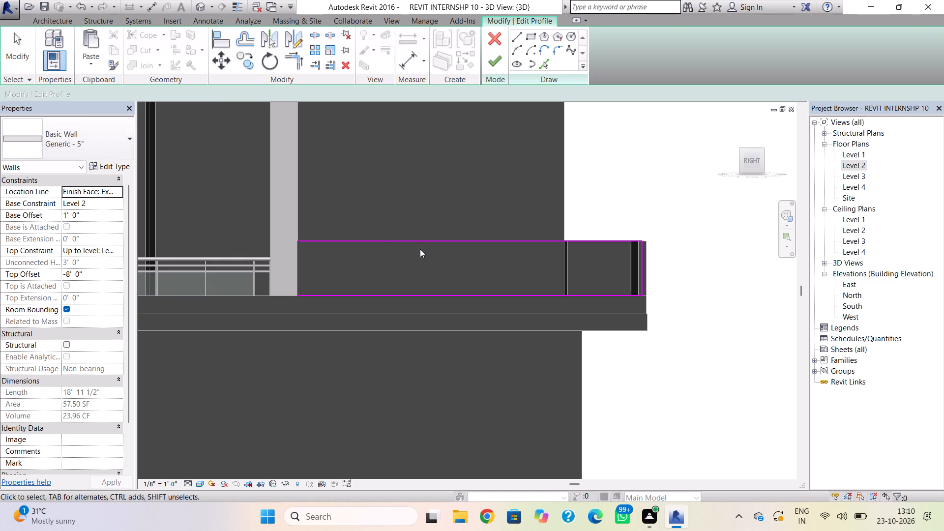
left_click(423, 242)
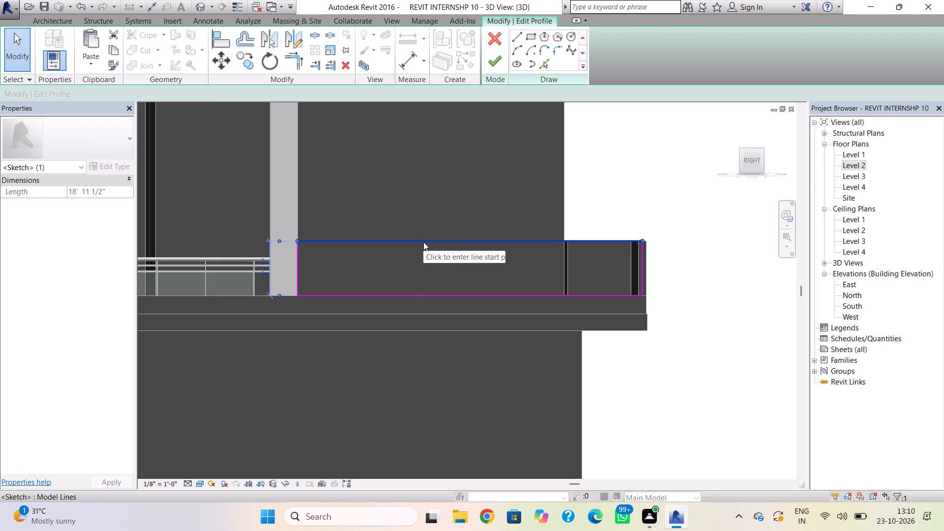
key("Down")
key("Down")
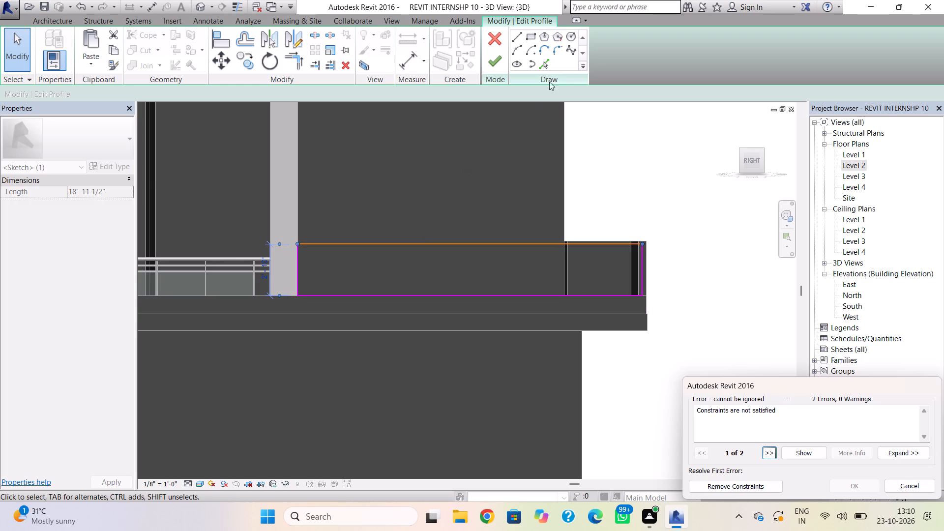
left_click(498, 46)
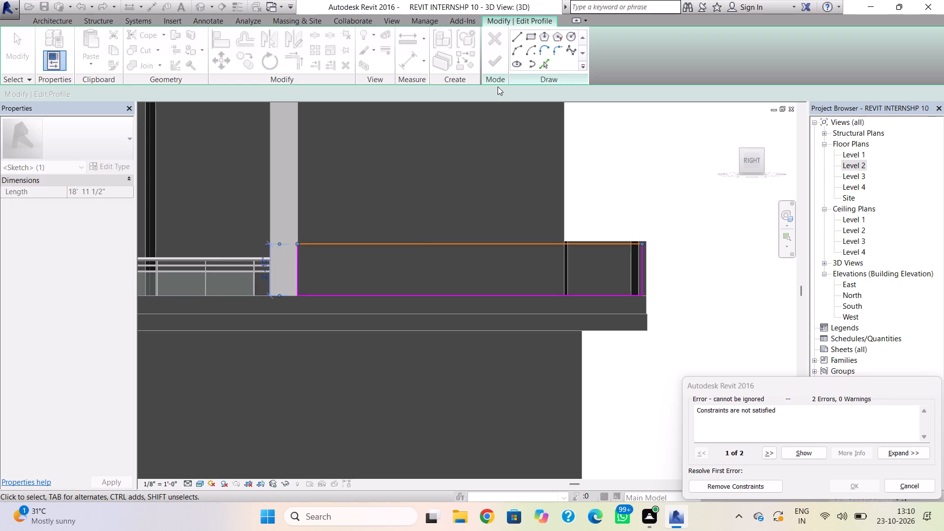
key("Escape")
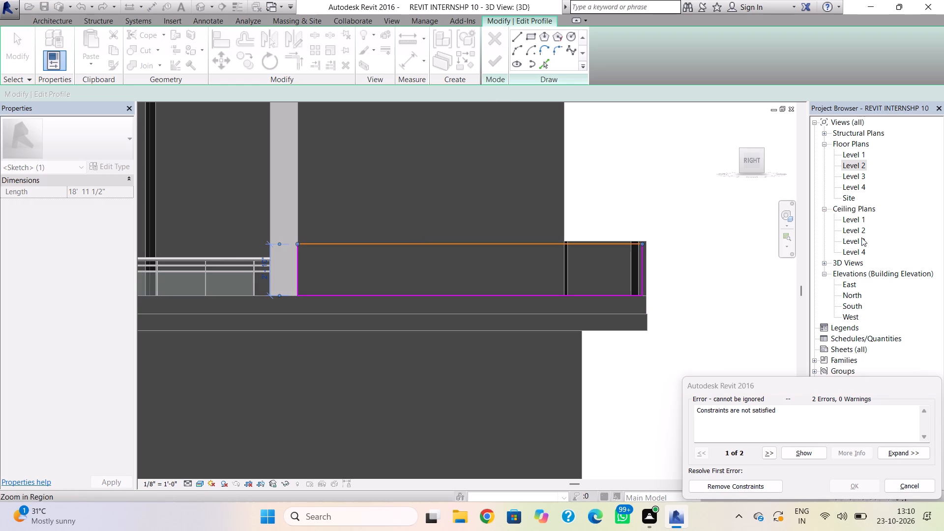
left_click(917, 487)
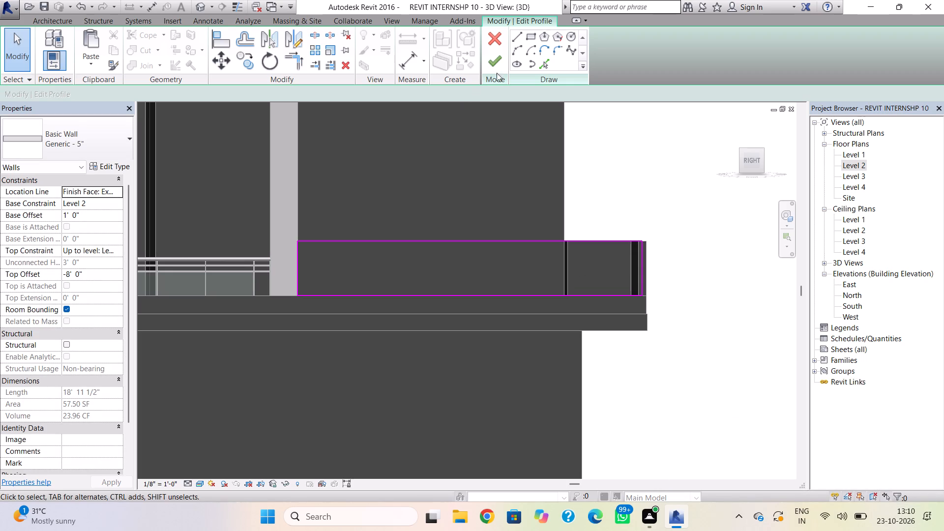
Sketch a U-shaped notch in the wall profile about 7' 0" wide and 2' 6" deep, starting about 5' 6" from the column edge.
left_click(518, 31)
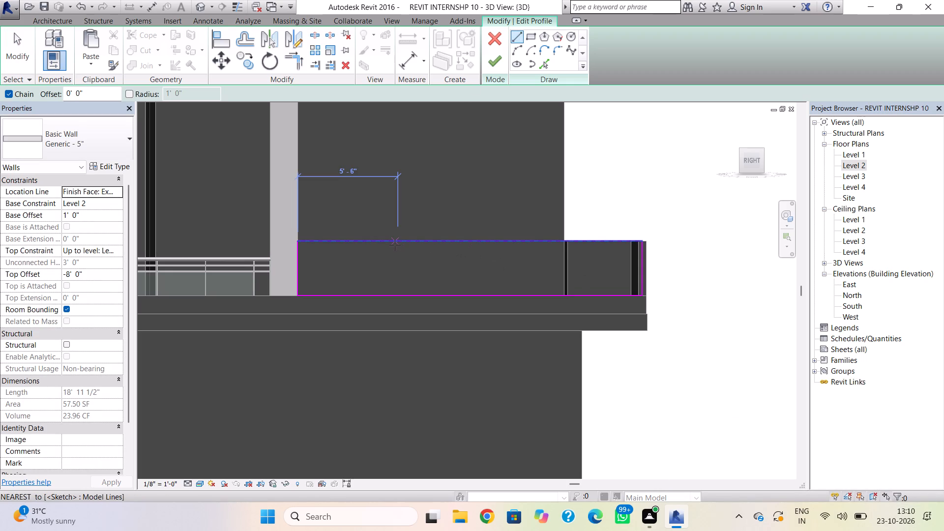
left_click(398, 245)
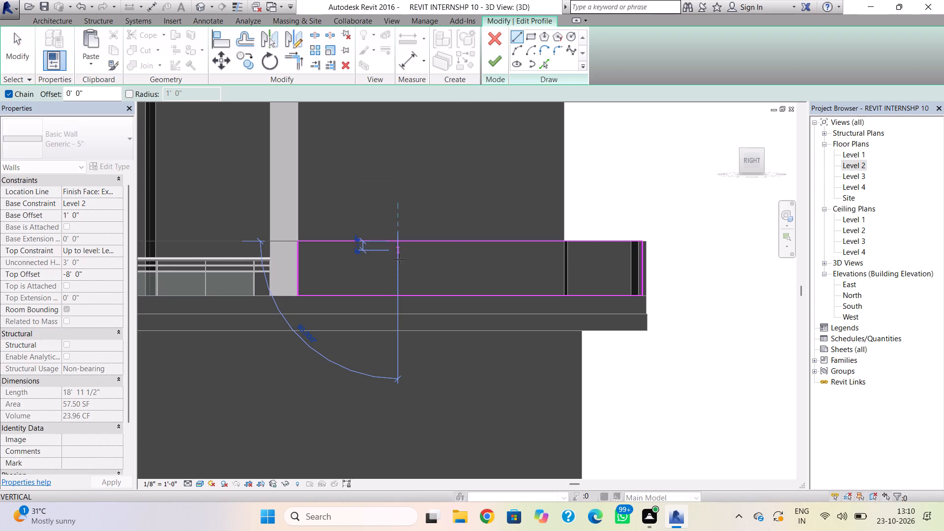
left_click(401, 287)
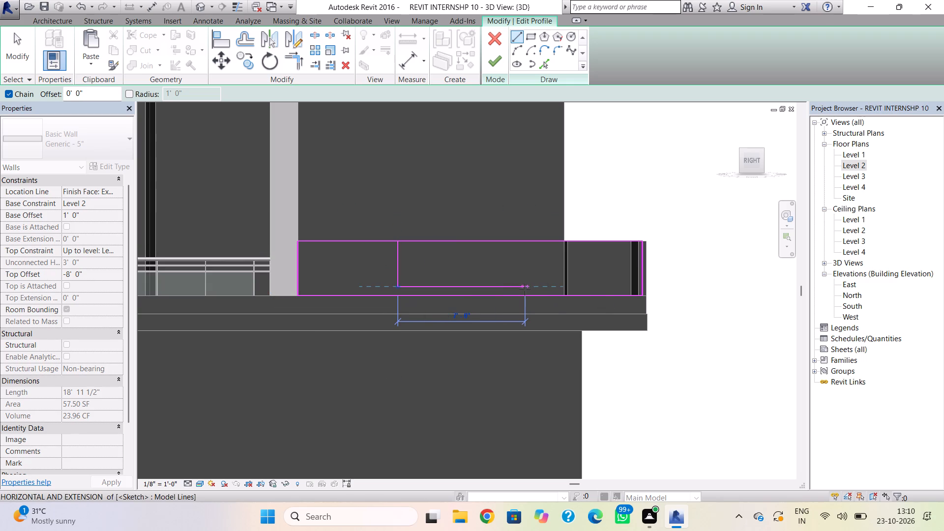
left_click(525, 290)
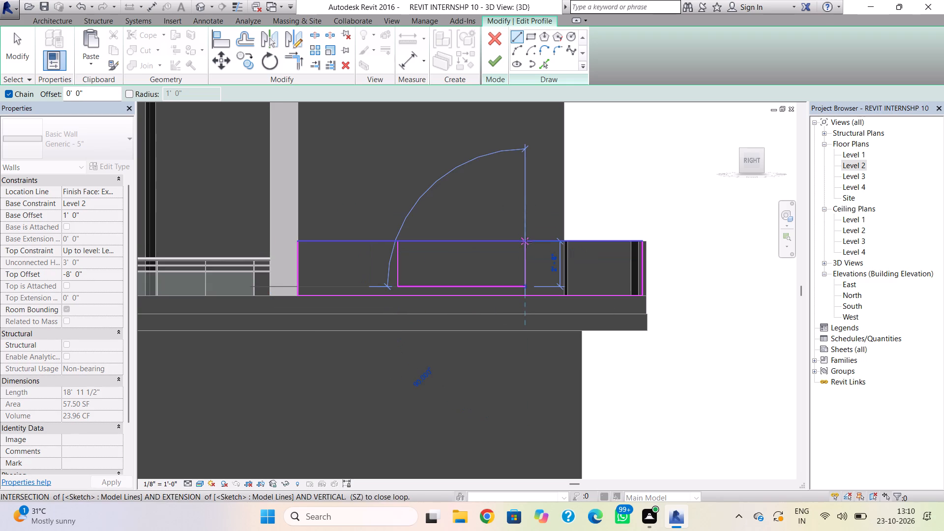
left_click(526, 242)
key("Escape")
key("Escape")
Replace the profile's full-length top line with two separate segments, one on each side of the notch, leaving the notch open.
left_click(456, 238)
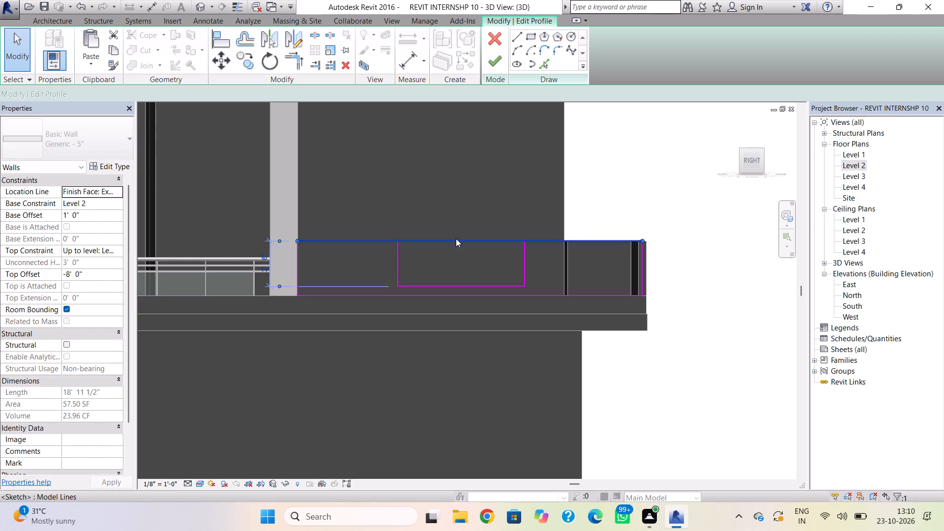
key("Delete")
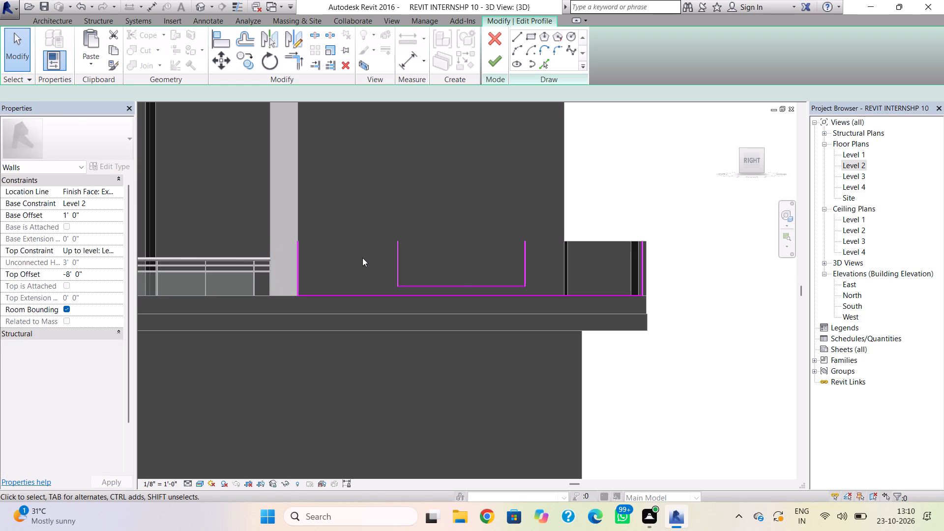
left_click(519, 40)
left_click_drag(296, 245, 303, 245)
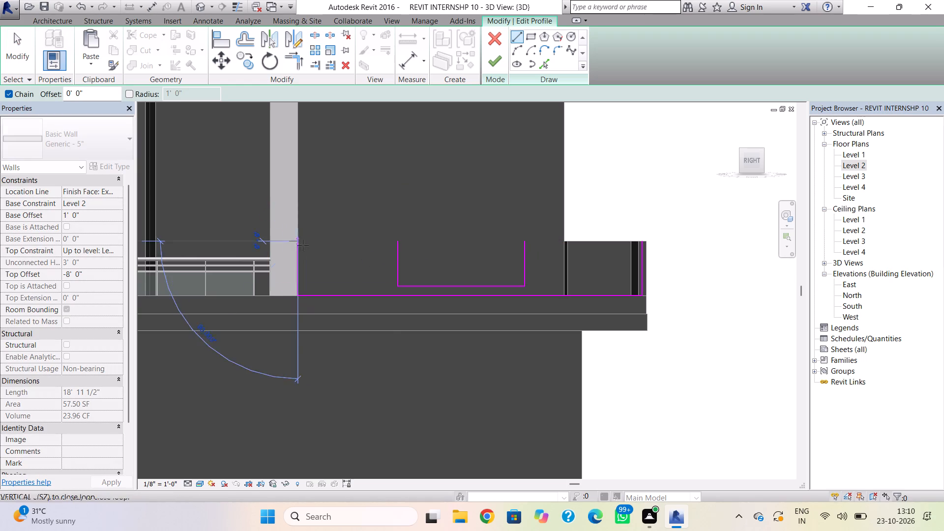
left_click_drag(303, 245, 306, 245)
left_click(399, 244)
key("Escape")
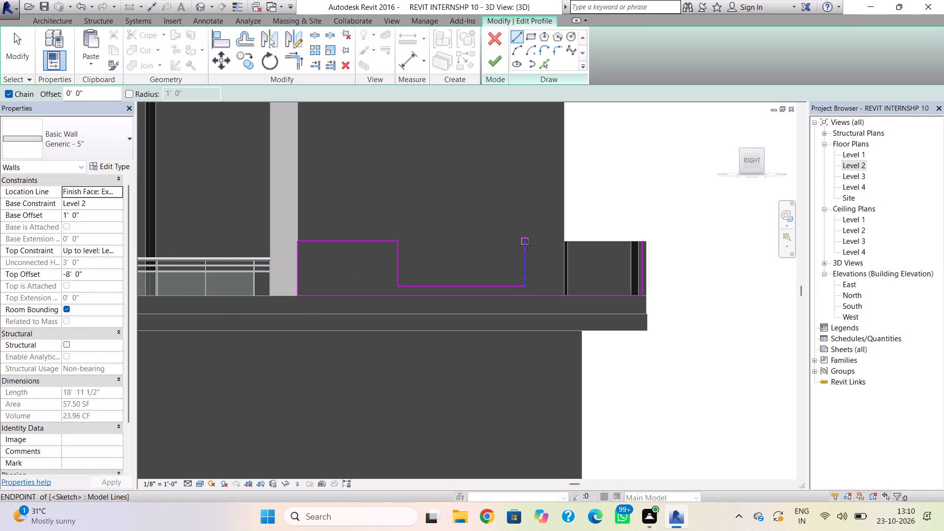
left_click(527, 243)
left_click(643, 244)
key("Escape")
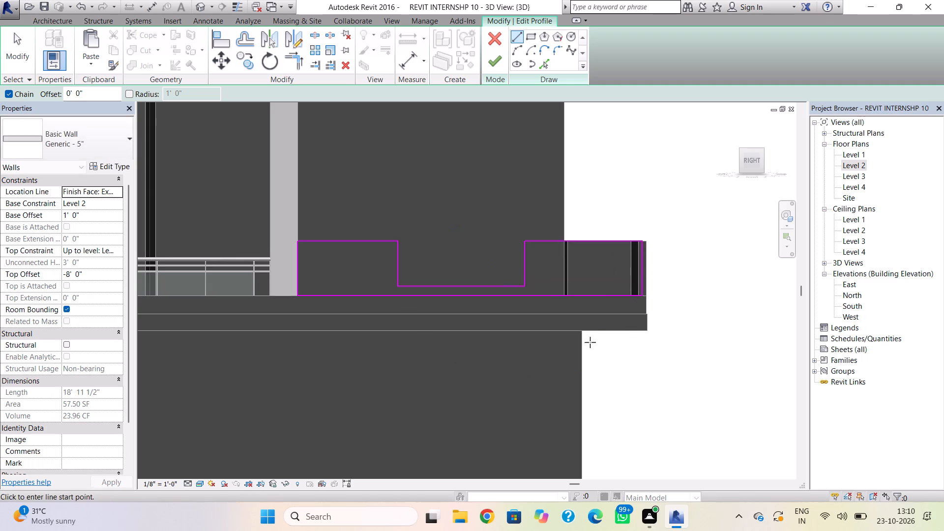
key("Escape")
Lower the notch's bottom line slightly and finish the wall profile edit.
left_click(468, 287)
key("Down")
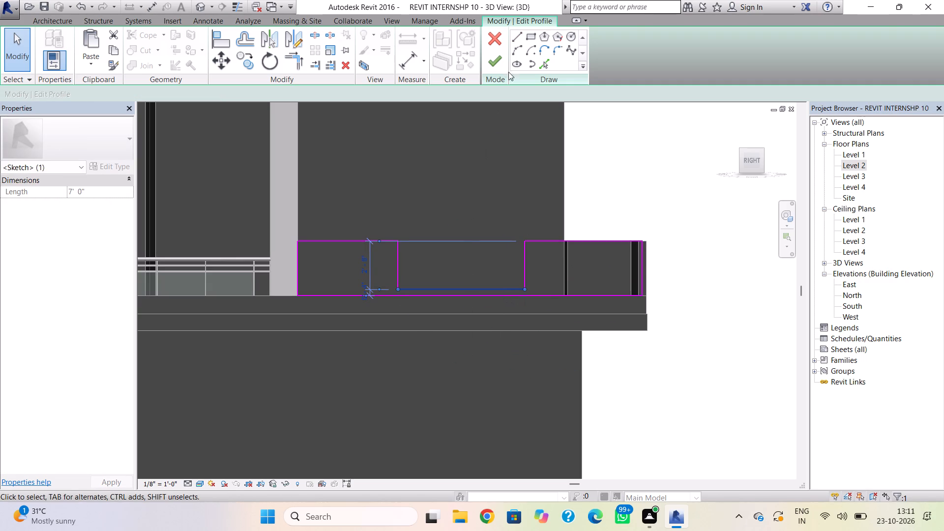
left_click(499, 58)
key("Escape")
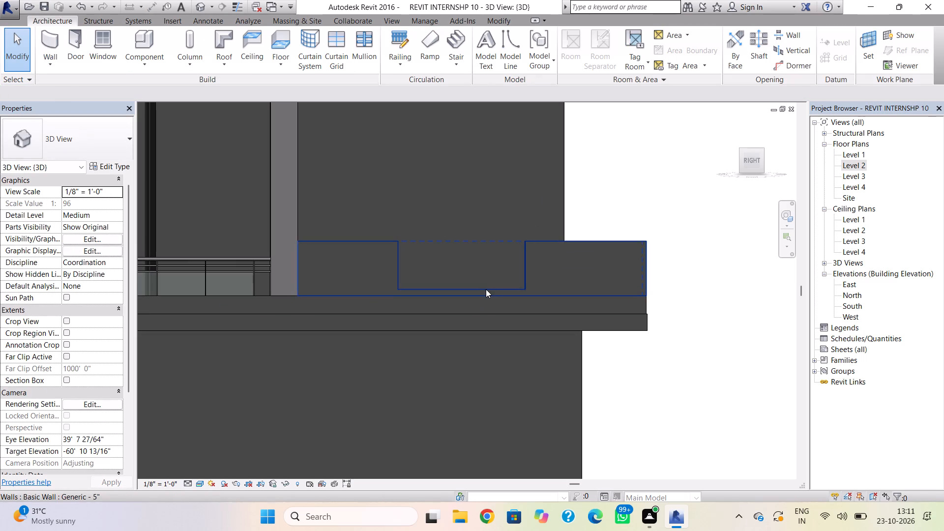
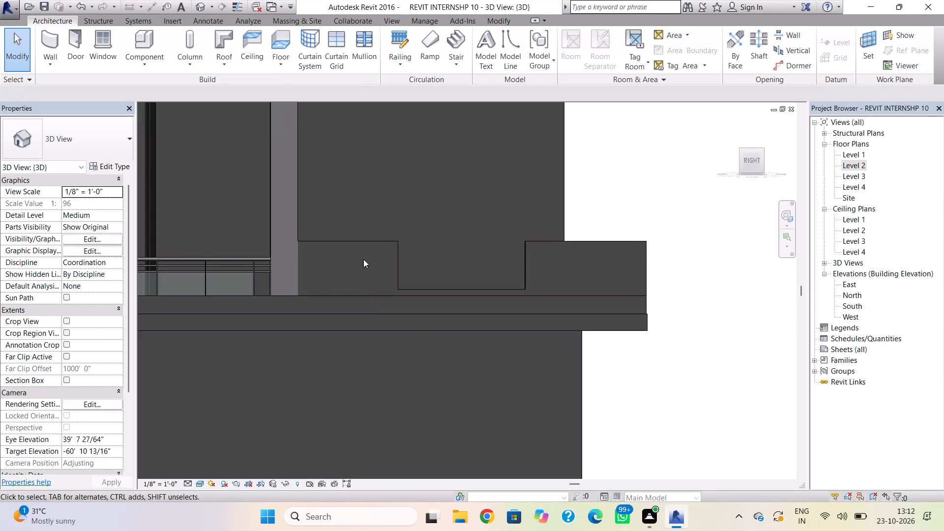
Start an in-place component in the Walls category, accepting the suggested name.
right_click_drag(412, 325, 413, 435, "shift")
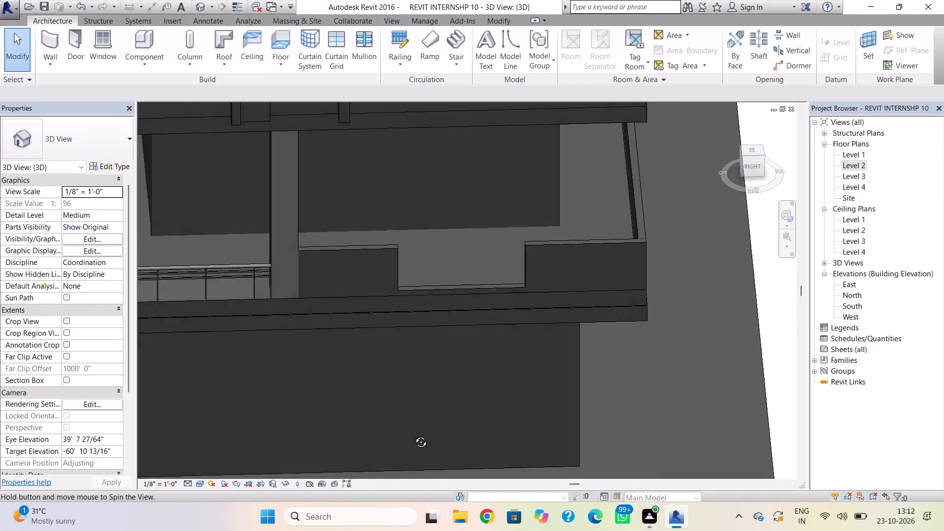
right_click_drag(413, 435, 472, 367, "shift")
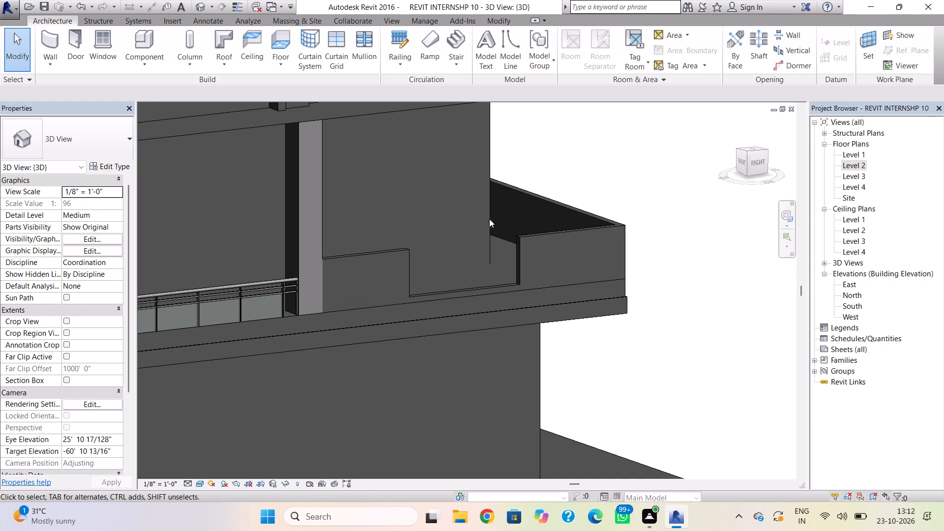
left_click(147, 66)
left_click(192, 112)
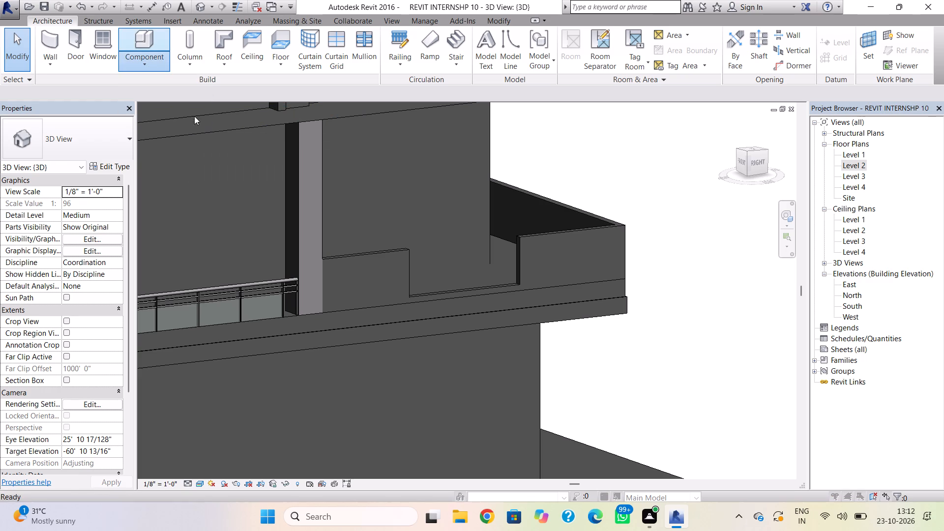
left_click_drag(551, 190, 550, 265)
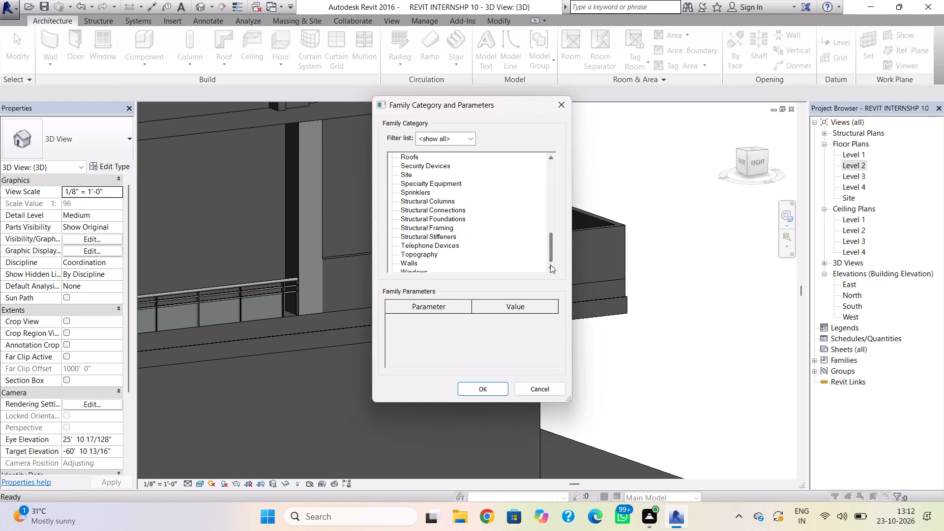
left_click_drag(550, 265, 550, 267)
double_click(405, 252)
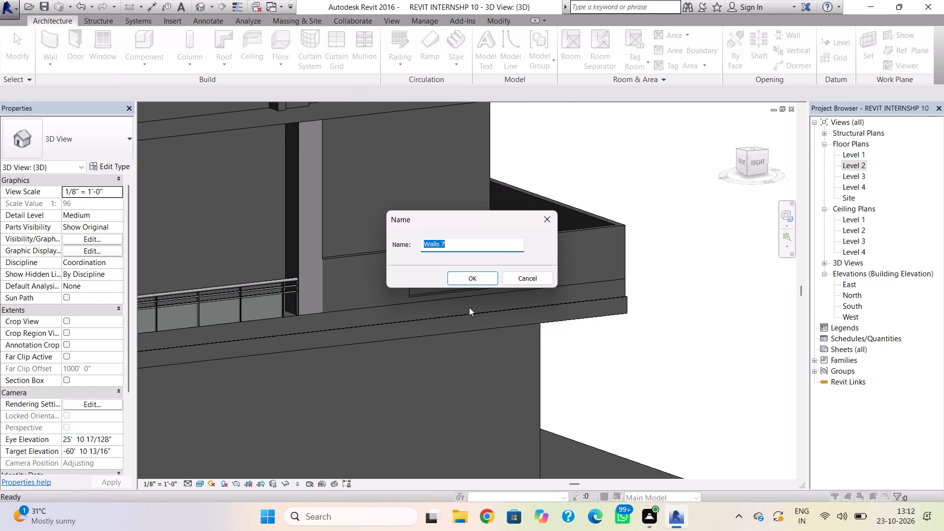
left_click(475, 275)
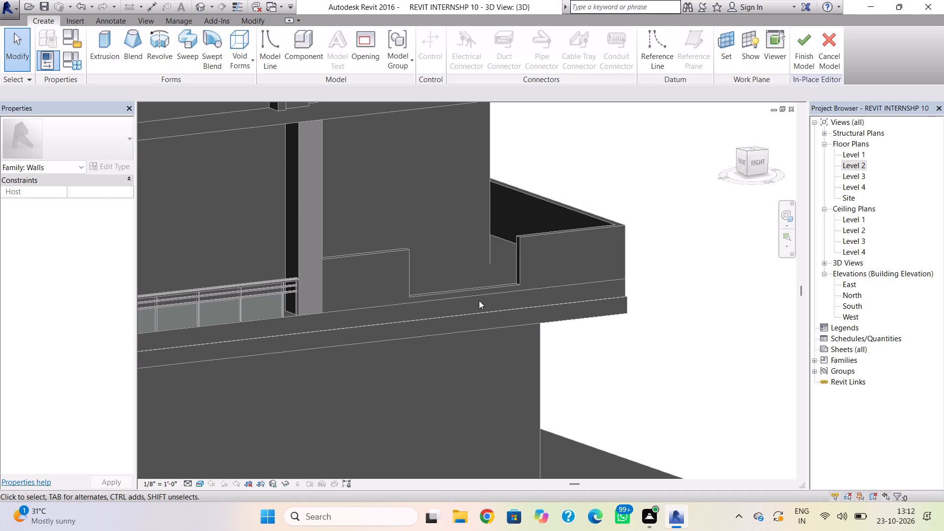
Set the work plane by picking the vertical end face of the parapet wall at the far side of the notch.
scroll(449, 310, "up", 3)
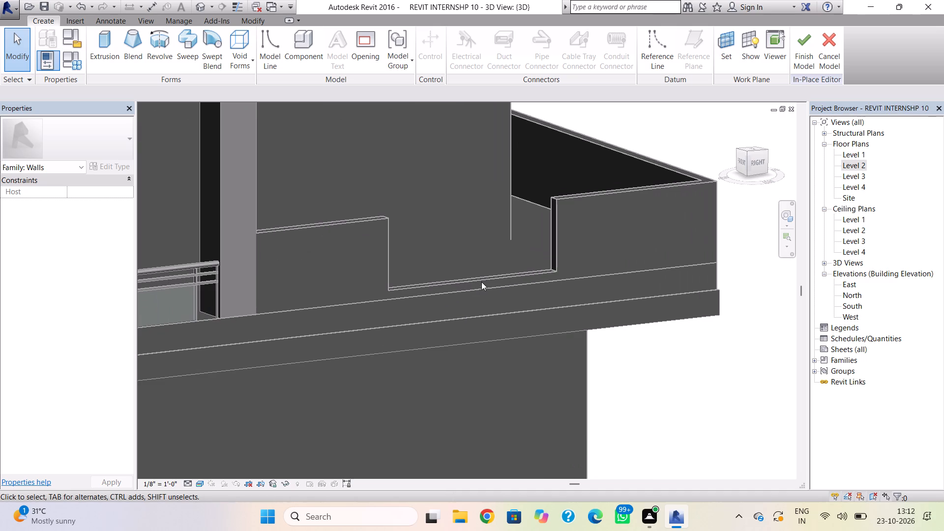
right_click_drag(469, 293, 531, 329, "shift")
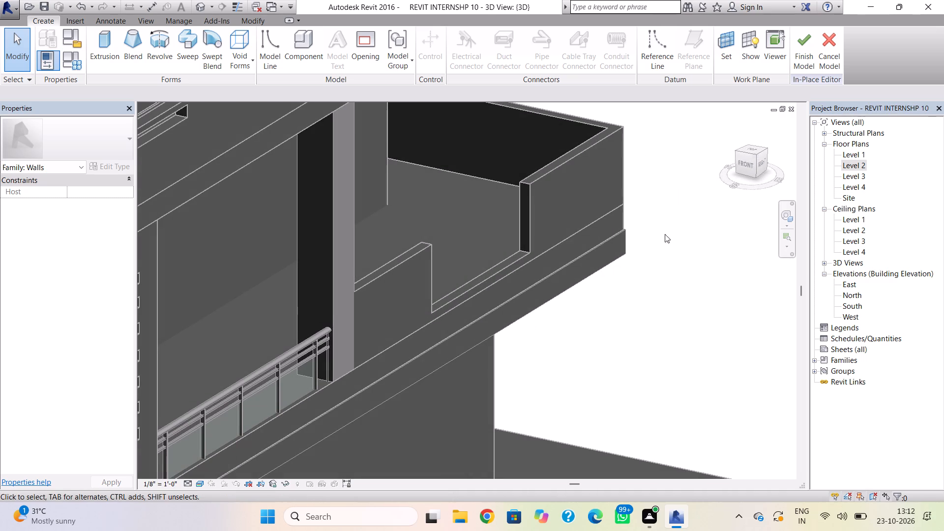
left_click(728, 45)
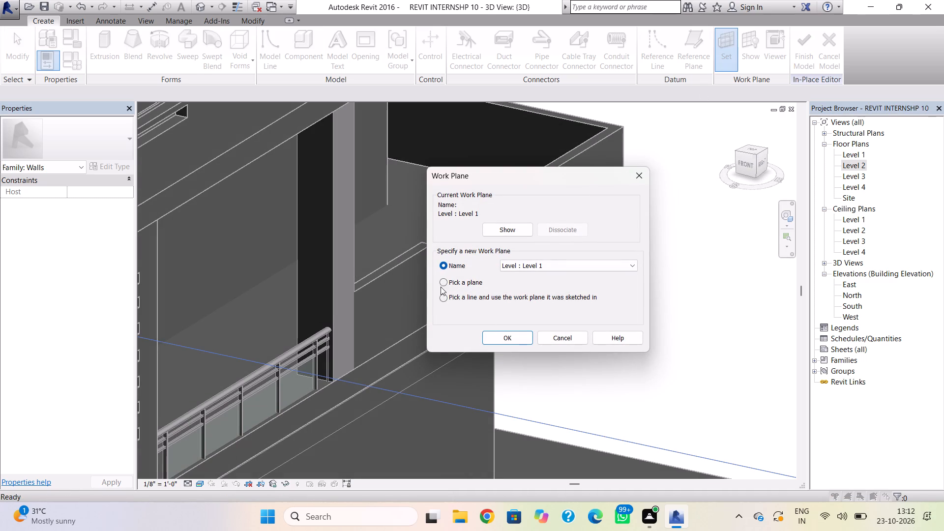
left_click(441, 283)
left_click(493, 345)
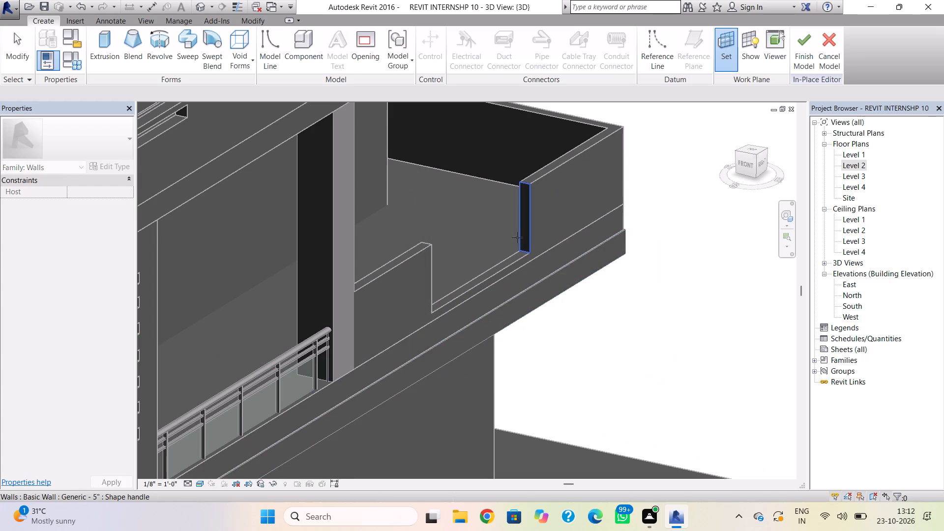
scroll(519, 233, "up", 1)
left_click(524, 229)
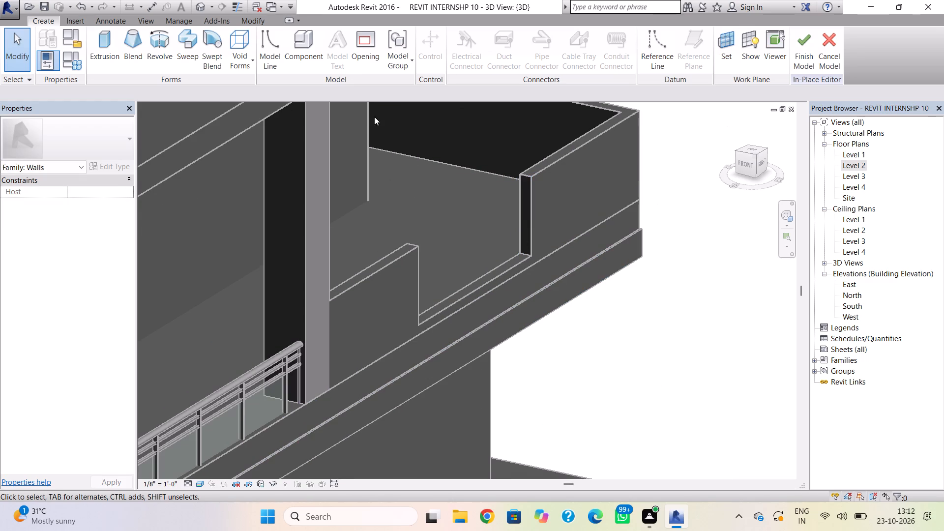
Start an Extrusion and sketch a small circle about 6 9/32" in circumference near the top of the notch's end face.
left_click(112, 42)
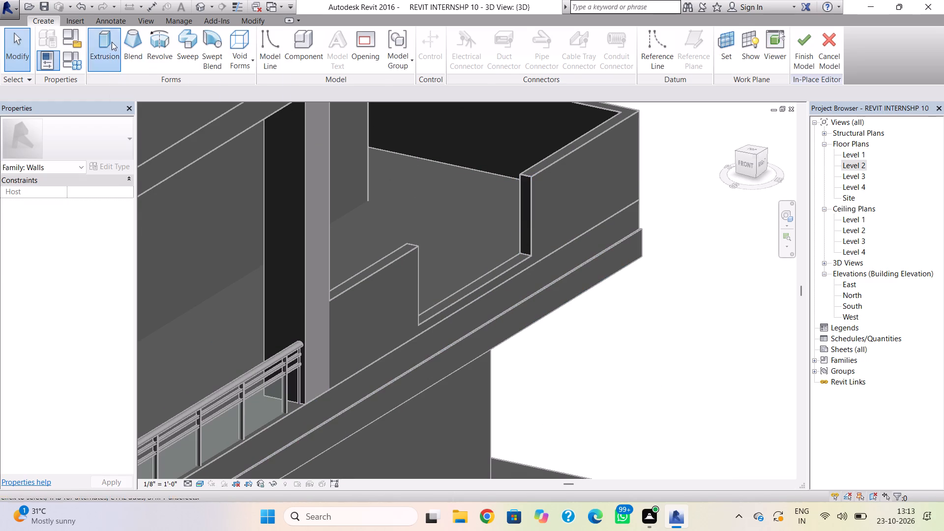
left_click(502, 35)
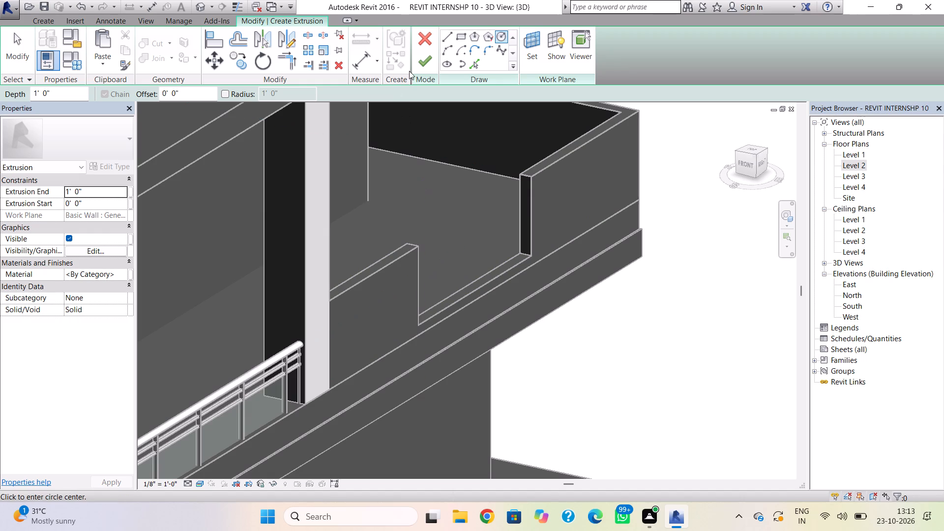
right_click_drag(475, 194, 509, 166, "shift")
scroll(489, 199, "up", 4)
right_click_drag(498, 217, 515, 210, "shift")
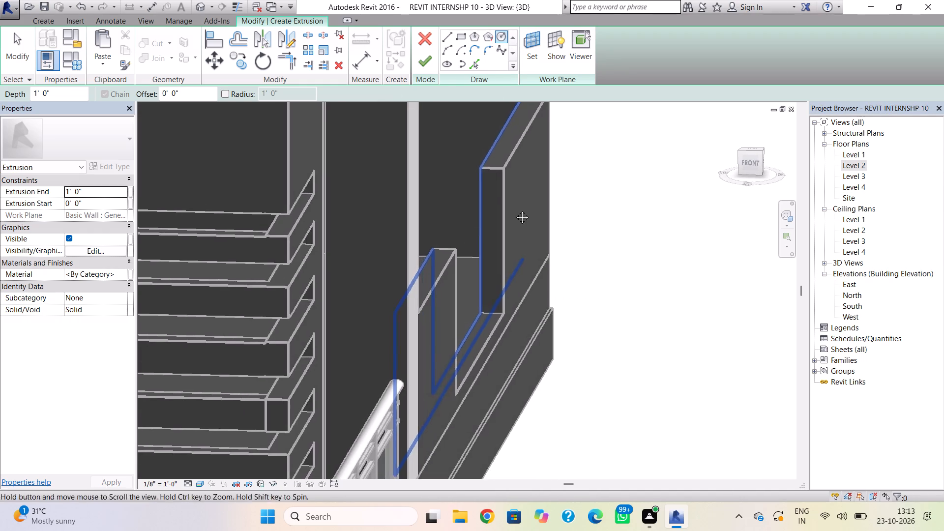
right_click_drag(515, 210, 515, 209, "shift")
scroll(480, 217, "up", 4)
left_click(498, 178)
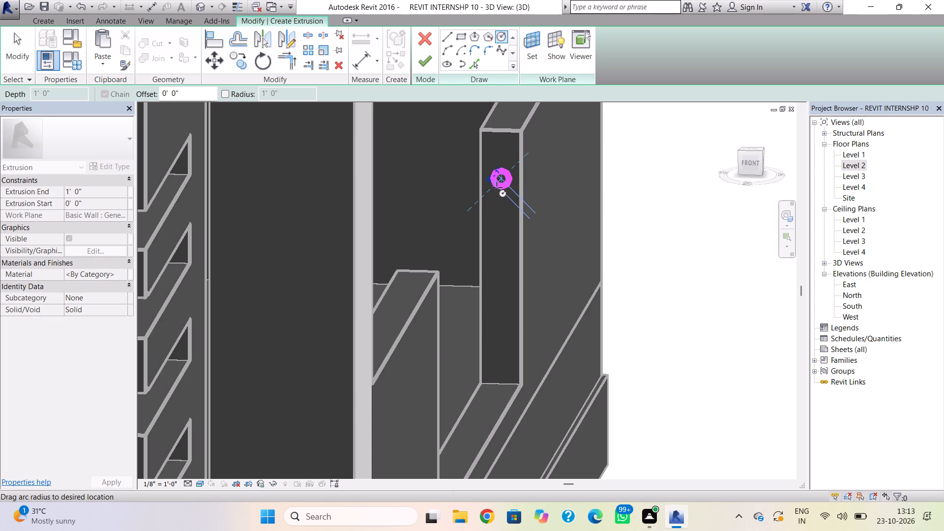
left_click(497, 187)
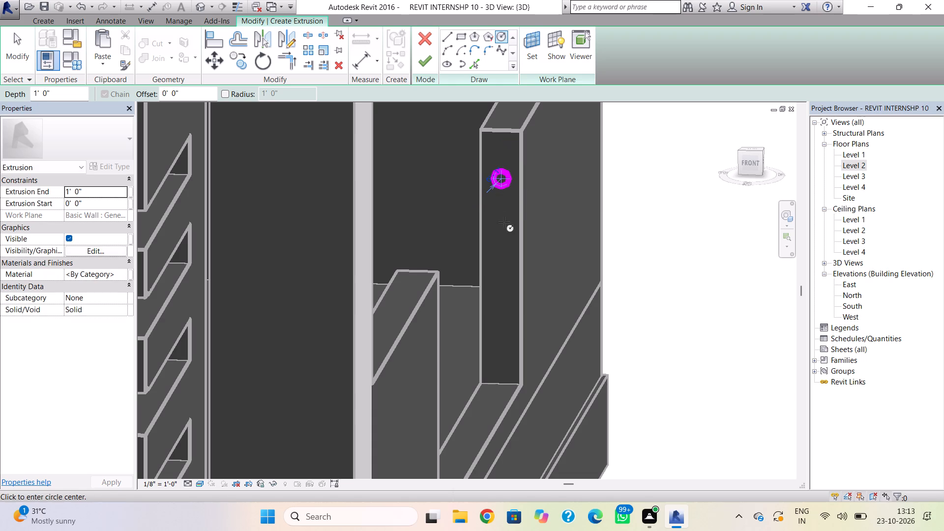
key("Escape")
key("Escape")
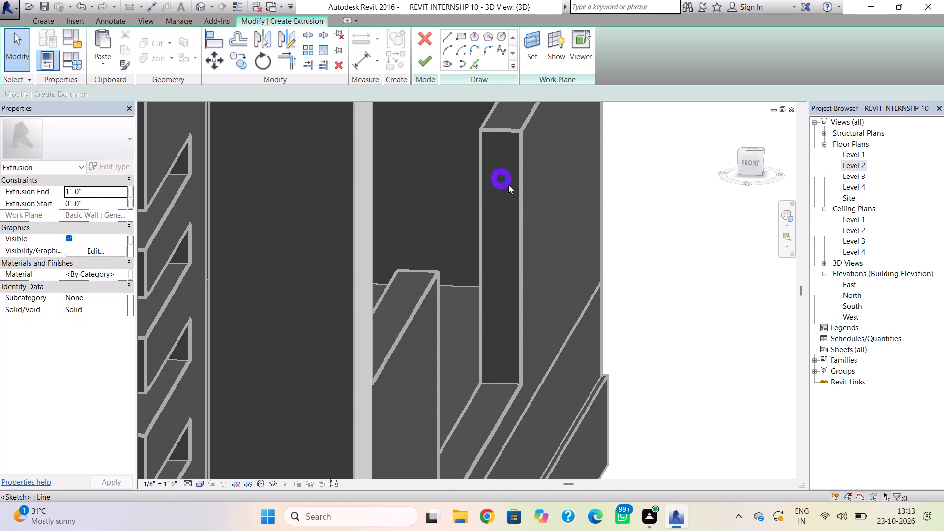
Copy the circle and paste five duplicates below it in a vertical row down the notch's end face.
left_click(501, 172)
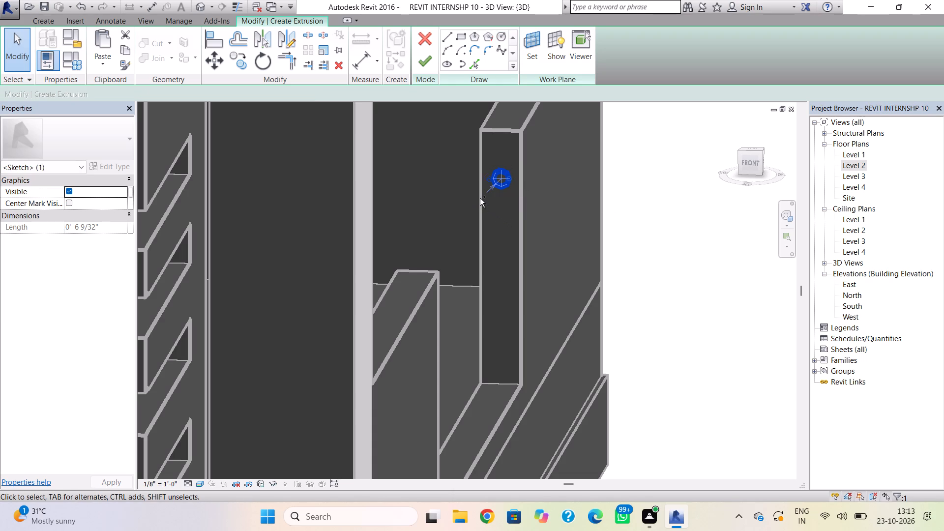
key("ctrl+c")
key("ctrl+v")
left_click(492, 225)
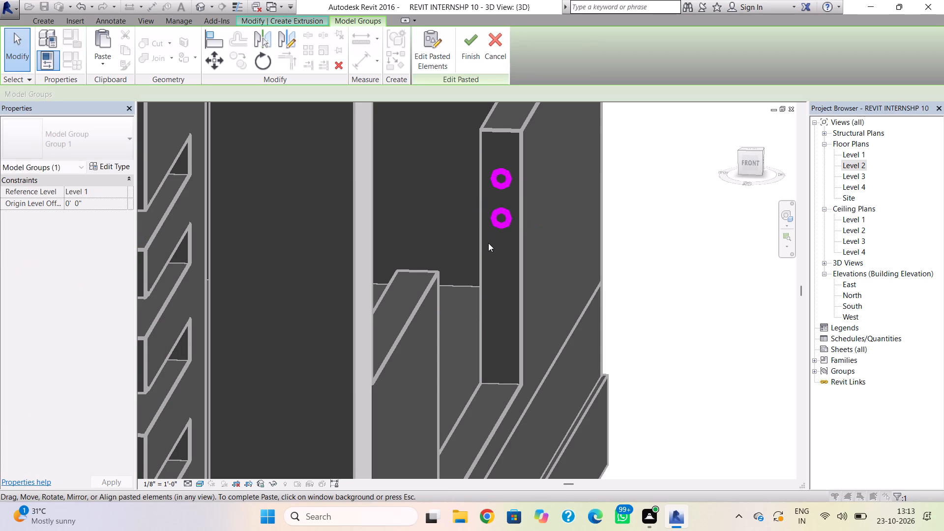
key("ctrl+v")
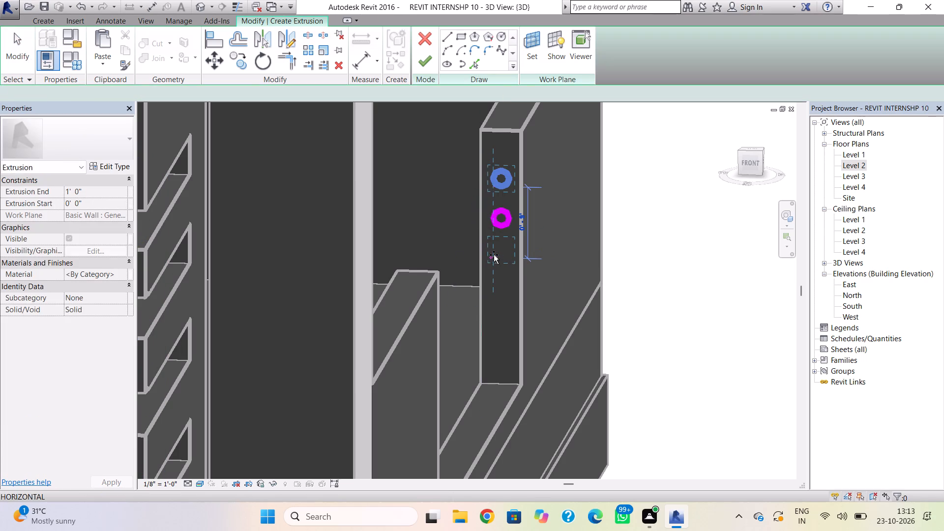
left_click(494, 257)
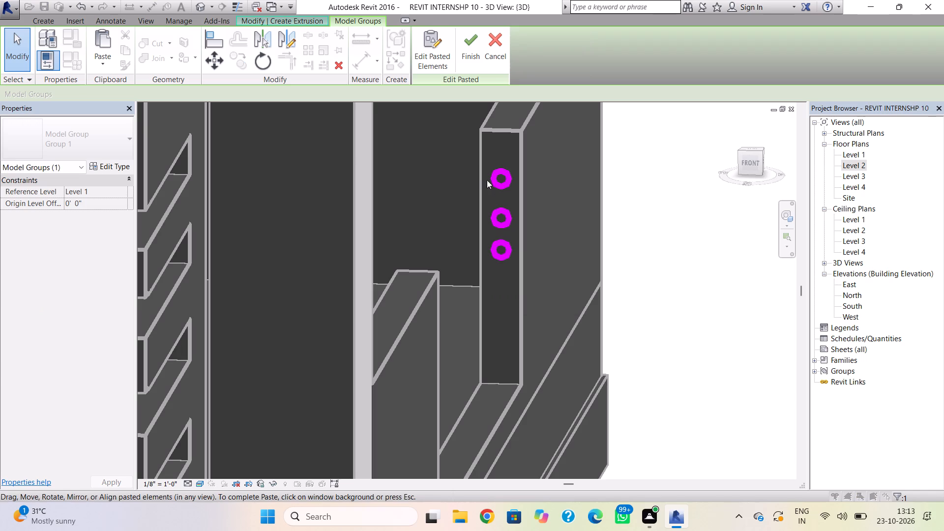
key("ctrl+c")
key("ctrl+v")
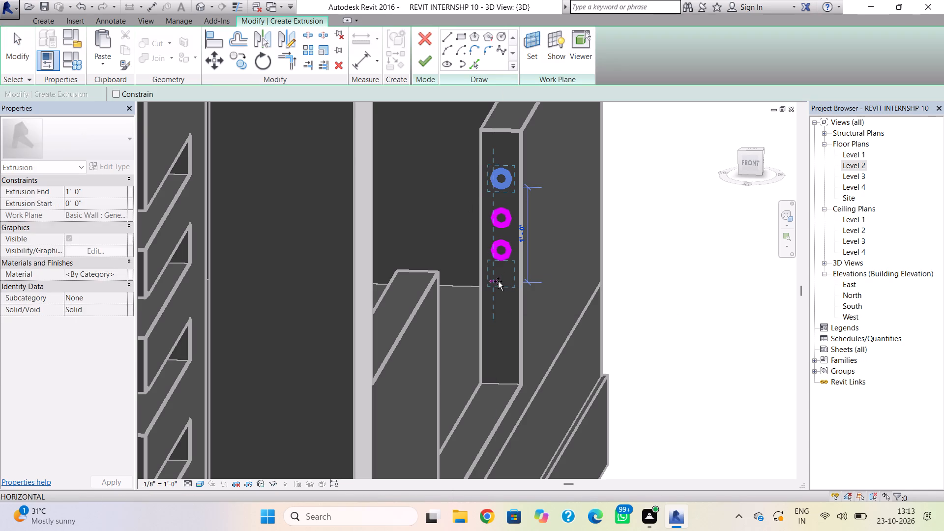
left_click(497, 287)
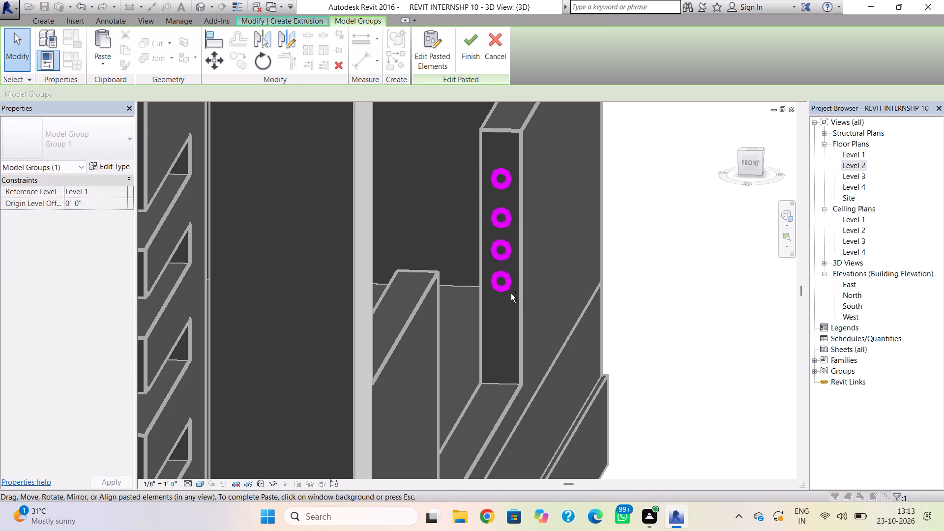
key("ctrl+v")
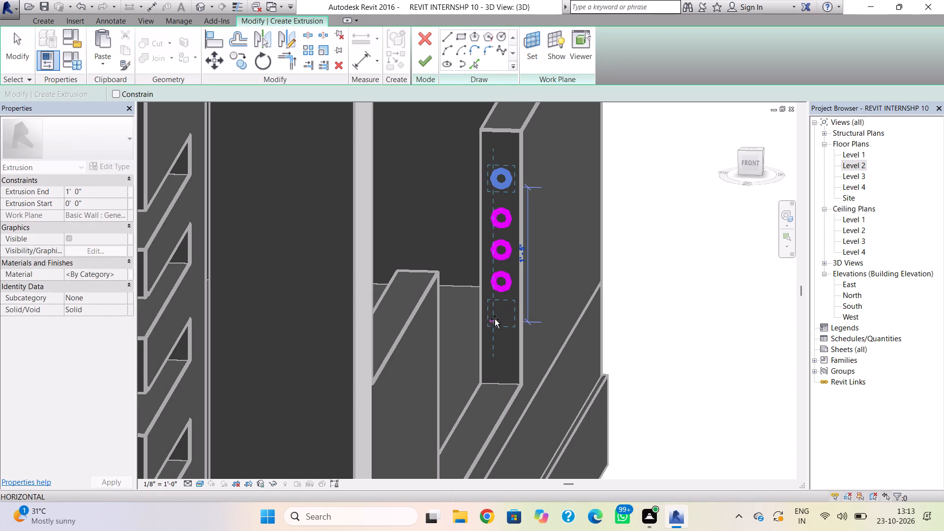
left_click(495, 319)
key("ctrl+v")
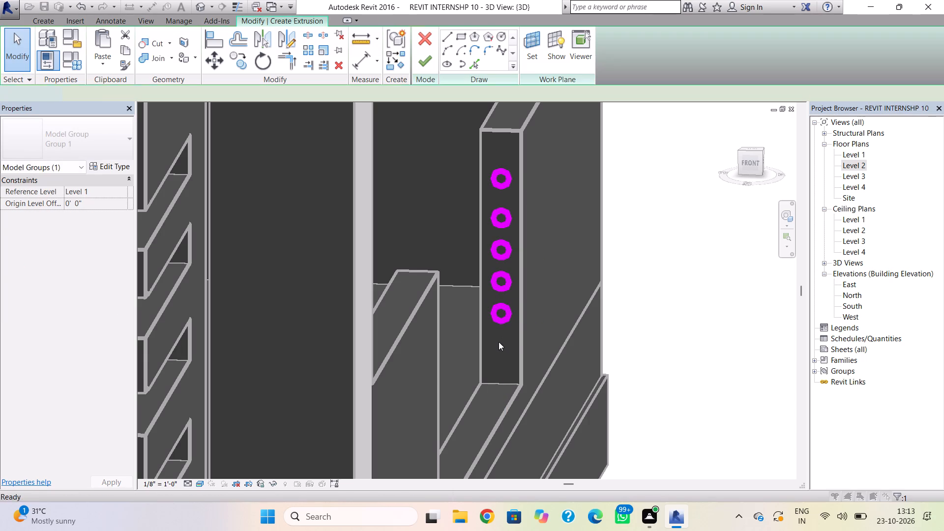
left_click(497, 351, "ctrl")
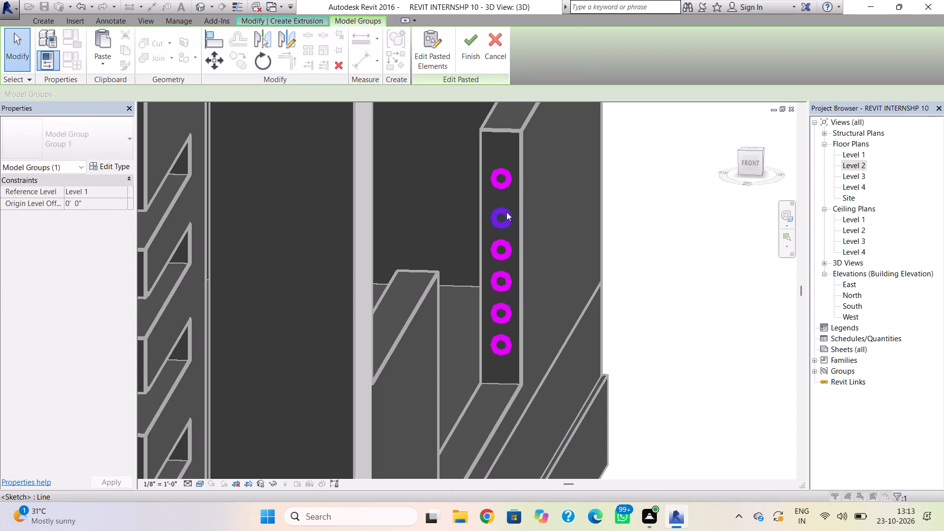
key("Escape")
Nudge the topmost circle slightly downward and to the right to adjust its spacing from the circle below.
left_click(511, 177)
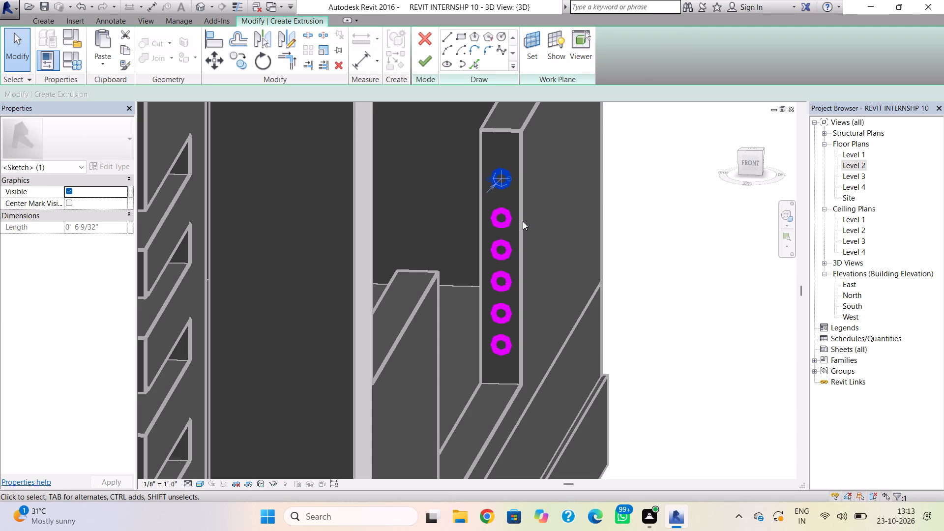
key("Down")
left_click(657, 207)
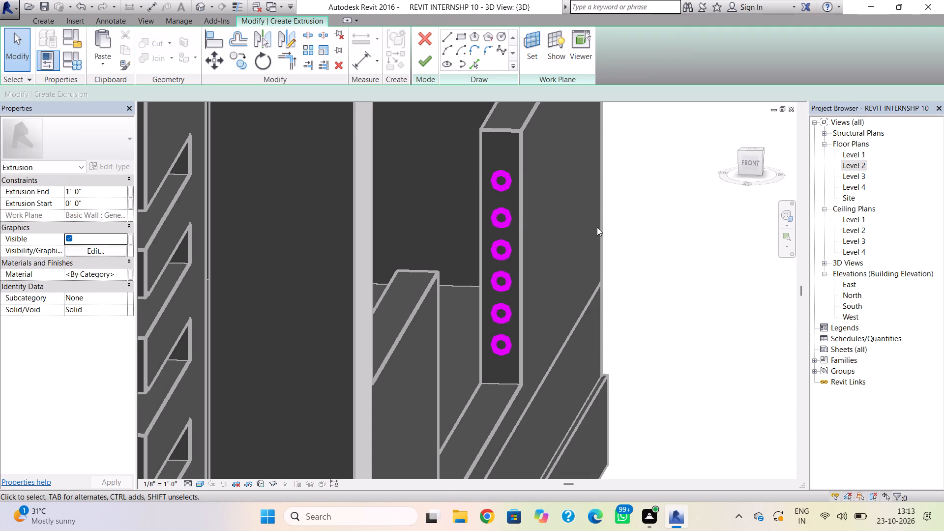
left_click(504, 183)
key("Down")
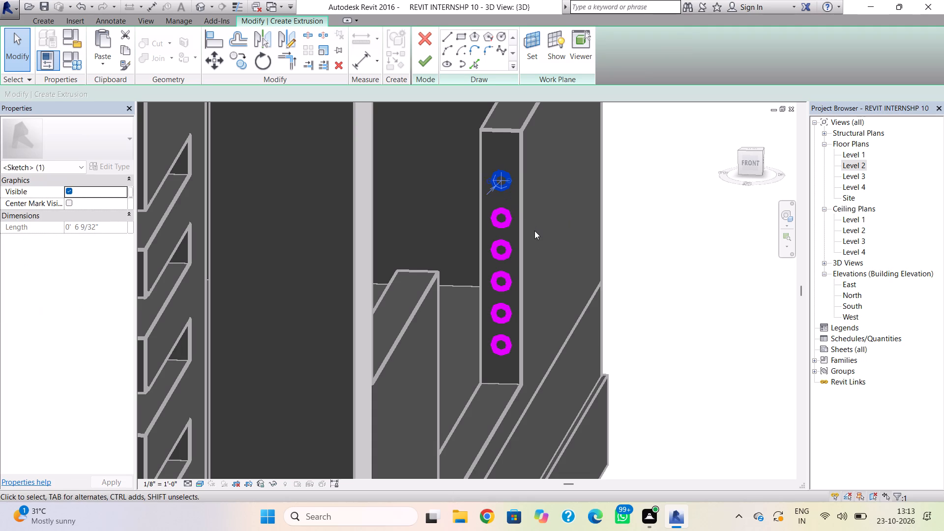
key("Right")
left_click(638, 217)
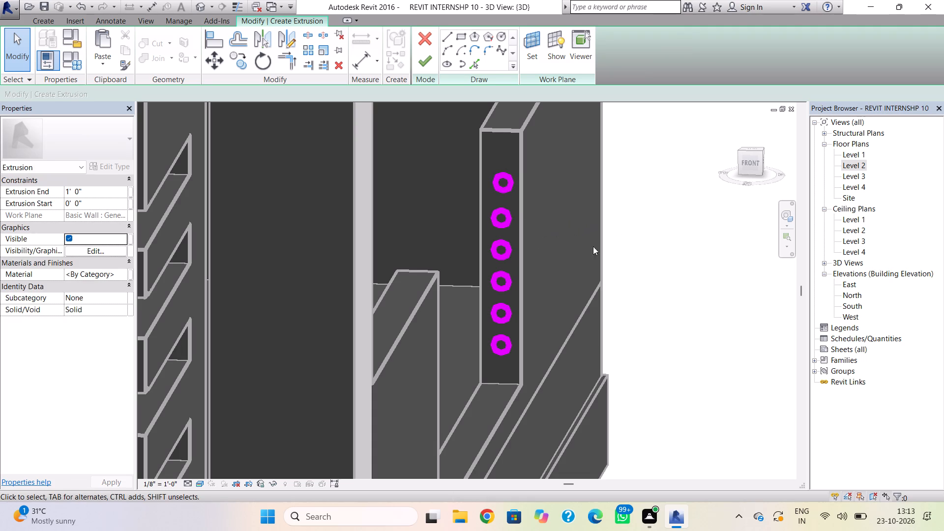
Finish the sketch of six circles to extrude them with a depth of 1' 0".
left_click(507, 316)
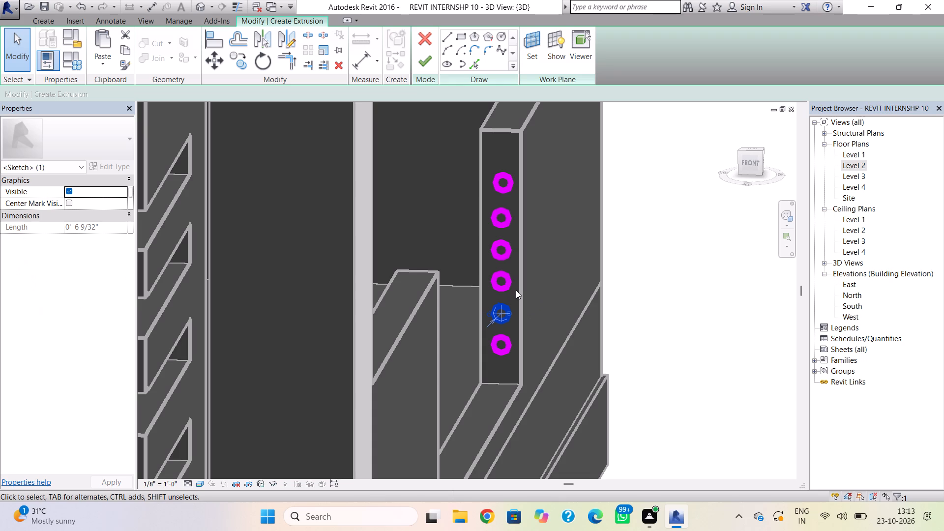
left_click(682, 209)
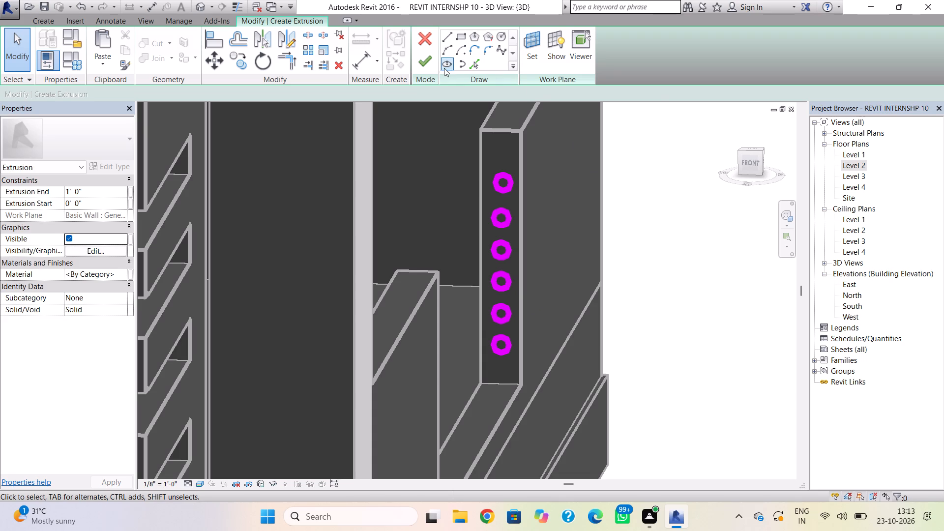
left_click(425, 61)
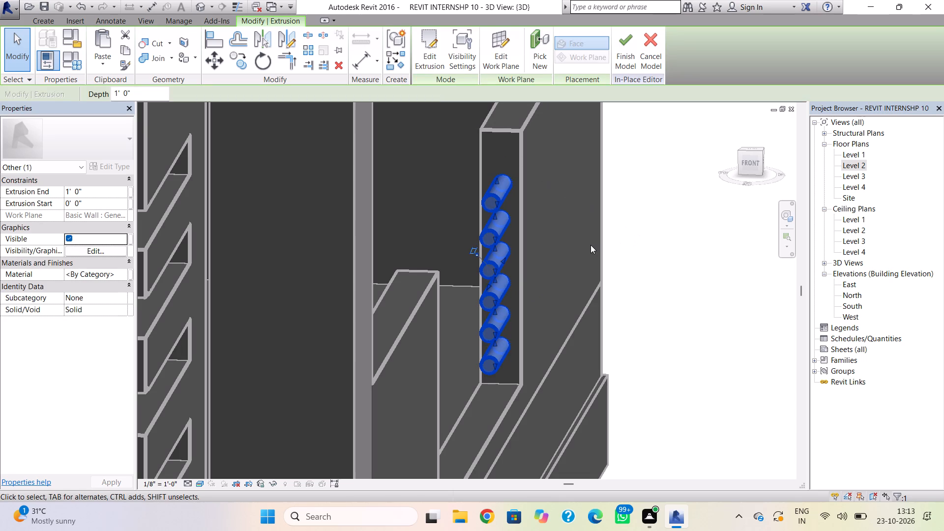
Stretch the six extruded bars across the full width of the notch to its opposite end face and finish the in-place model.
right_click_drag(595, 253, 475, 282, "shift")
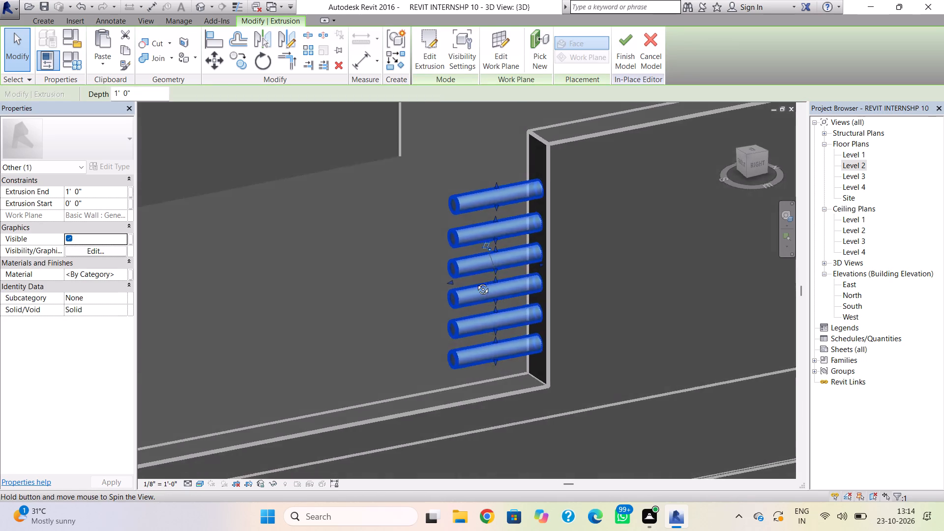
right_click_drag(475, 282, 397, 252, "shift")
scroll(397, 252, "down", 3)
middle_click_drag(412, 254, 542, 242)
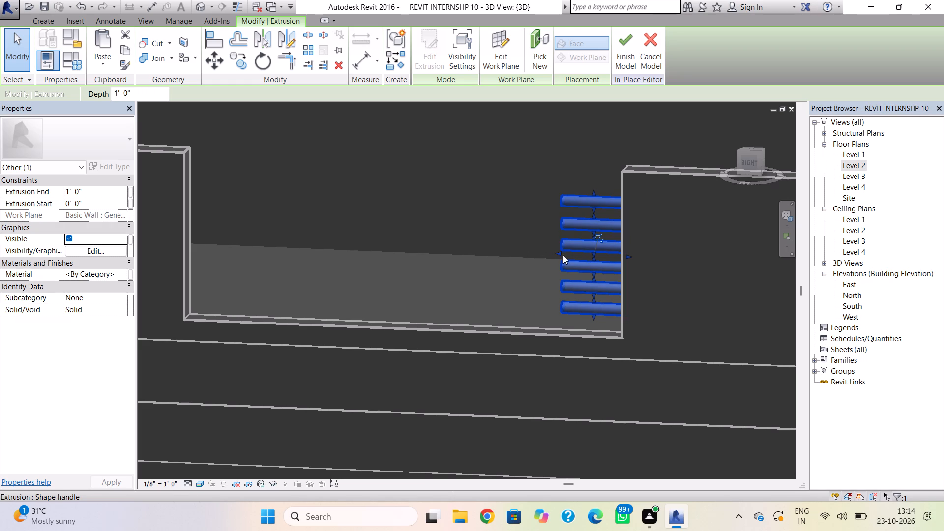
left_click_drag(560, 252, 183, 240)
left_click(326, 157)
scroll(356, 256, "down", 4)
middle_click_drag(359, 260, 387, 325)
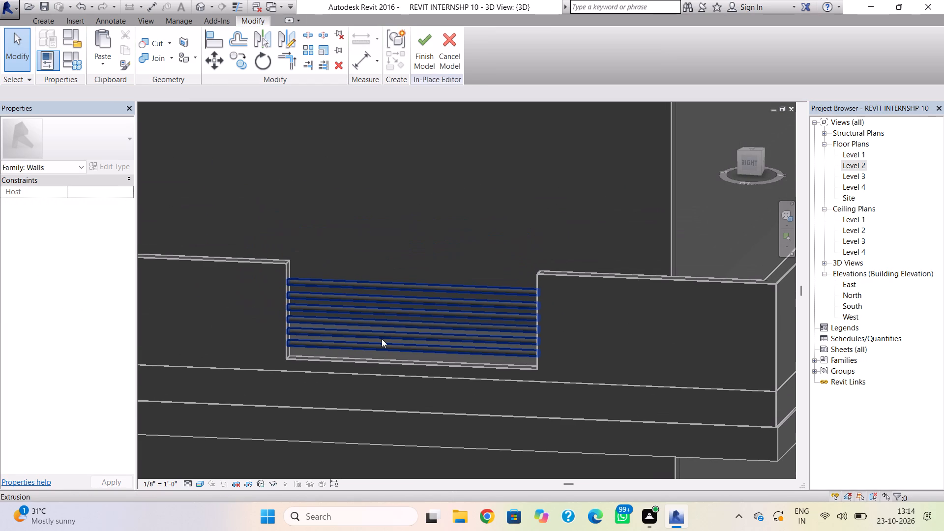
key("Escape")
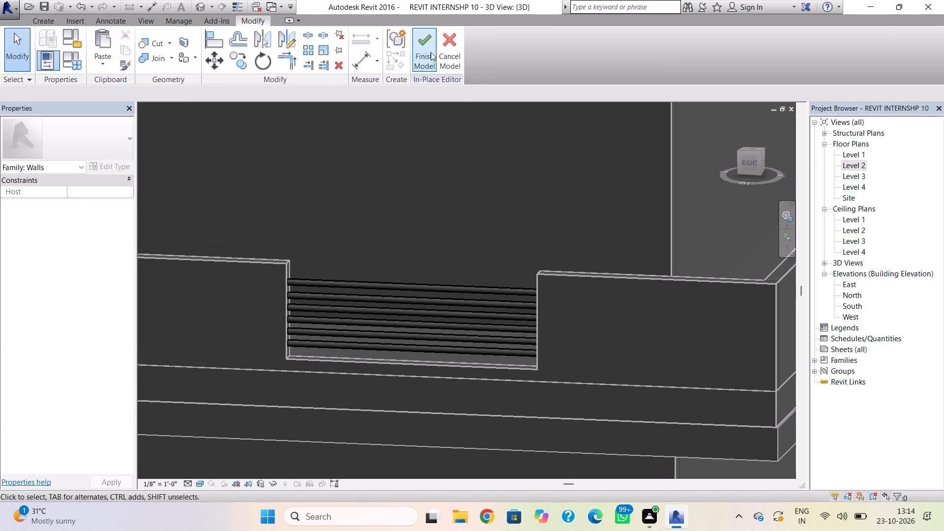
left_click(426, 47)
right_click_drag(477, 245, 559, 255, "shift")
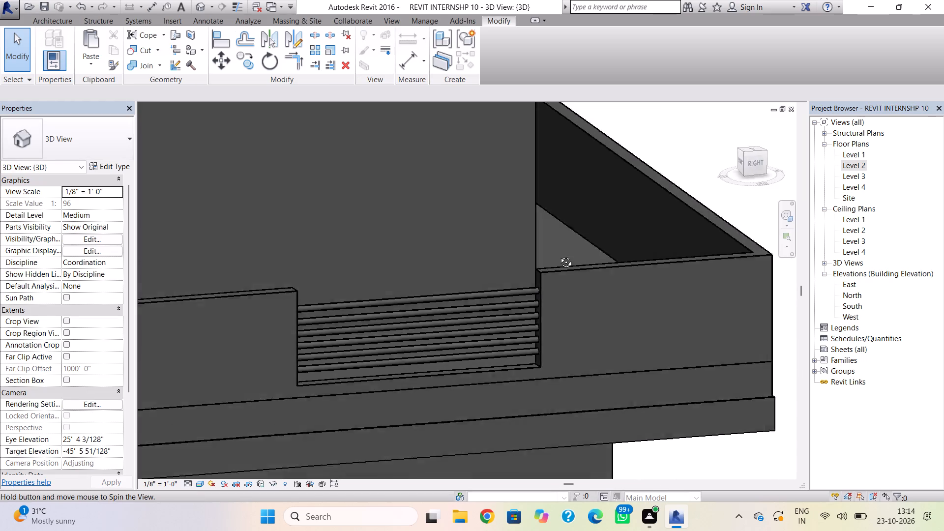
right_click_drag(559, 255, 590, 267, "shift")
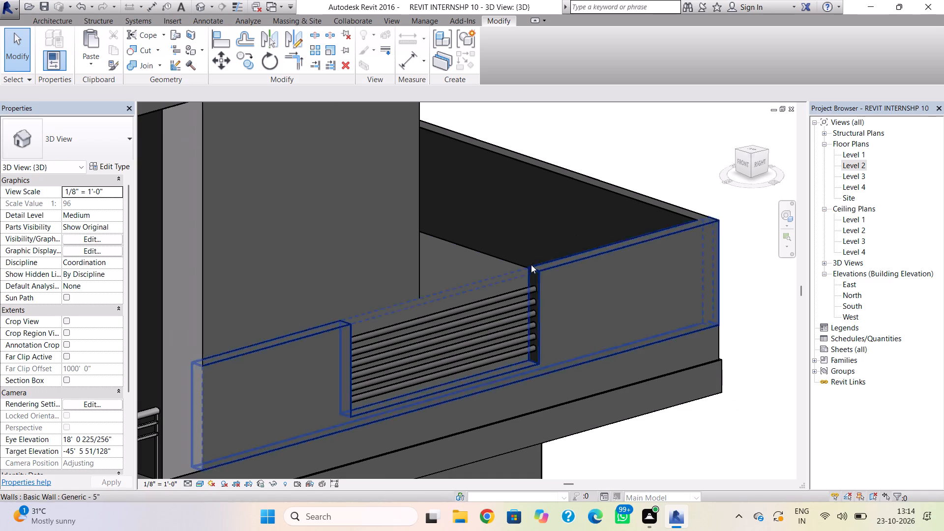
Reopen the in-place bars for editing and sketch an Extrusion circle about 6 9/32" in circumference above the topmost bar on the notch's end face.
left_click(523, 290)
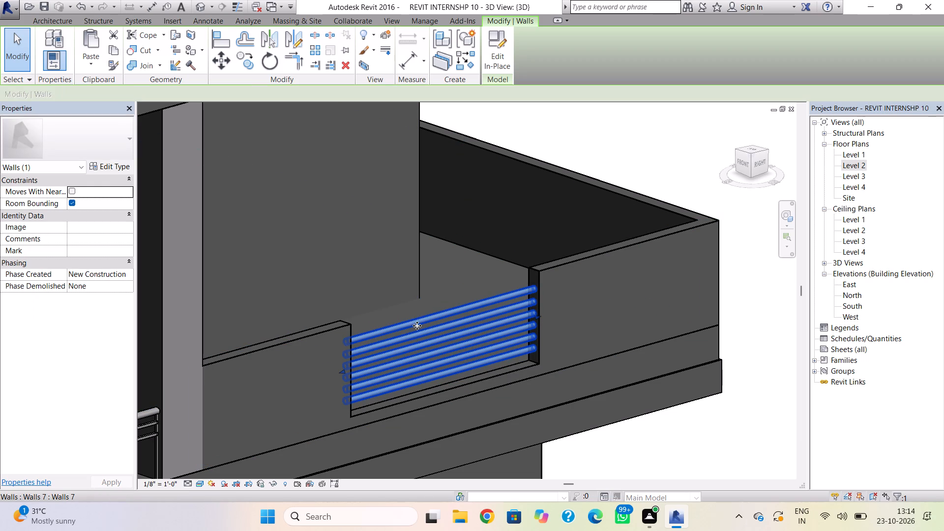
key("Escape")
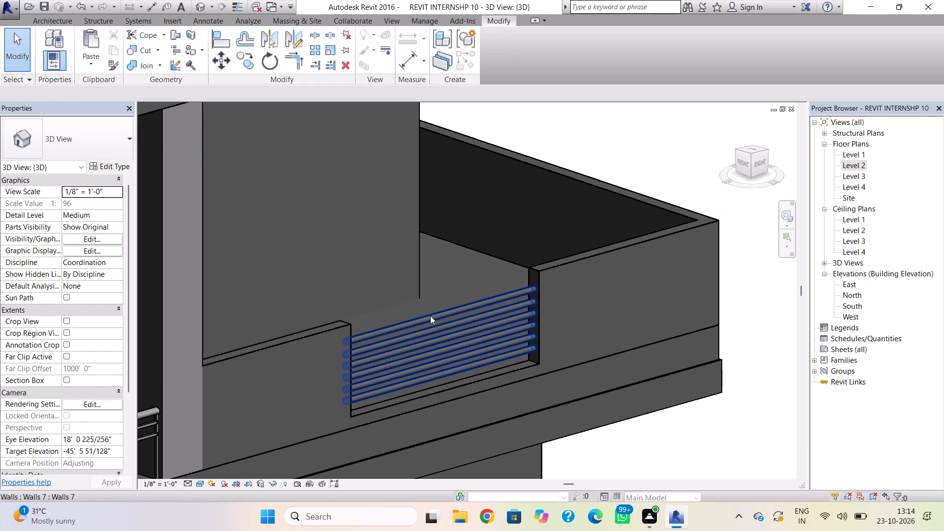
double_click(430, 316)
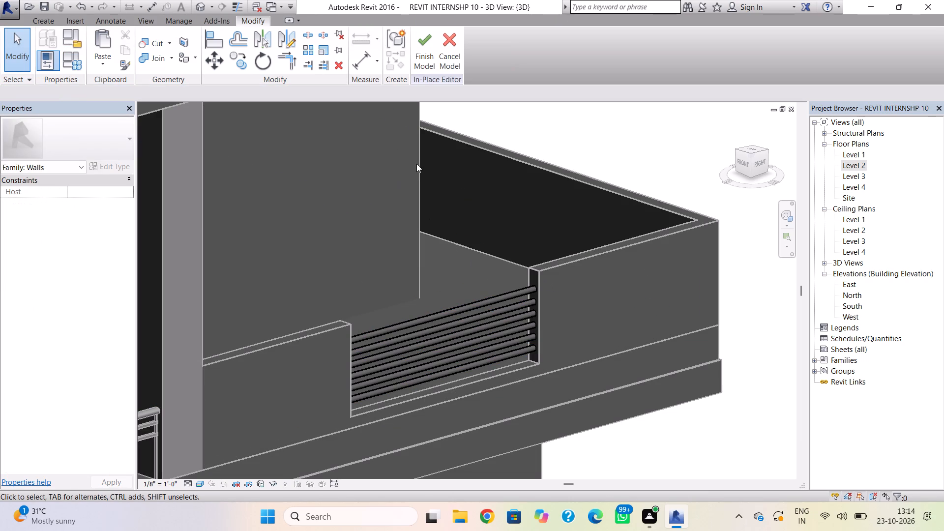
left_click(48, 21)
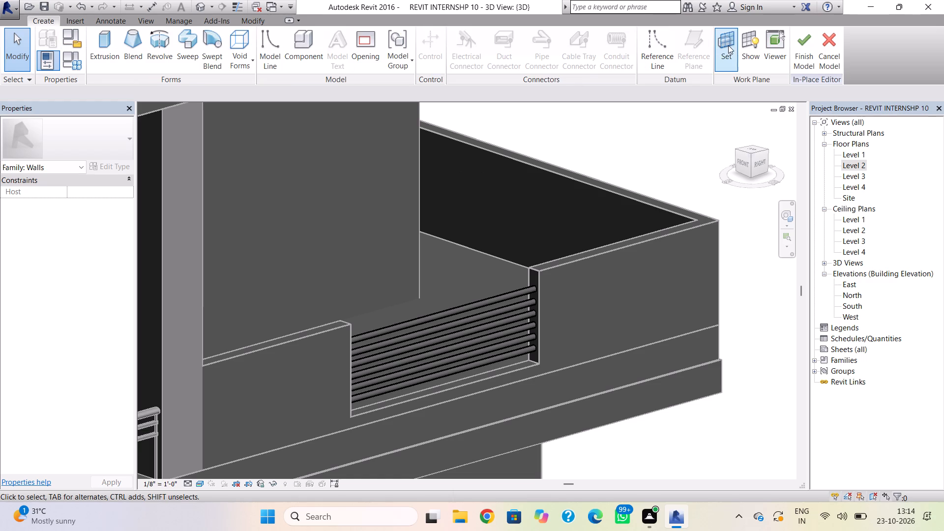
left_click(114, 43)
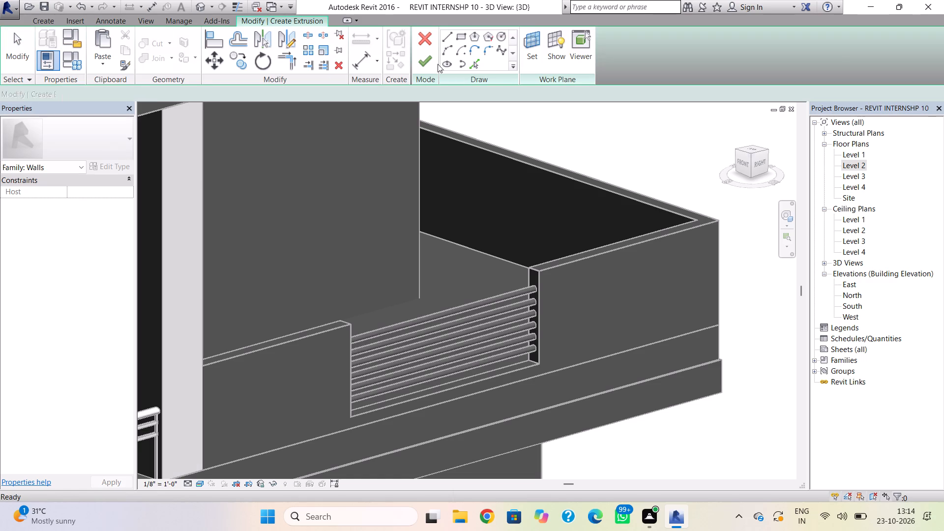
left_click(500, 33)
right_click_drag(399, 206, 406, 211, "shift")
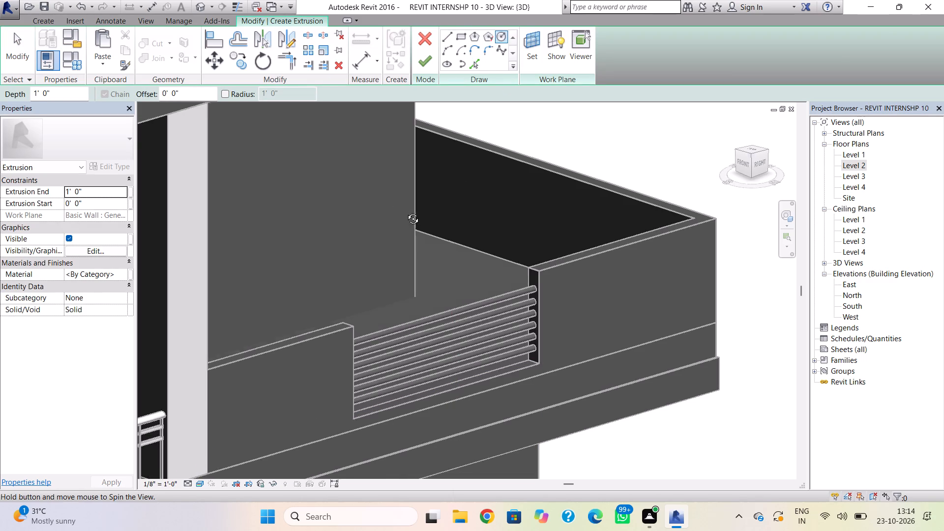
right_click_drag(406, 211, 495, 179, "shift")
scroll(537, 320, "up", 3)
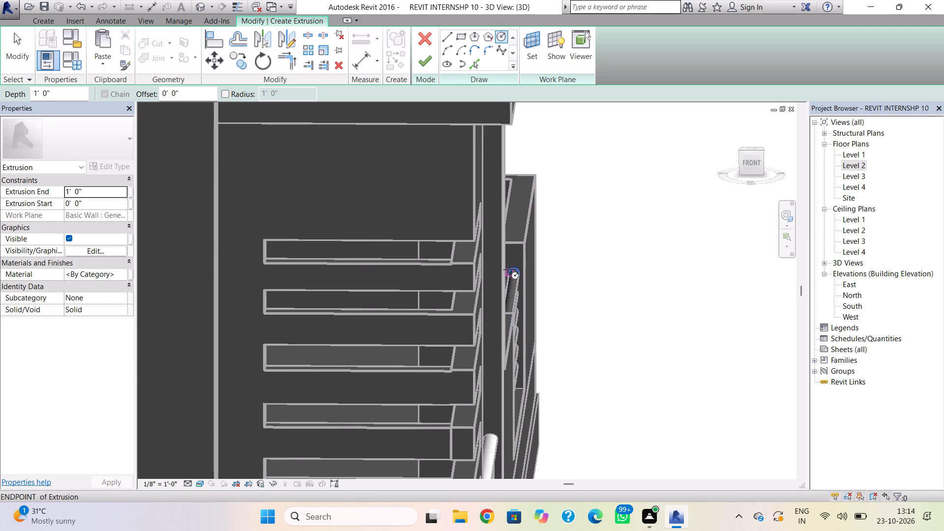
scroll(508, 267, "up", 3)
key("Escape")
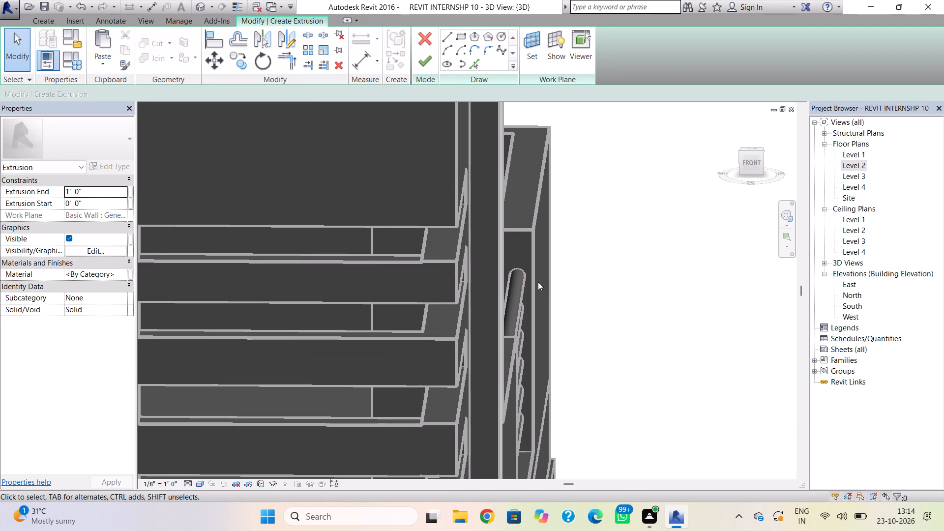
left_click(521, 276)
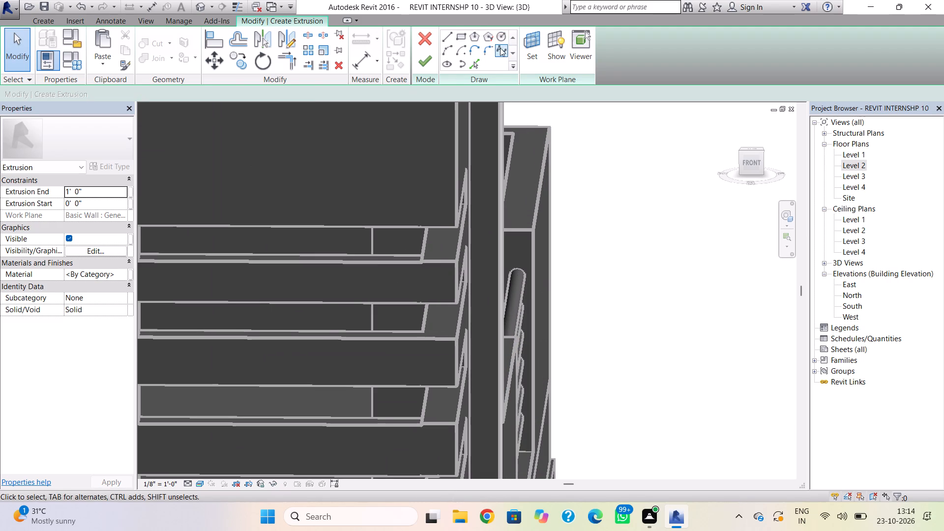
left_click(501, 36)
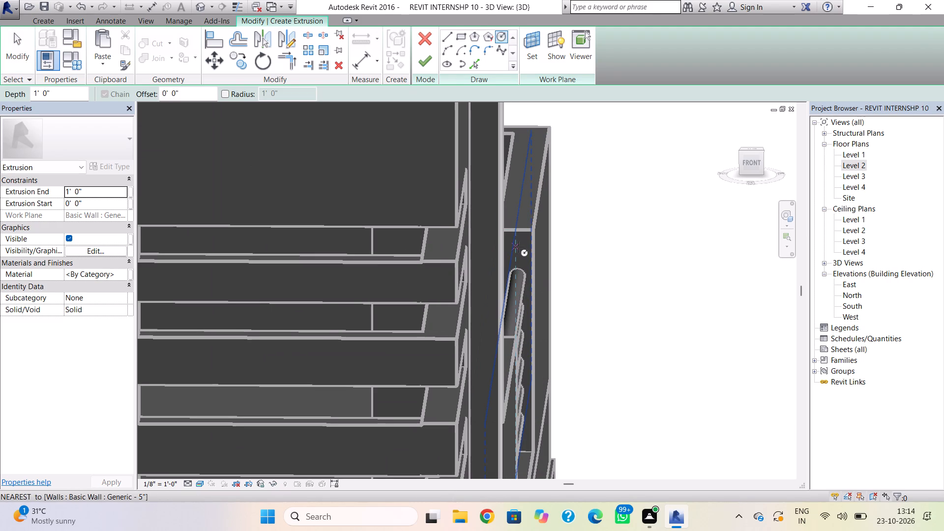
left_click(516, 247)
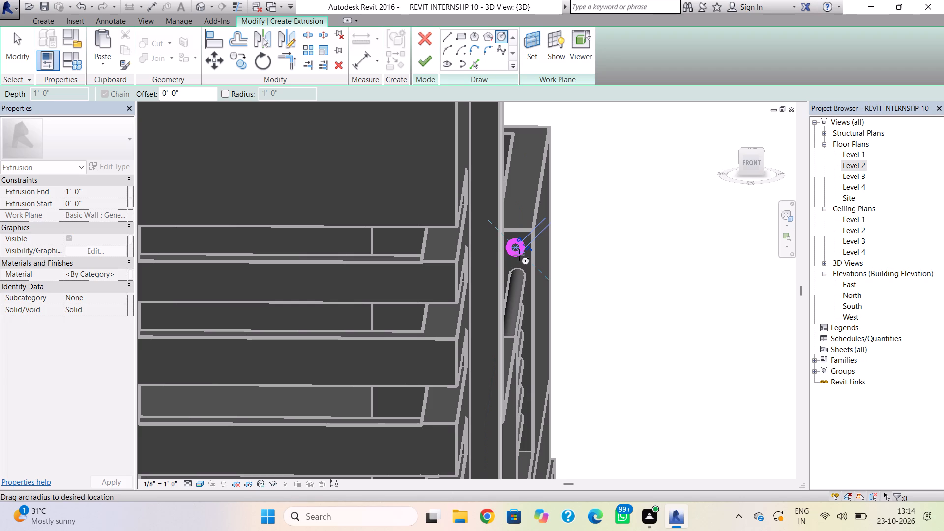
left_click(519, 255)
key("Escape")
key("Escape")
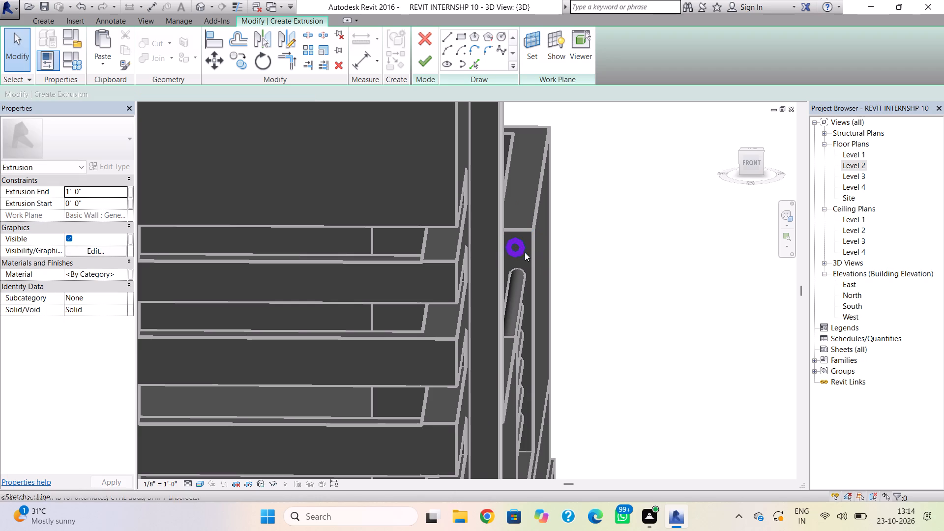
Nudge the new circle slightly right and down to line up with the bars, and finish the sketch as a 1' 0" extrusion.
left_click(521, 252)
key("Right")
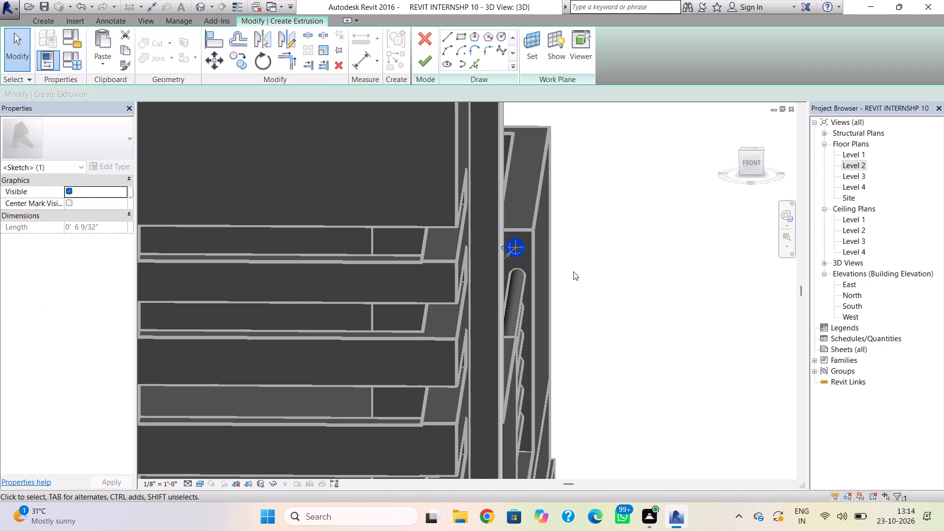
key("Down")
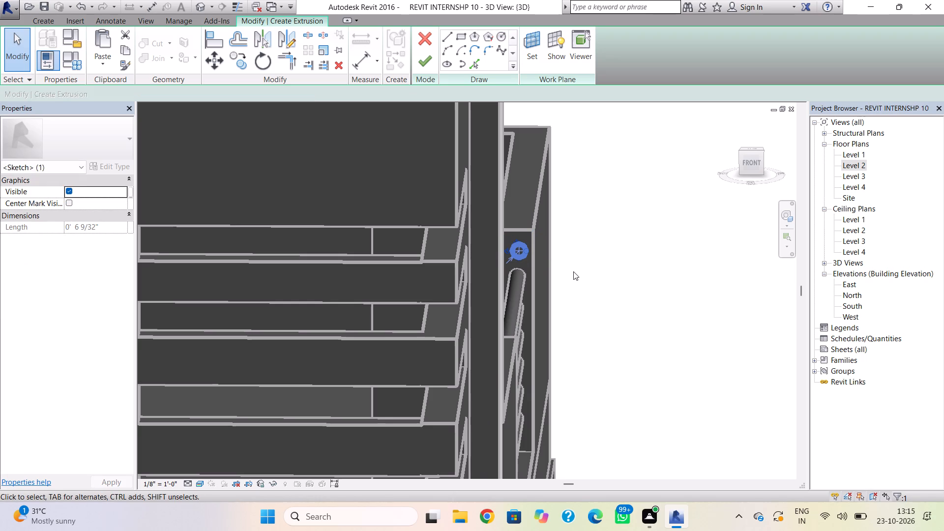
left_click(423, 59)
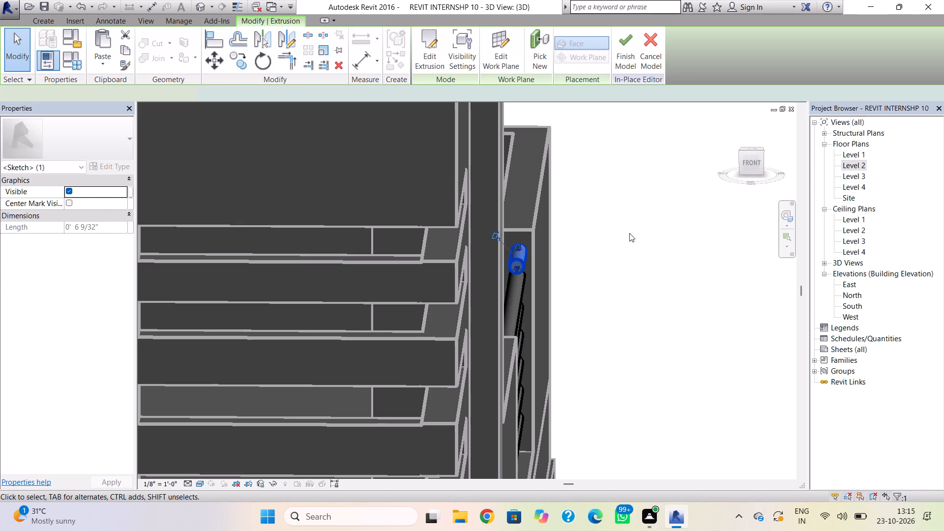
Stretch the new top bar across the notch to the opposite end face and finish the in-place model.
right_click_drag(623, 316, 530, 338, "shift")
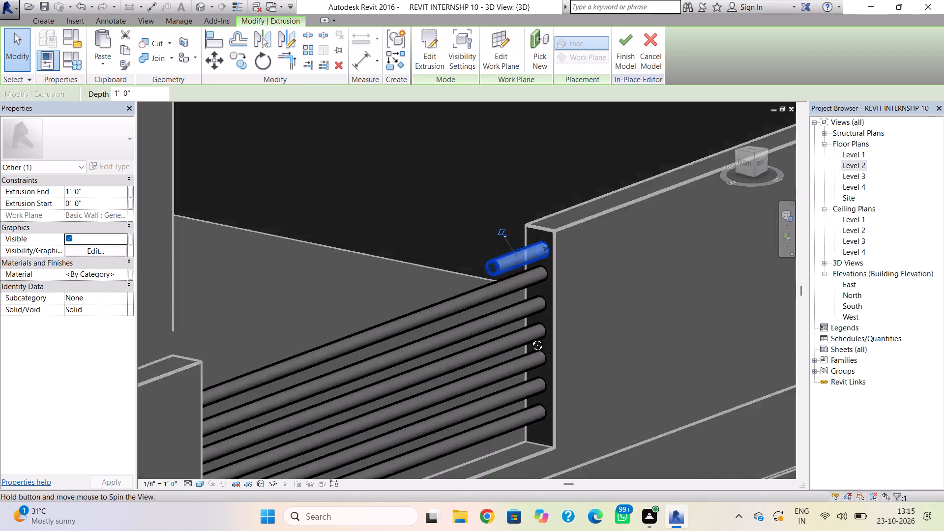
right_click_drag(530, 338, 495, 339, "shift")
scroll(558, 320, "down", 3)
middle_click_drag(556, 320, 625, 301)
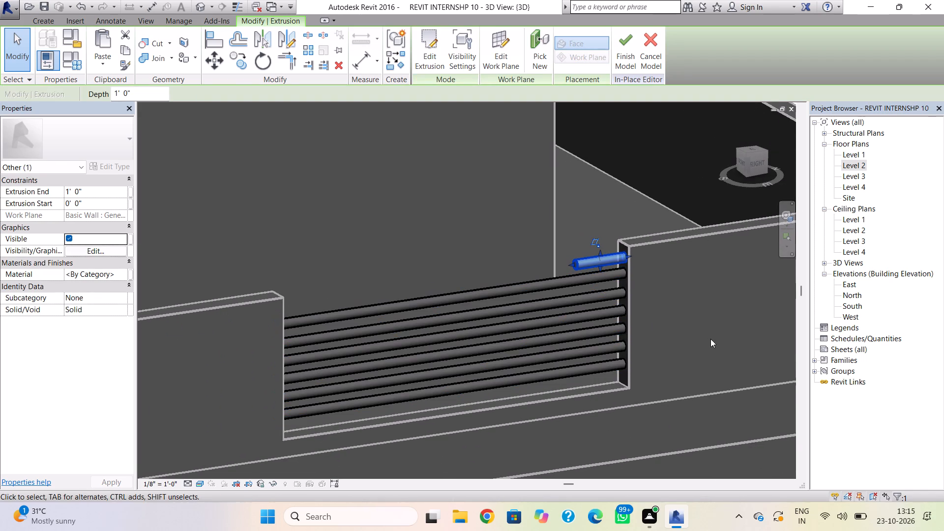
right_click_drag(710, 339, 610, 327)
key("Escape")
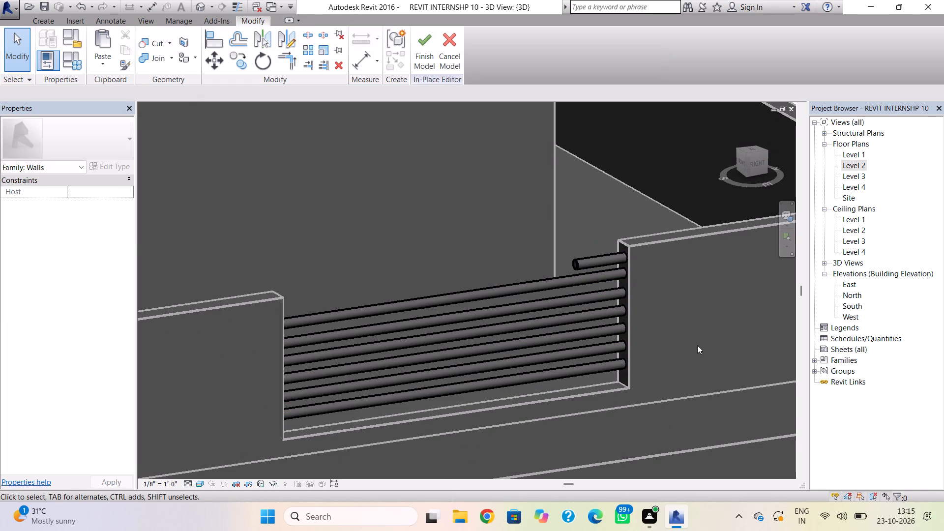
right_click_drag(700, 342, 642, 336, "shift")
left_click(582, 256)
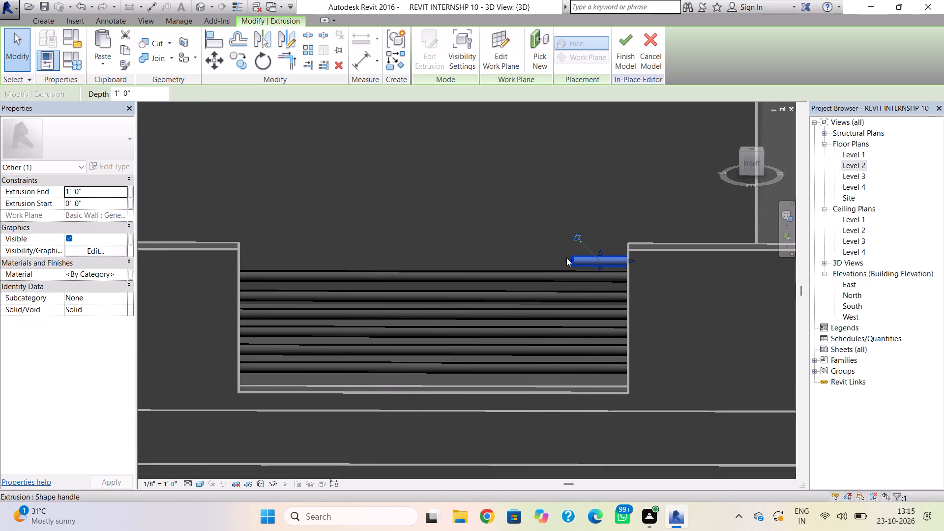
left_click_drag(566, 258, 268, 292)
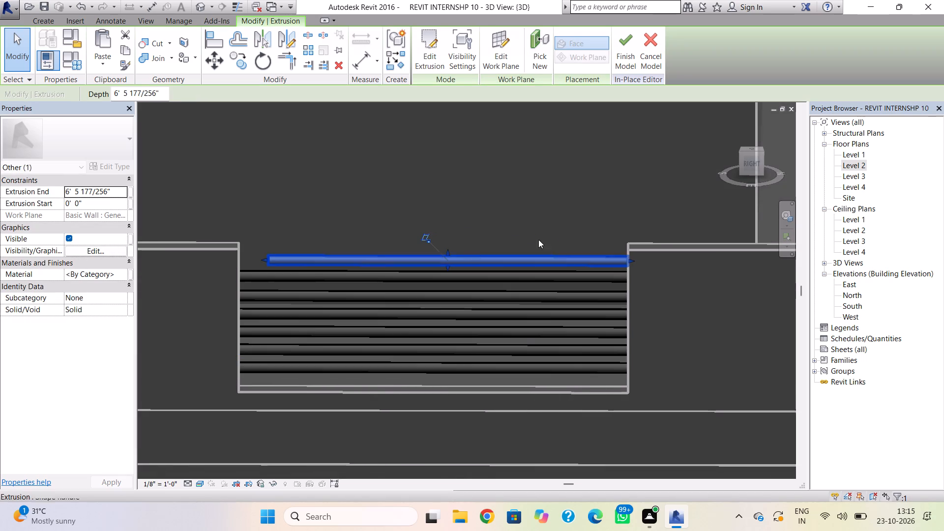
right_click_drag(620, 216, 553, 227, "shift")
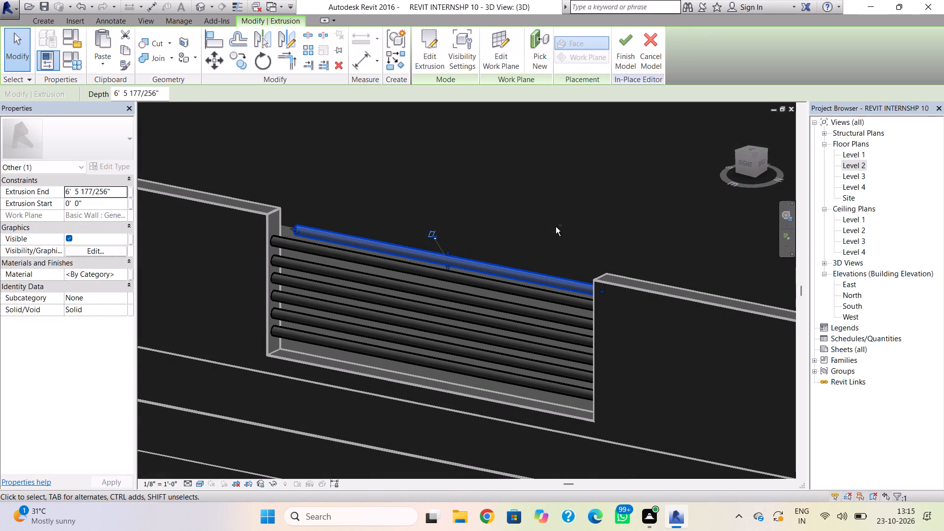
left_click_drag(295, 228, 268, 225)
left_click(328, 206)
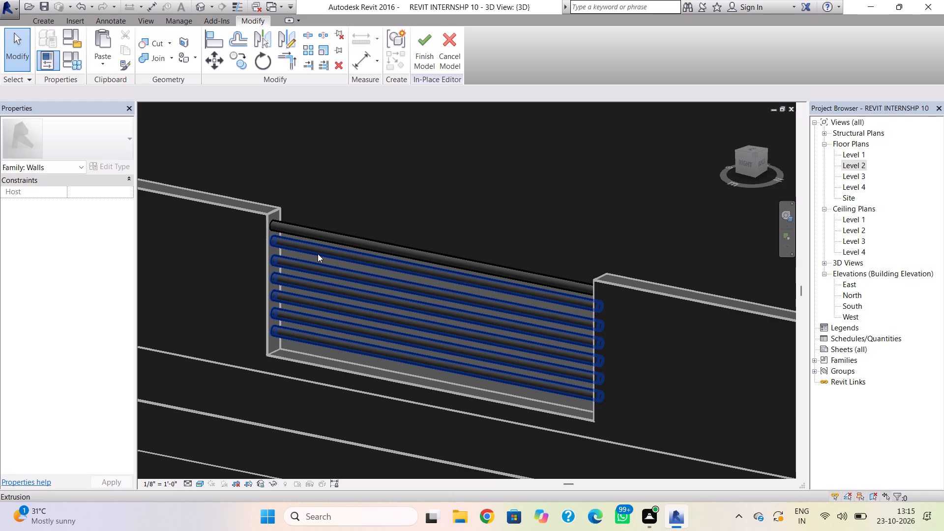
left_click(431, 41)
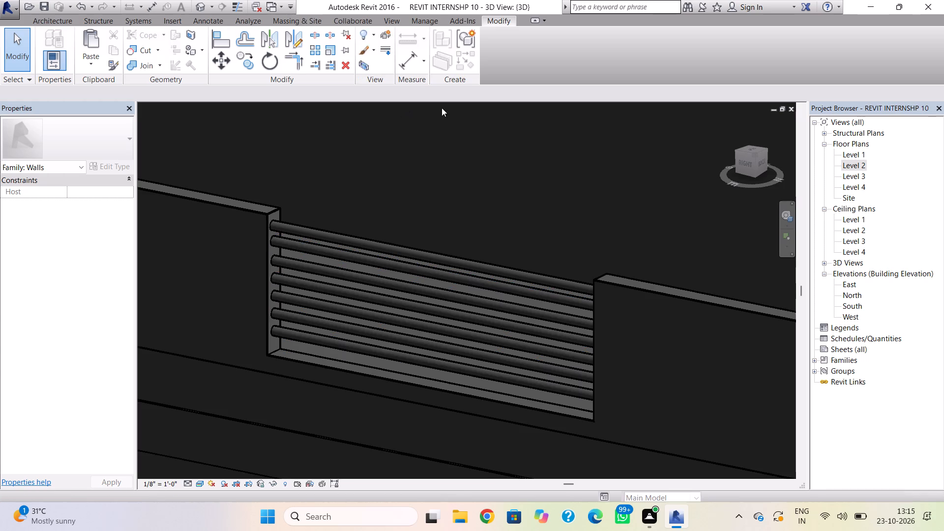
key("Escape")
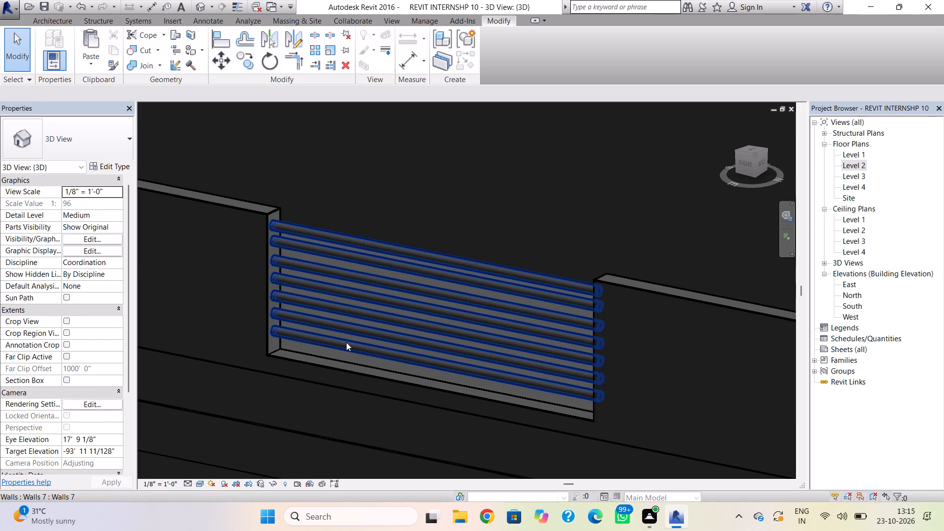
left_click(346, 342)
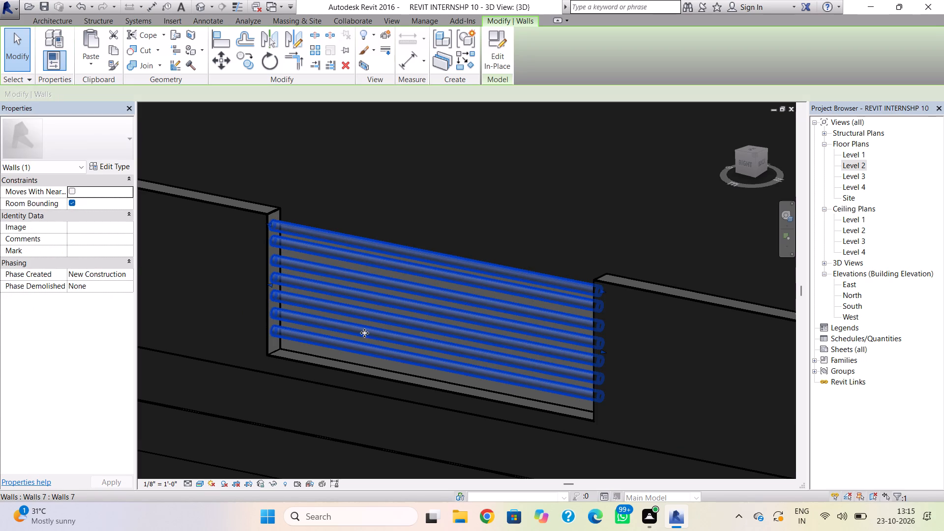
key("Escape")
Start a new in-place model in the Walls category and accept its default name.
right_click_drag(199, 274, 280, 279, "shift")
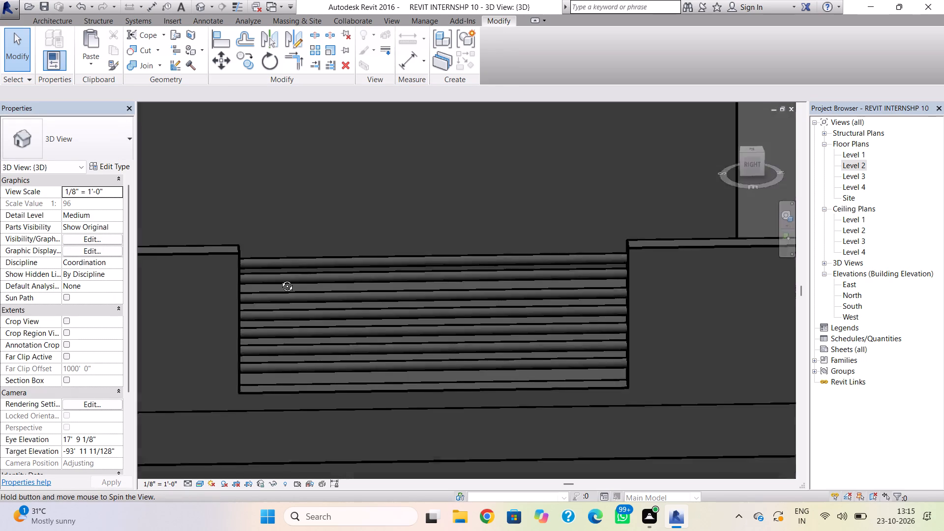
right_click_drag(280, 279, 411, 280, "shift")
scroll(402, 275, "down", 5)
scroll(475, 338, "down", 5)
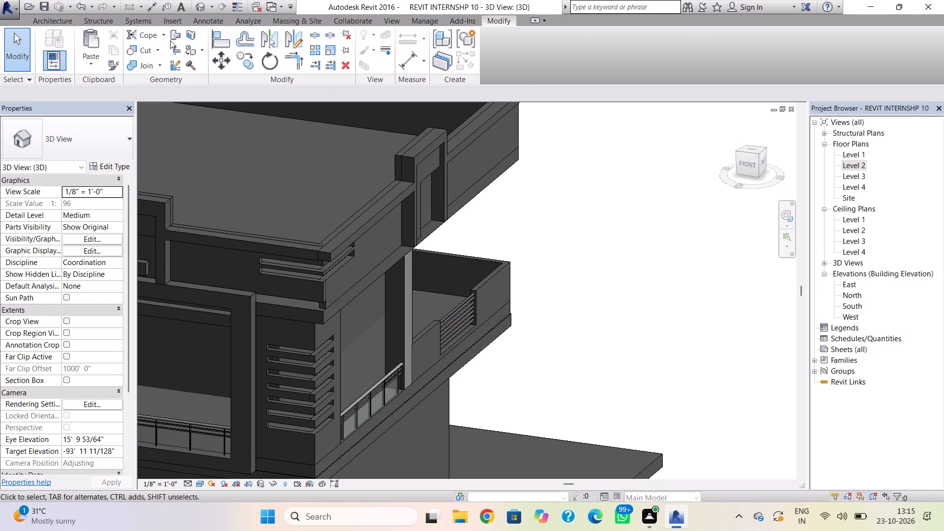
left_click(60, 20)
left_click(133, 66)
left_click(150, 111)
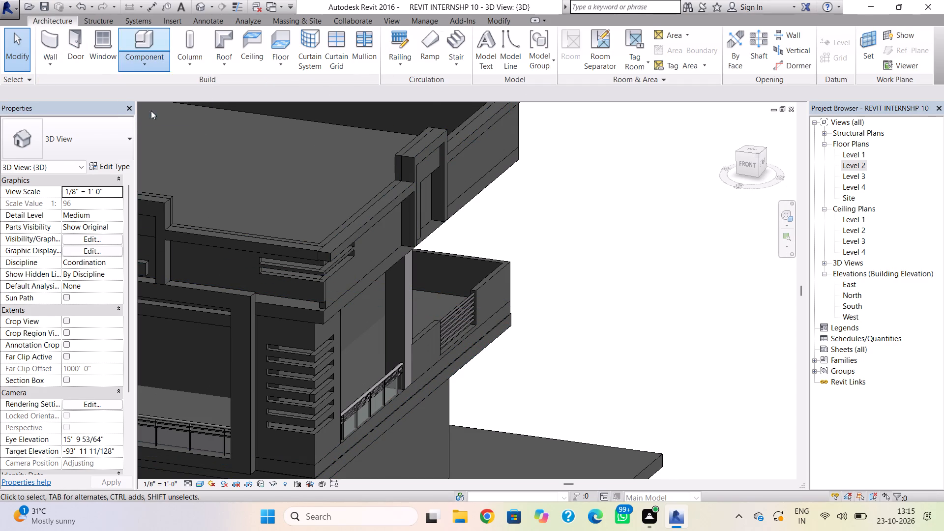
scroll(437, 230, "down", 16)
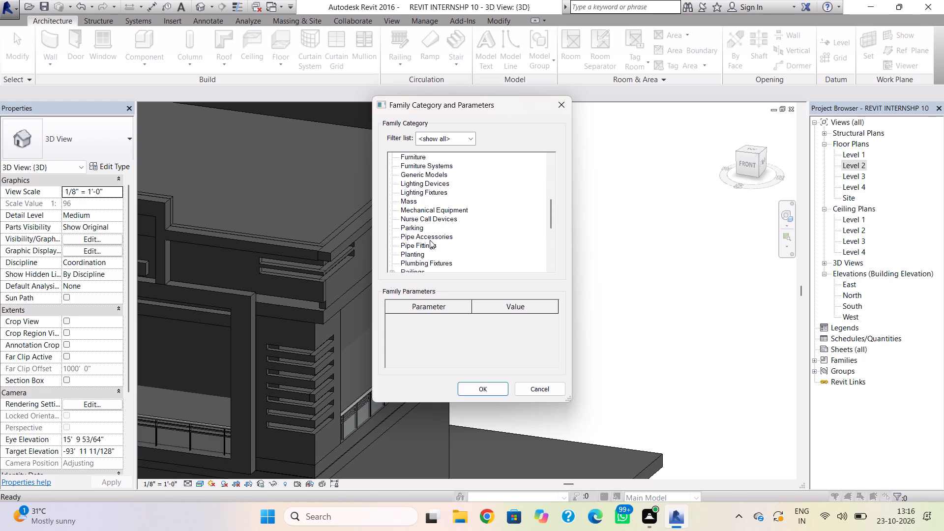
scroll(430, 240, "down", 17)
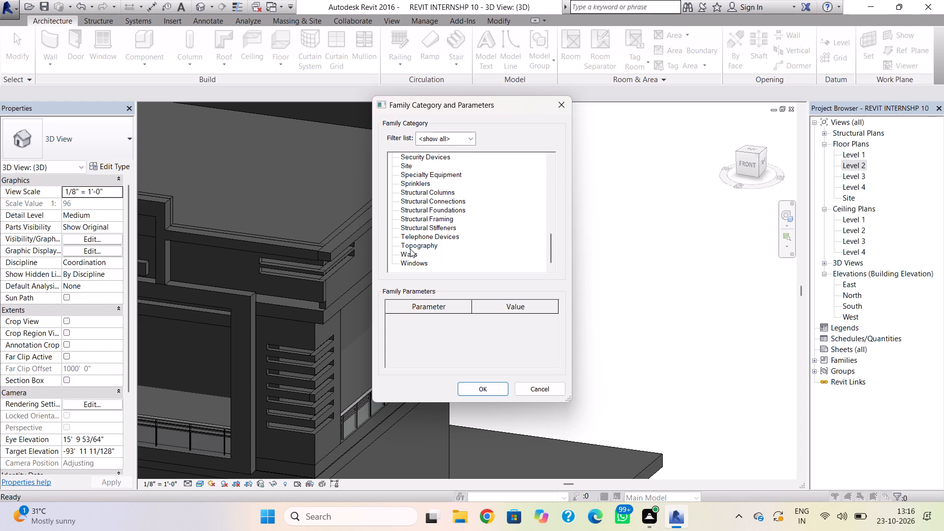
left_click(411, 255)
left_click(469, 386)
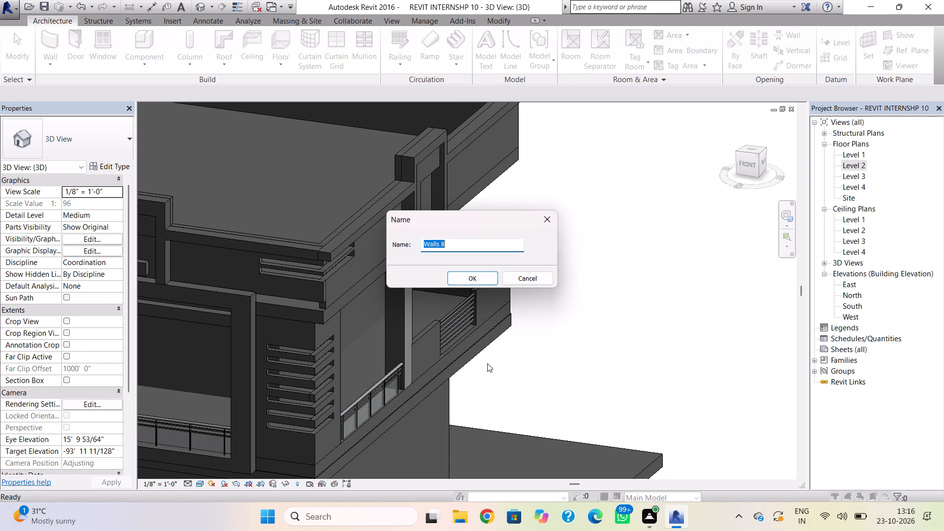
left_click(488, 282)
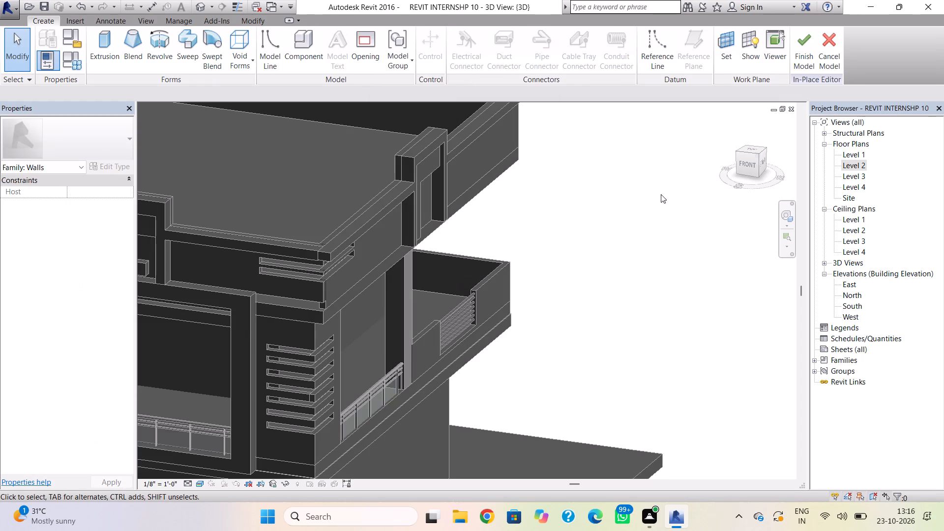
Set the work plane by picking the outer face of the parapet wall around the barred notch on the building's right side.
left_click(762, 163)
right_click_drag(597, 234, 450, 163, "shift")
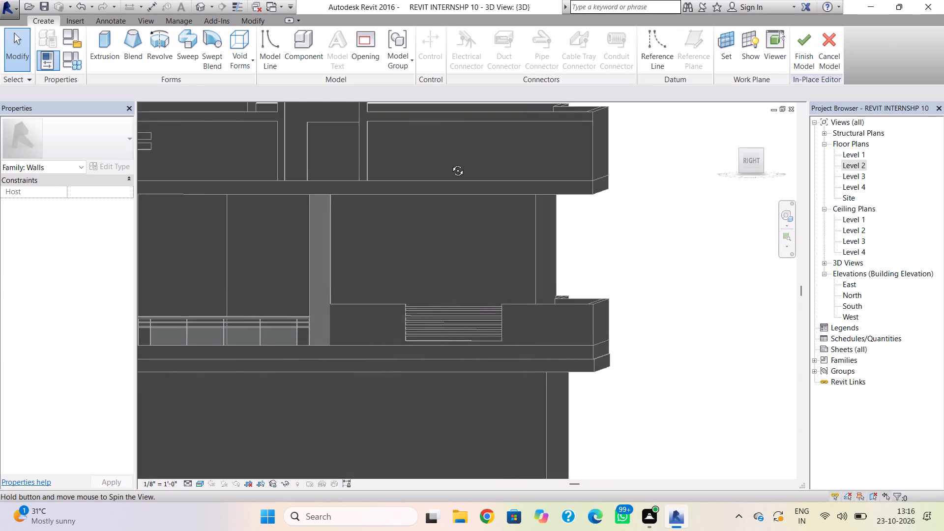
right_click_drag(450, 163, 455, 160, "shift")
scroll(480, 226, "up", 2)
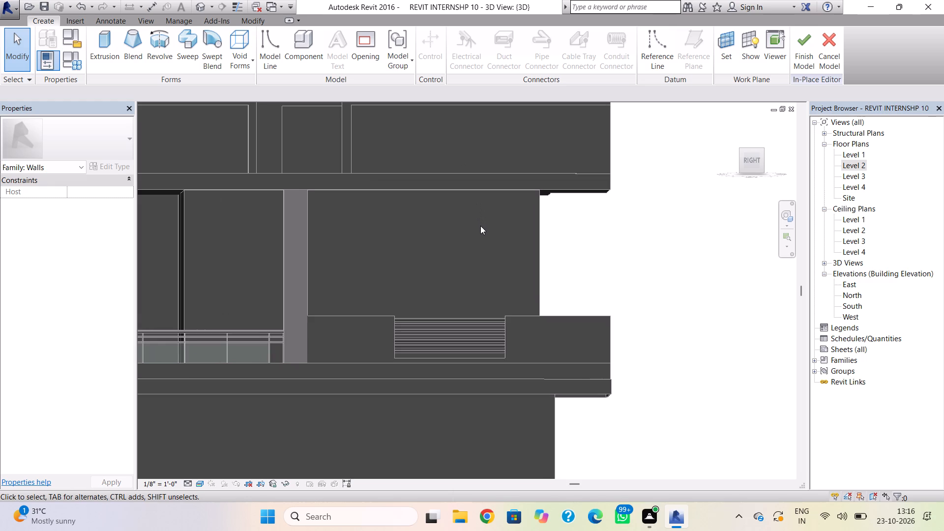
left_click(729, 37)
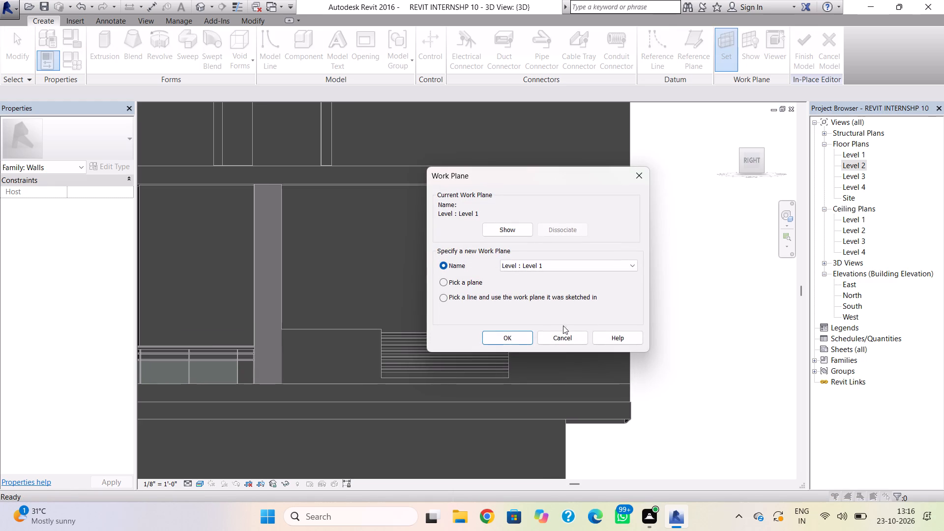
left_click(445, 282)
left_click(501, 337)
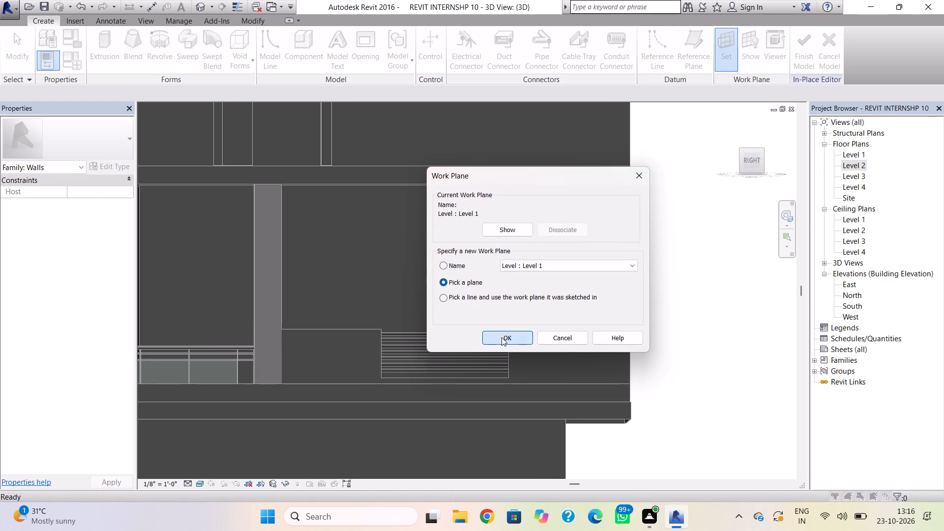
left_click(542, 333)
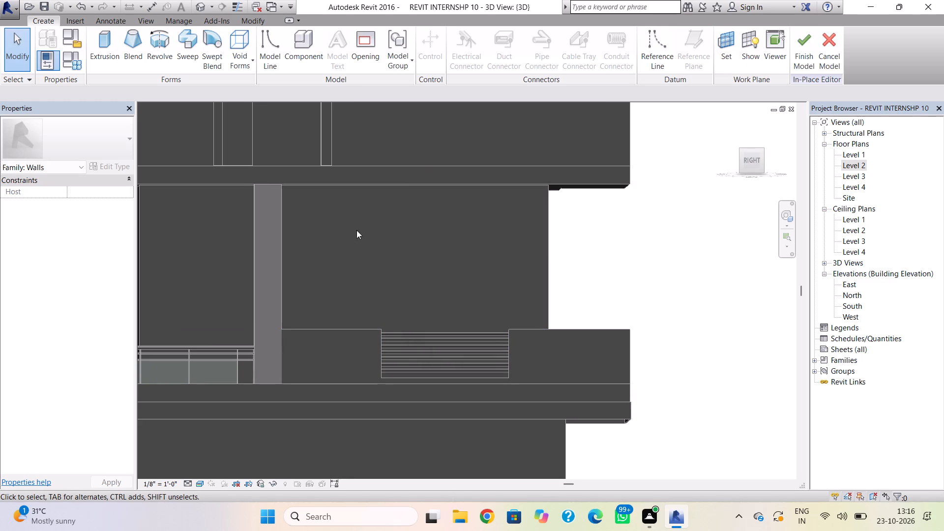
Start an Extrusion and sketch a narrow rectangle 5' 6" long along the parapet's top edge, from the column to the notch.
left_click(114, 42)
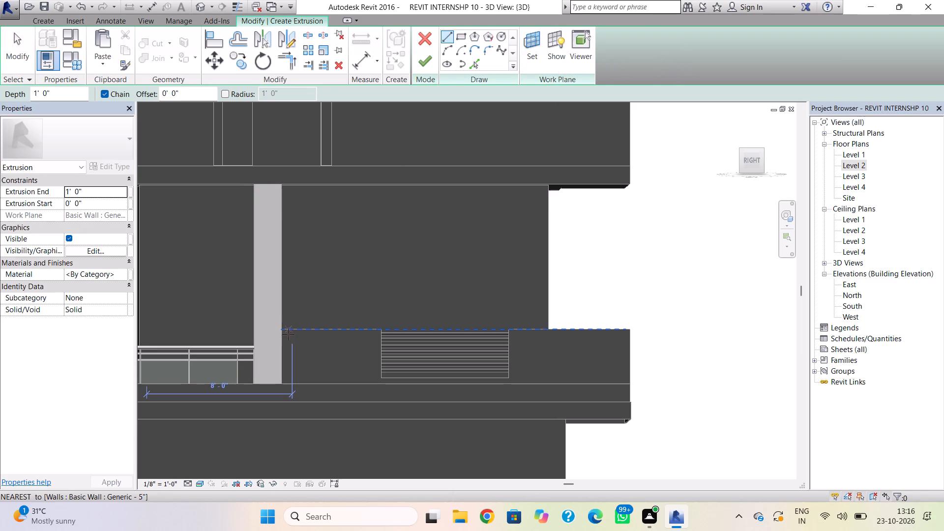
scroll(288, 334, "up", 4)
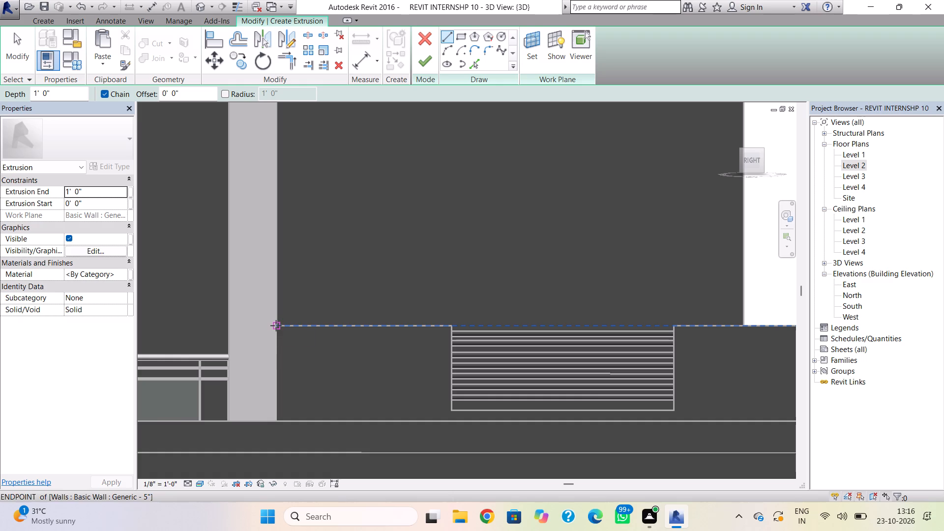
left_click(276, 325)
left_click(451, 326)
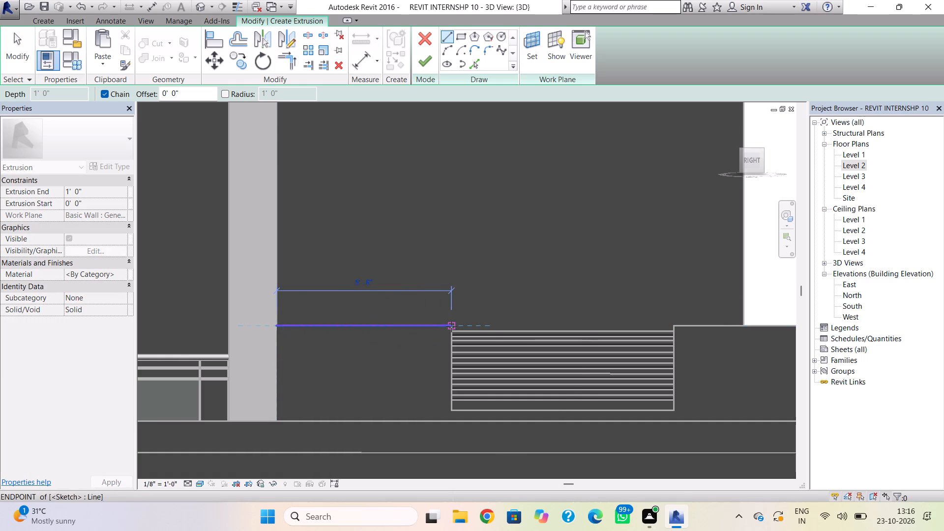
left_click(449, 343)
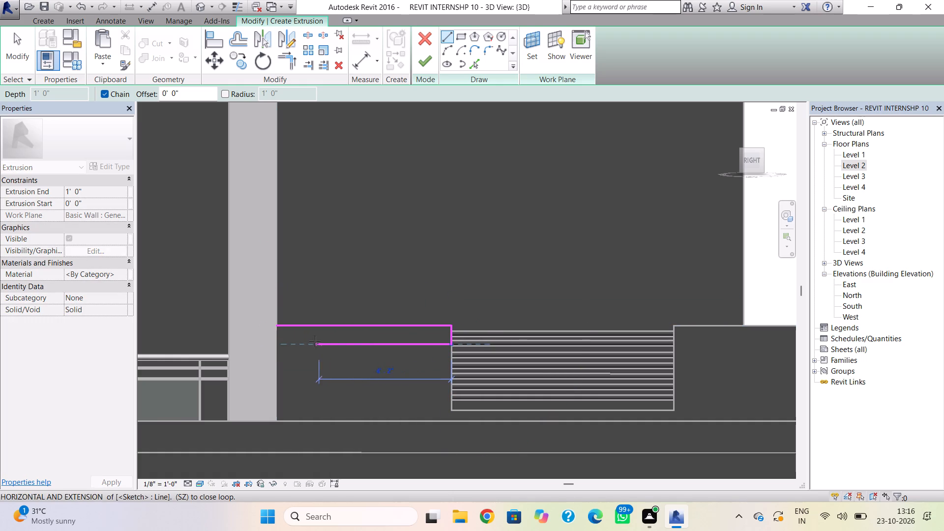
left_click(275, 340)
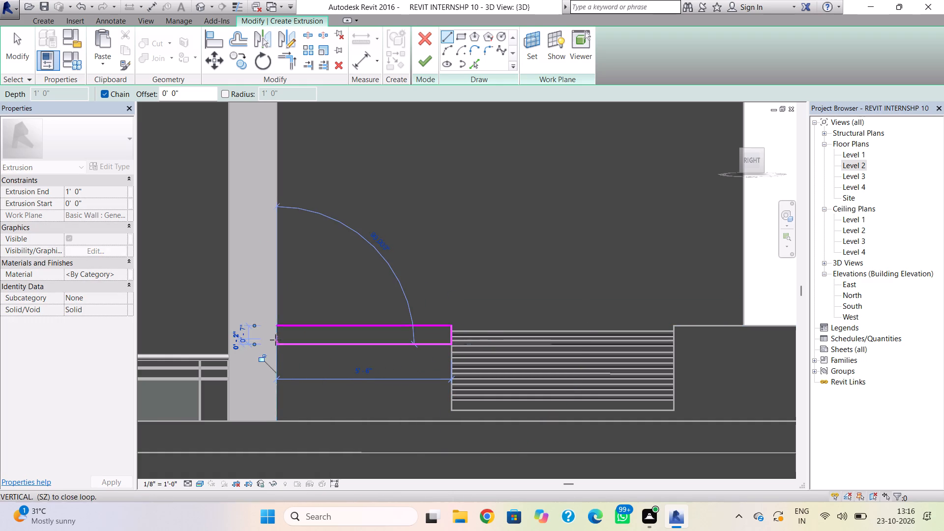
left_click(276, 325)
key("Escape")
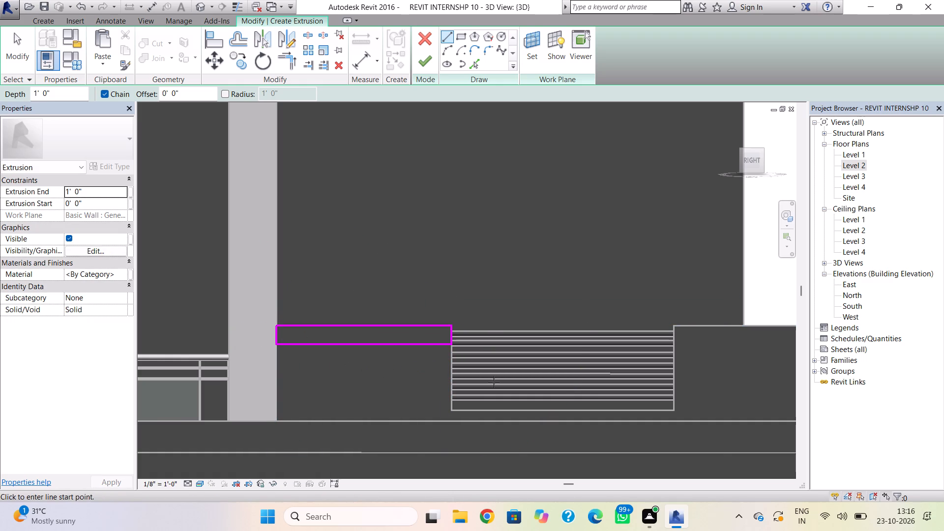
Sketch a matching rectangle 6' 8" long along the parapet's top edge, from the notch's other side to the parapet's outer end.
left_click(676, 325)
middle_click_drag(729, 338, 648, 329)
scroll(708, 335, "down", 1)
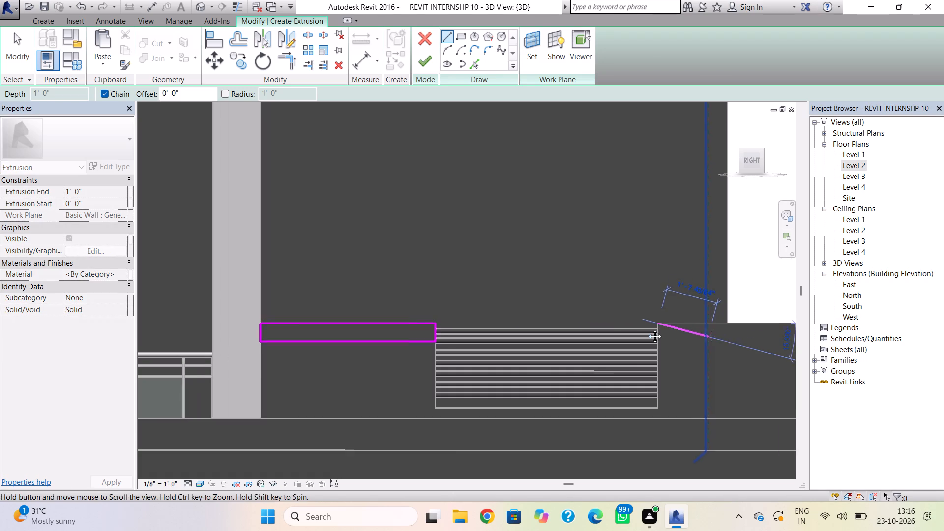
middle_click_drag(648, 329, 520, 327)
left_click(659, 319)
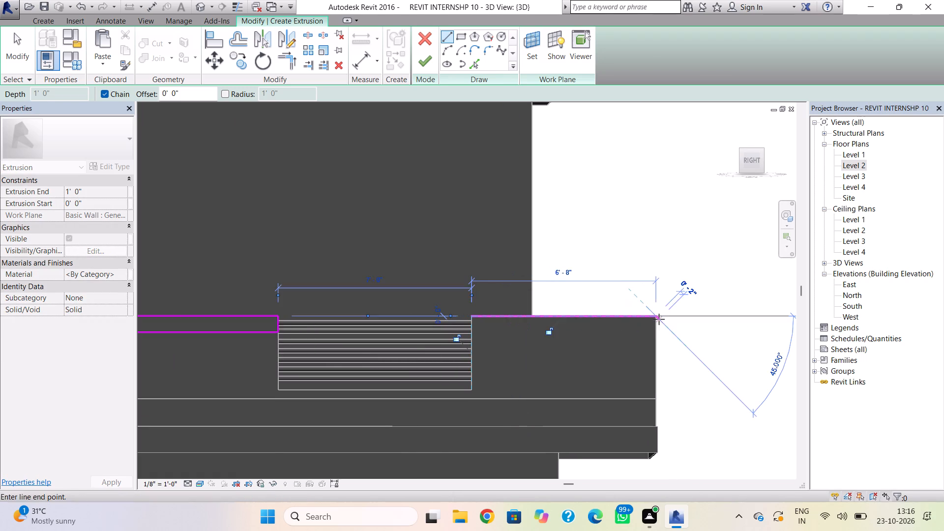
left_click(657, 334)
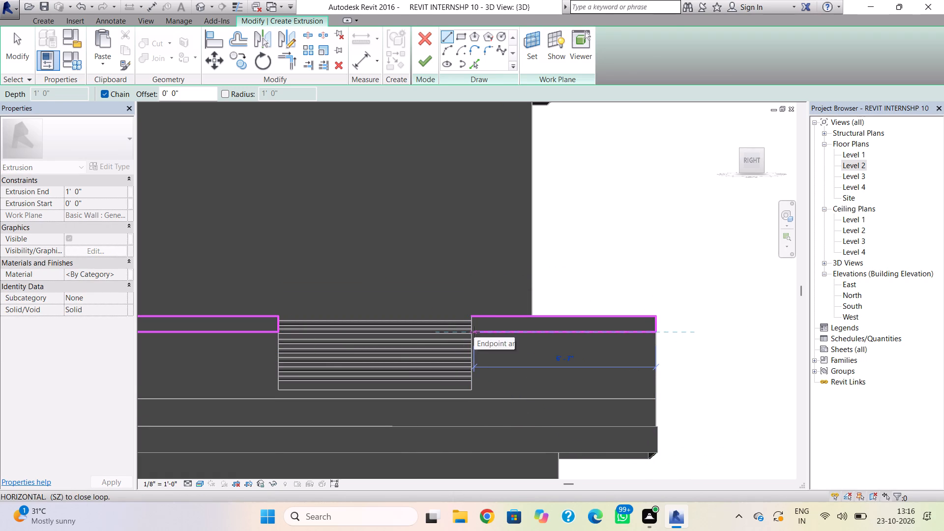
scroll(474, 332, "up", 9)
left_click(467, 327)
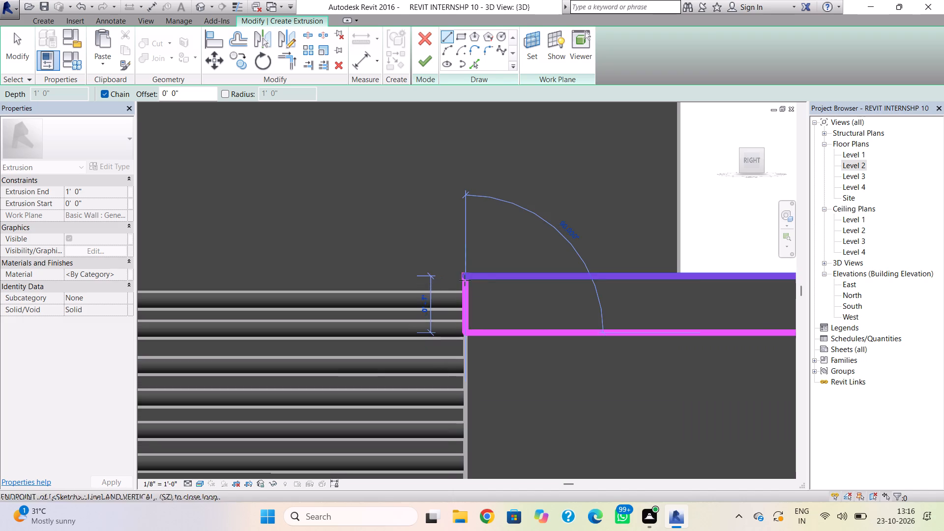
left_click(465, 280)
scroll(451, 367, "down", 6)
middle_click_drag(431, 374, 579, 348)
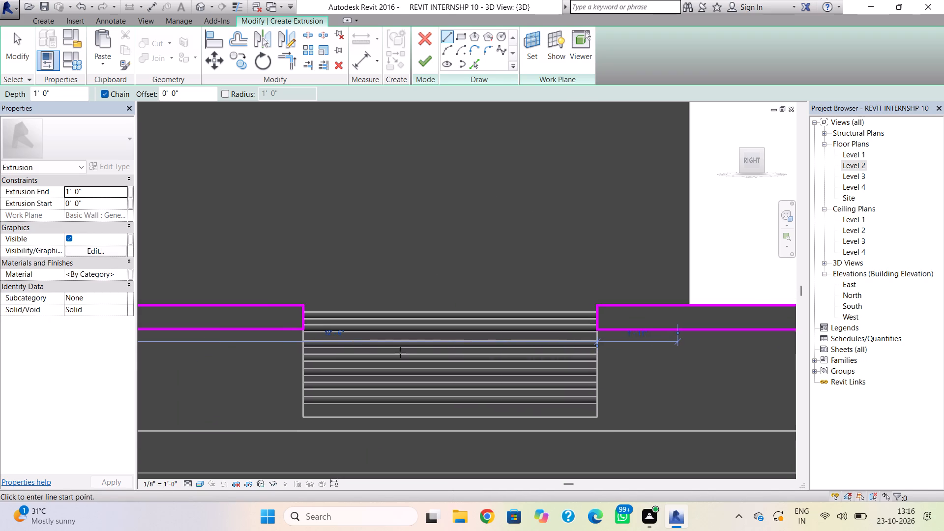
key("Escape")
key("Escape")
Nudge the lower lines of both rectangles up three increments each and finish the sketch as a 1' 0" extrusion.
left_click(284, 330)
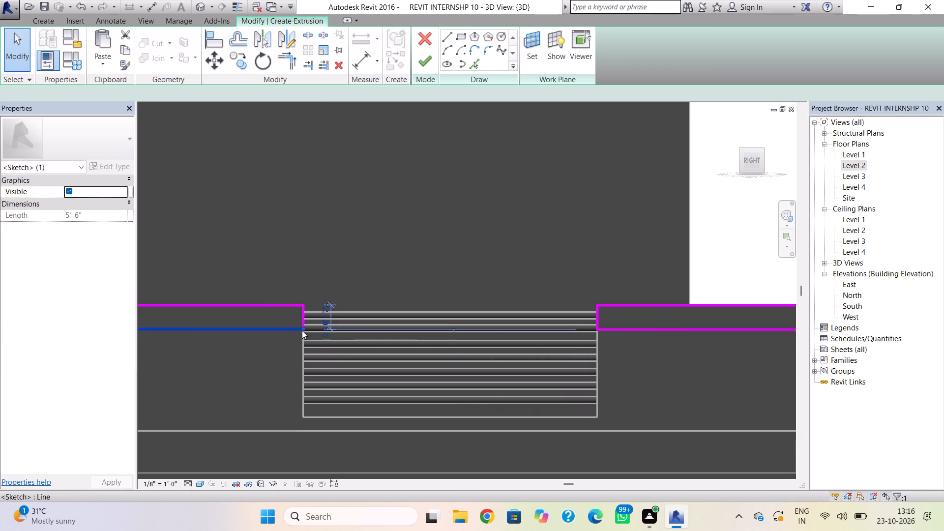
key("Up")
key("Up")
key("Up")
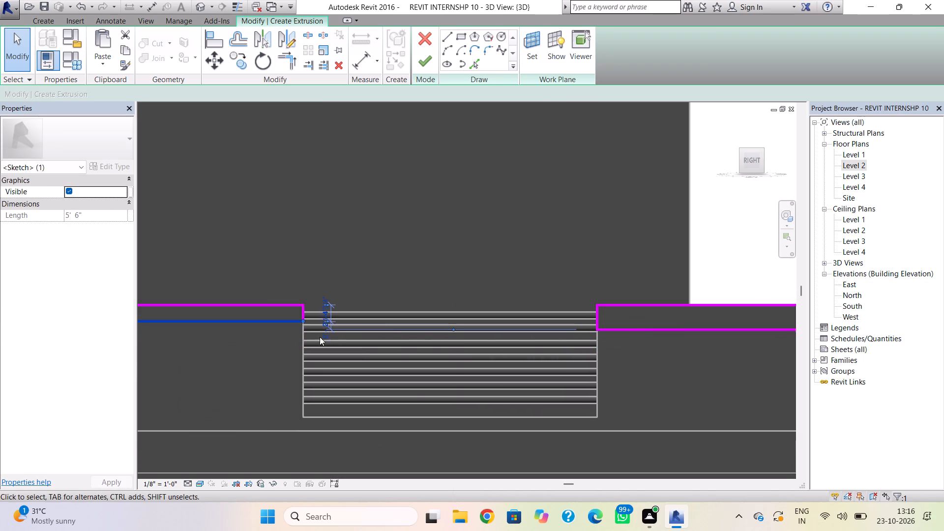
left_click(694, 330)
key("Up")
key("Up")
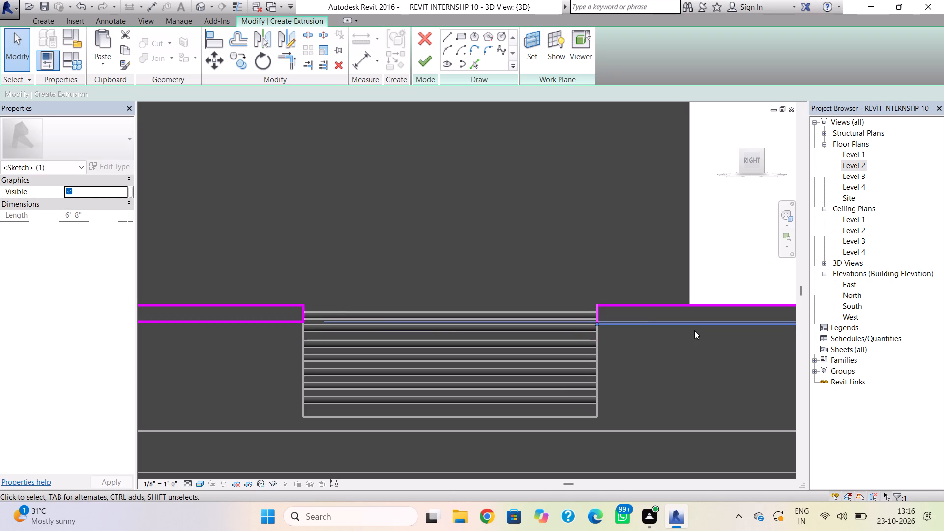
key("Up")
left_click(664, 239)
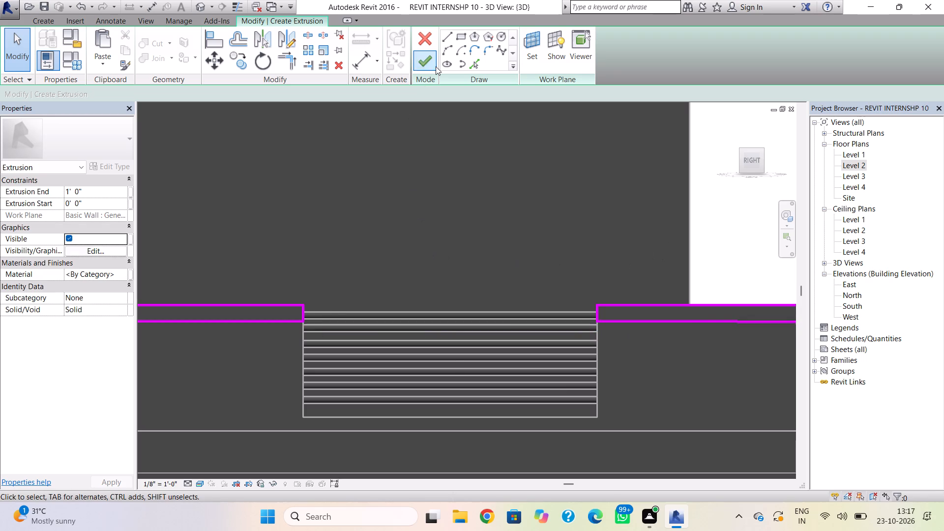
left_click(437, 60)
left_click(429, 64)
scroll(459, 235, "down", 5)
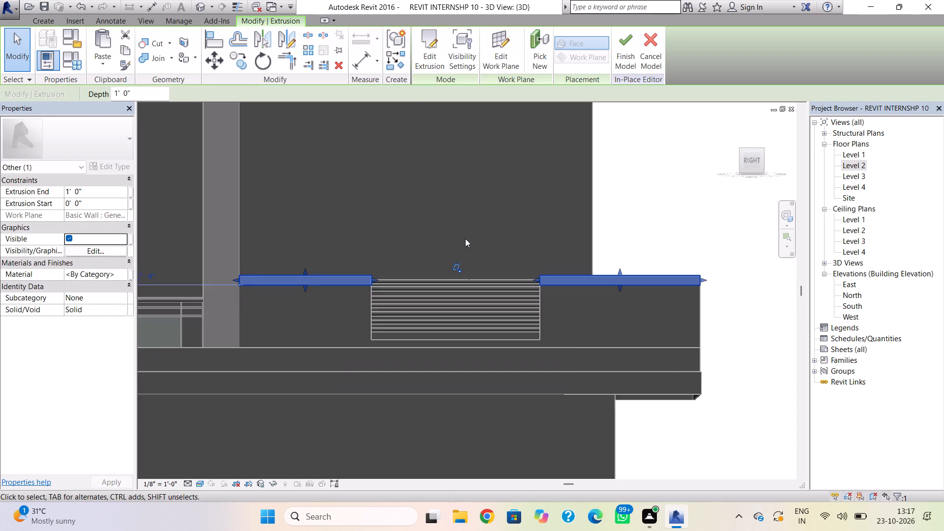
Pull the bands' outer face in to an extrusion end of 0' 8" and extend the inner face to a -0' 2 1/2" start.
right_click_drag(343, 255, 490, 335, "shift")
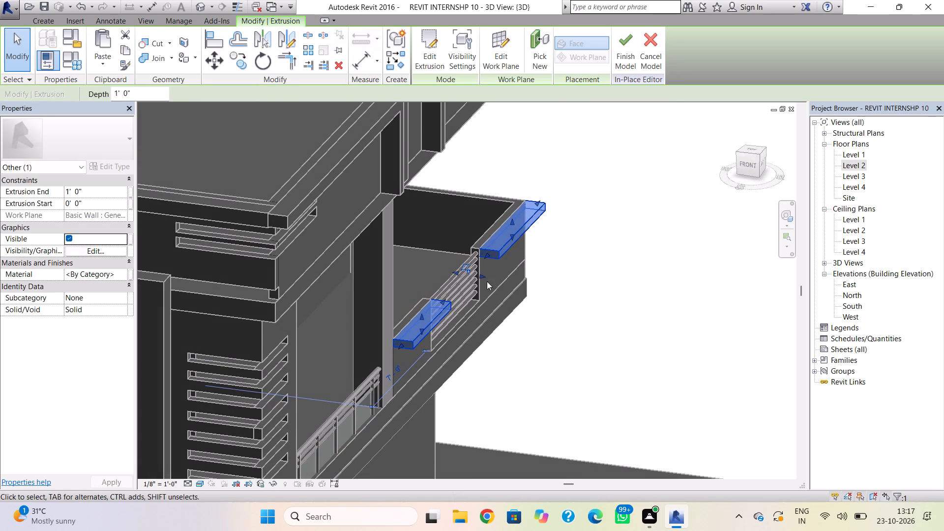
left_click_drag(481, 273, 469, 272)
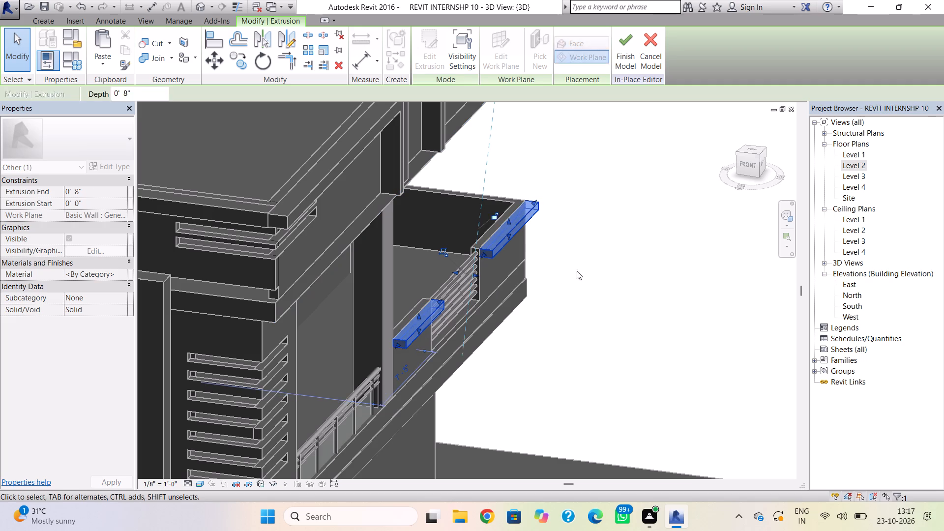
left_click(588, 271)
scroll(437, 318, "up", 3)
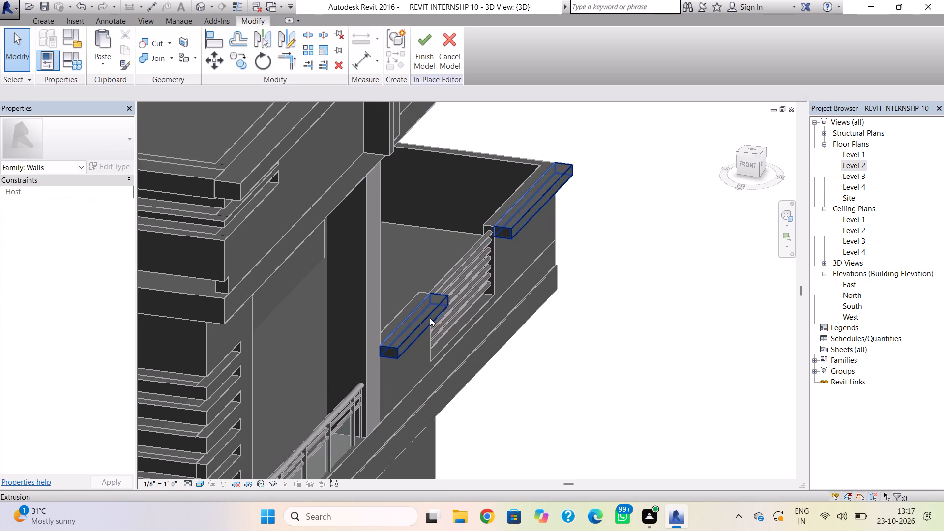
left_click(429, 317)
scroll(476, 250, "up", 4)
left_click_drag(469, 247, 460, 247)
left_click(675, 292)
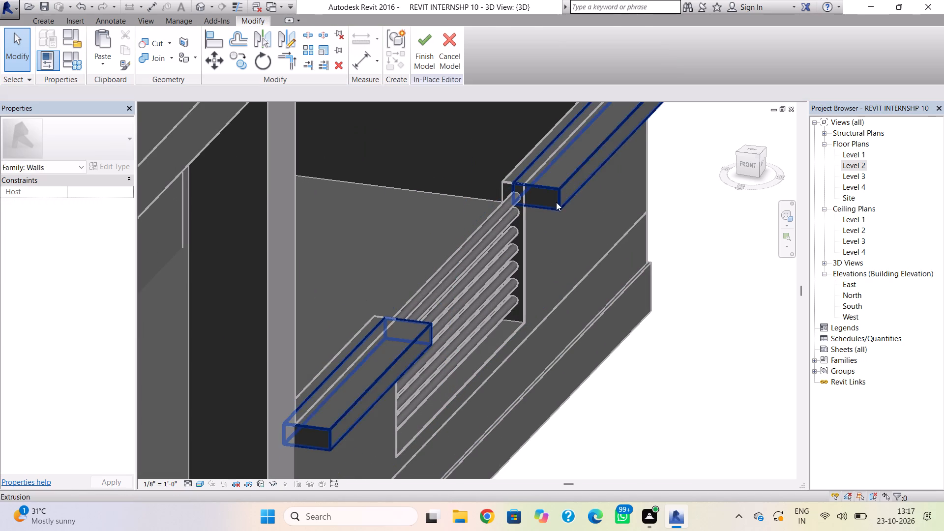
Pull the outer face of the two parapet bands further in so they project only slightly from the wall.
left_click(556, 201)
key("Escape")
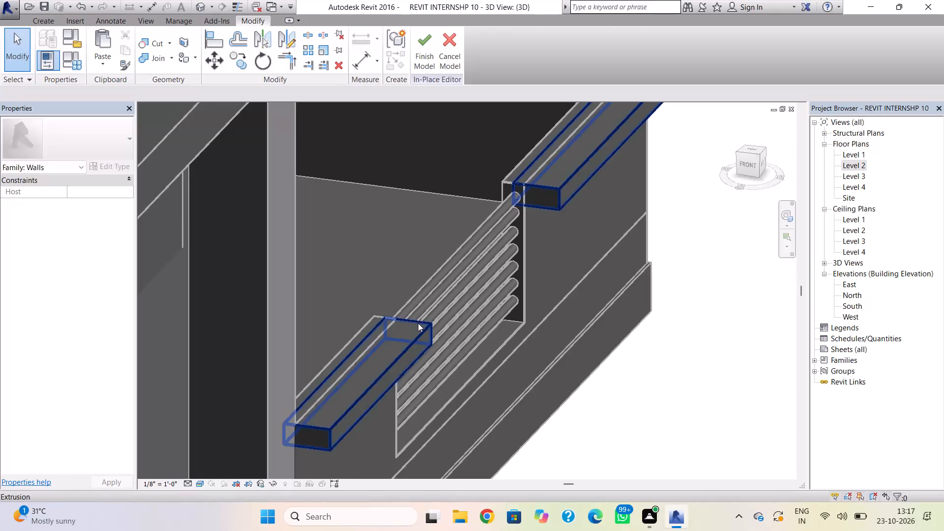
left_click(418, 323)
left_click_drag(506, 254, 493, 253)
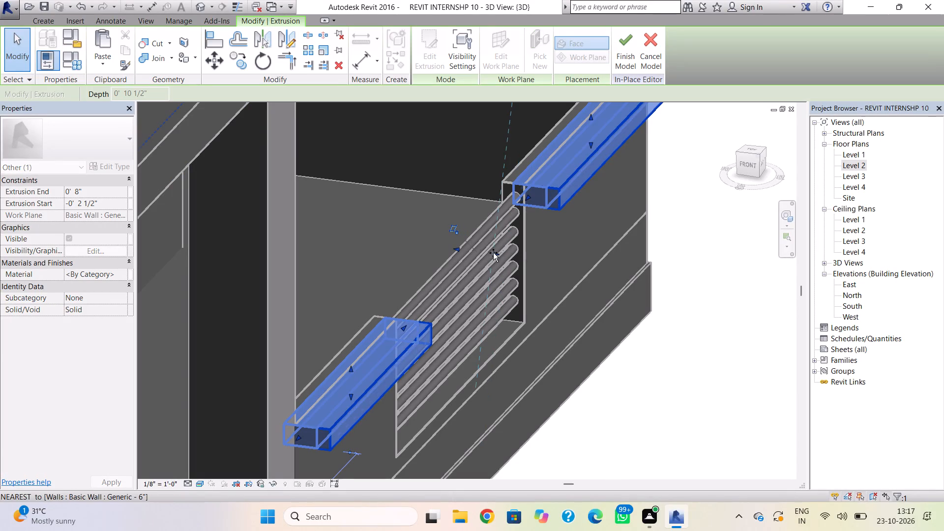
left_click_drag(493, 253, 481, 248)
left_click(580, 255)
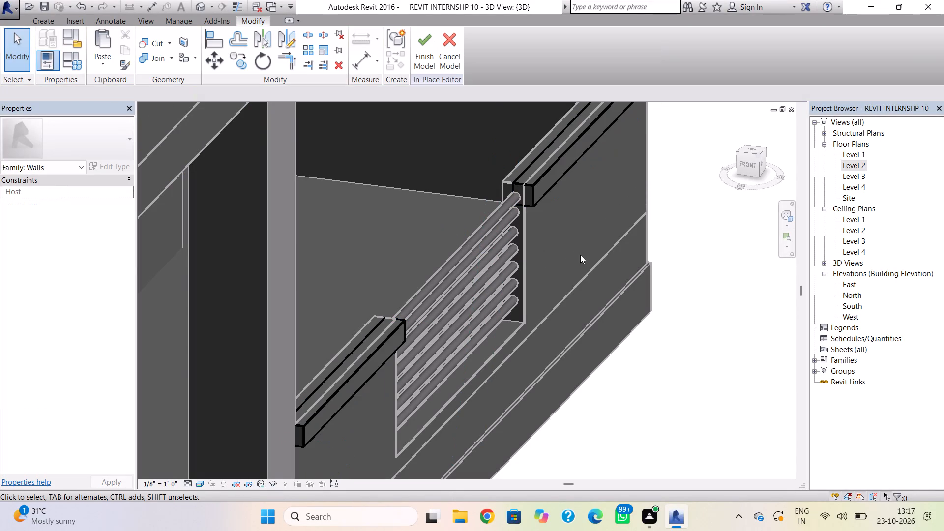
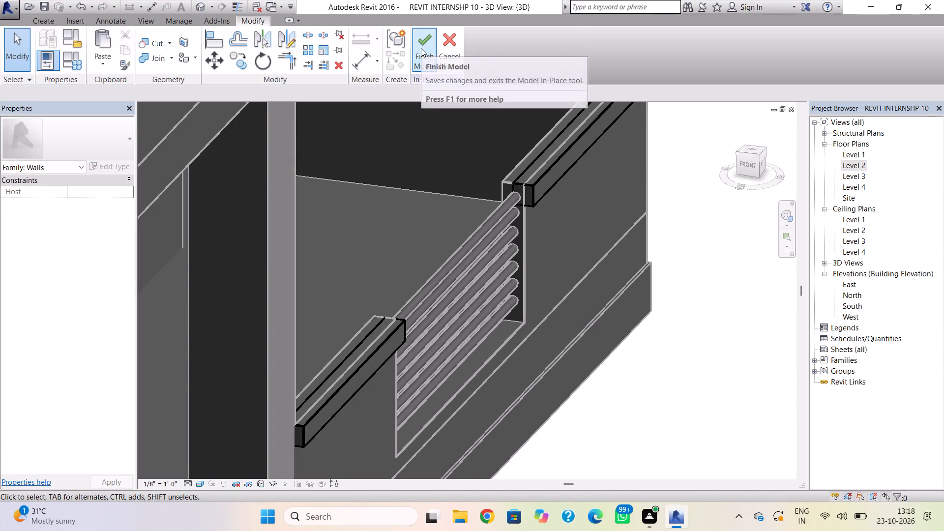
Finish the in-place model of the two projecting parapet bands.
left_click(421, 48)
Adjust the notch-side end of the rear parapet band so it lines up with the notch edge.
left_click(547, 191)
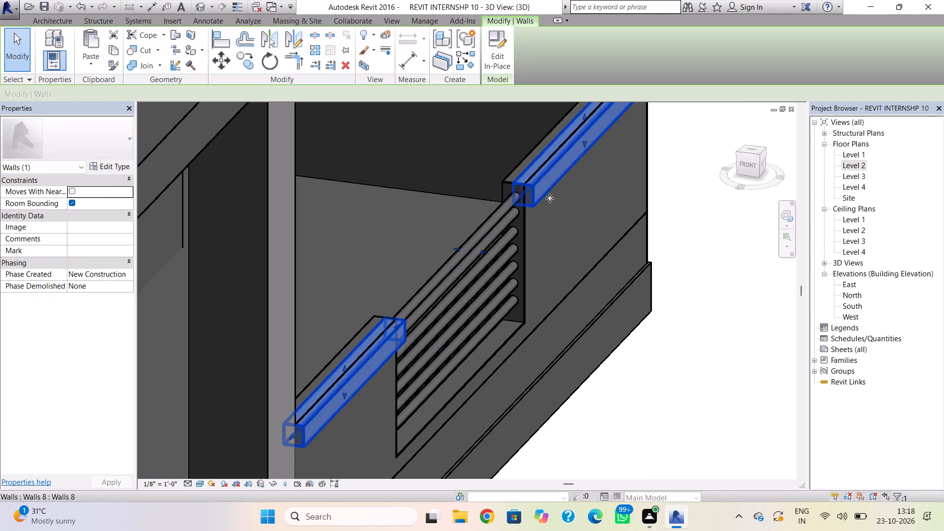
scroll(526, 216, "up", 9)
left_click_drag(513, 148, 516, 144)
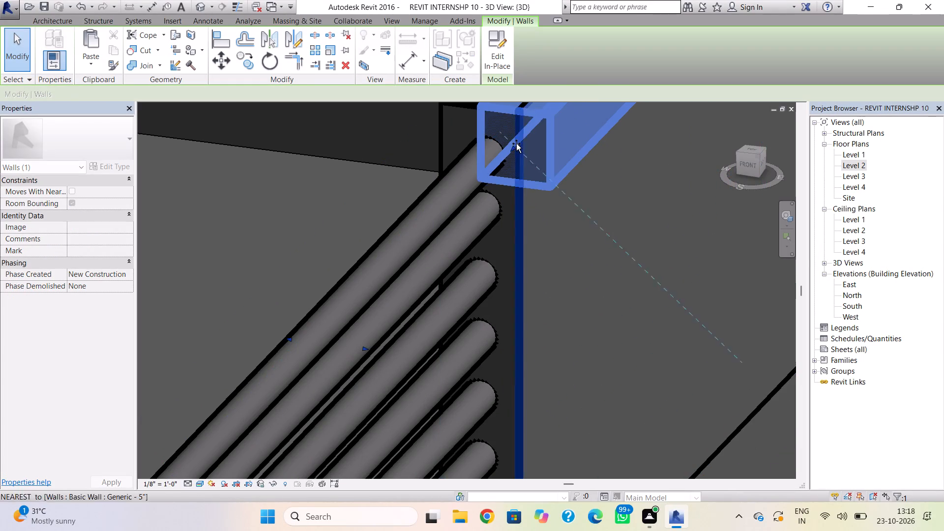
left_click_drag(516, 144, 528, 129)
scroll(547, 202, "down", 3)
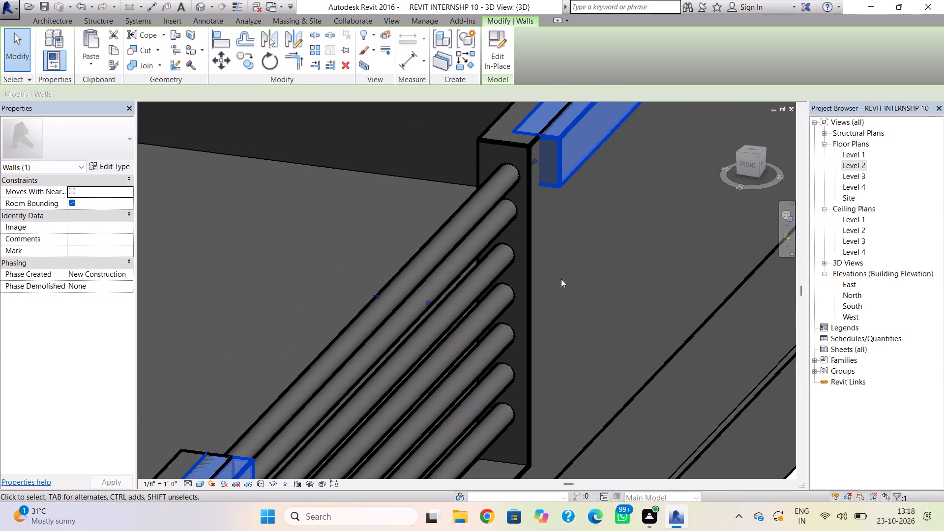
scroll(575, 268, "down", 2)
middle_click_drag(575, 269, 565, 301)
right_click_drag(564, 299, 528, 293, "shift")
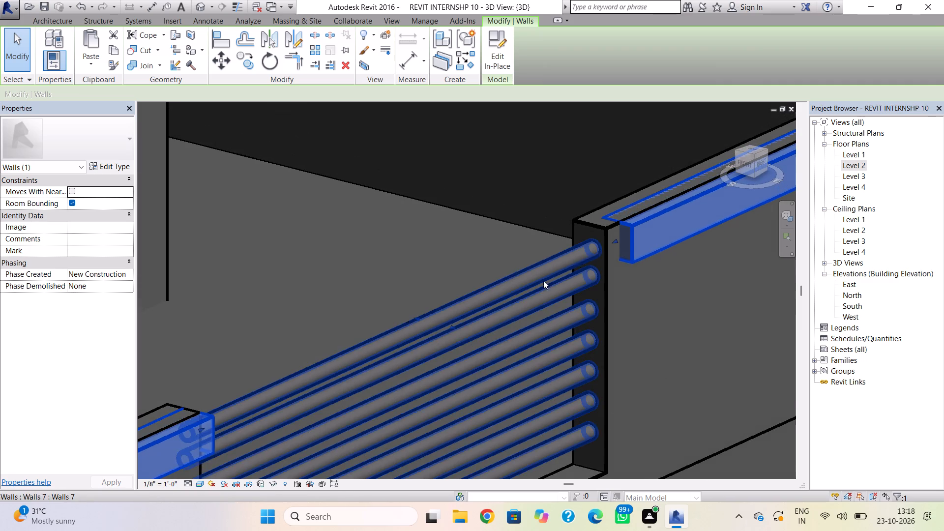
left_click_drag(614, 241, 607, 245)
left_click(649, 293)
scroll(576, 345, "down", 2)
middle_click_drag(574, 321, 622, 283)
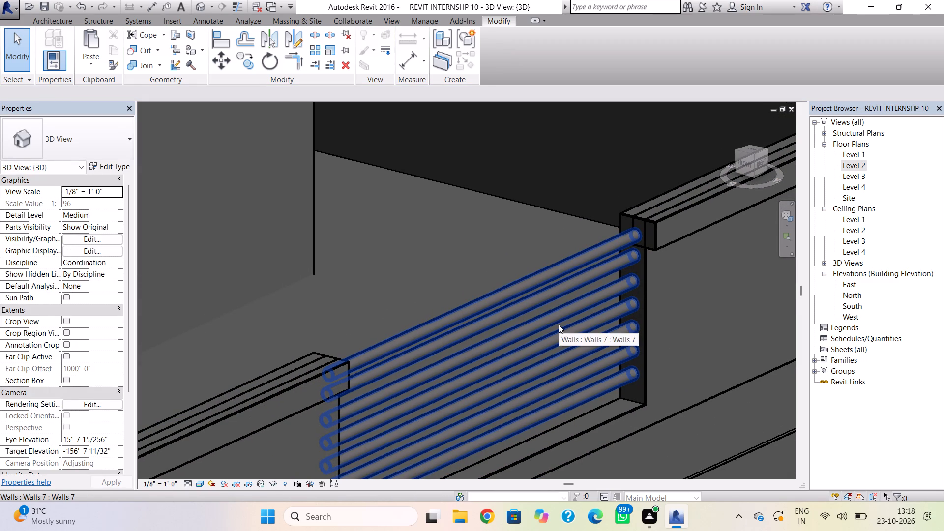
Adjust the notch-side end of the front parapet band beside the bars so it sits flush with the notch edge.
right_click_drag(562, 324, 365, 313, "shift")
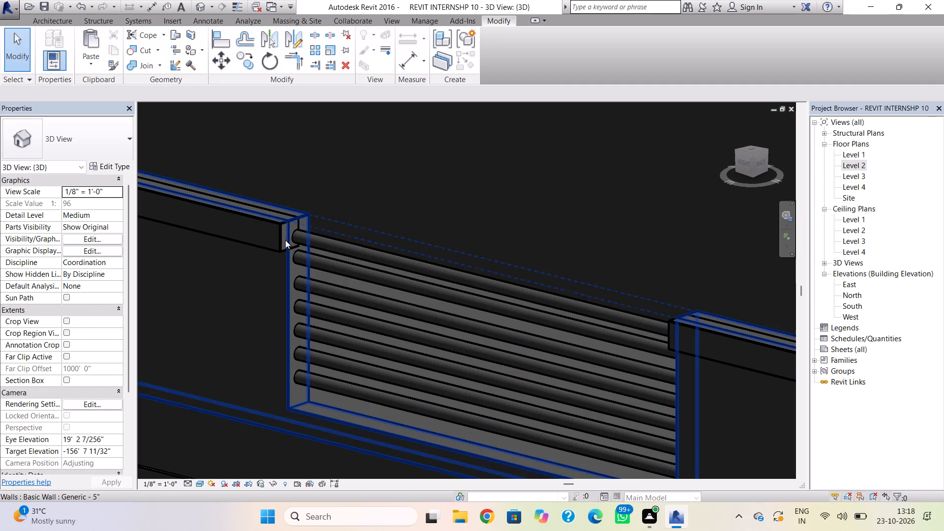
left_click(283, 241)
scroll(286, 248, "up", 7)
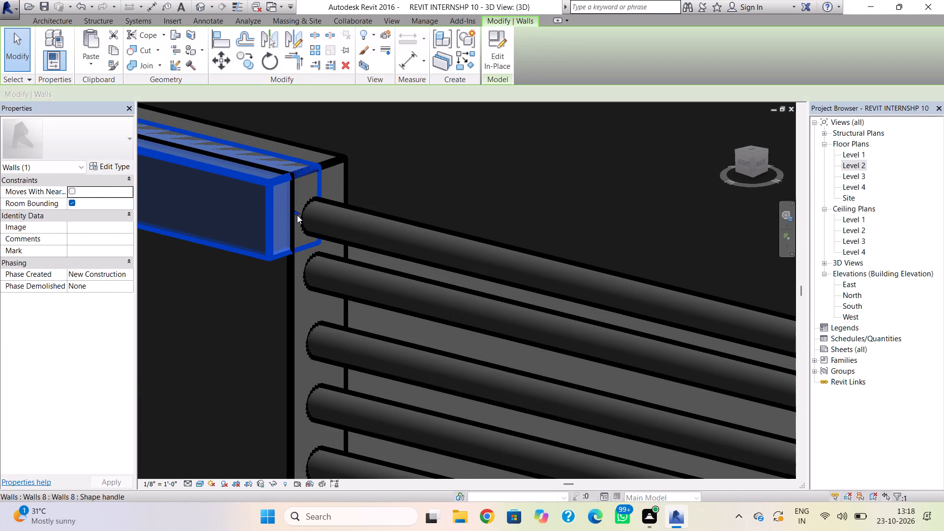
left_click(296, 214)
left_click(482, 153)
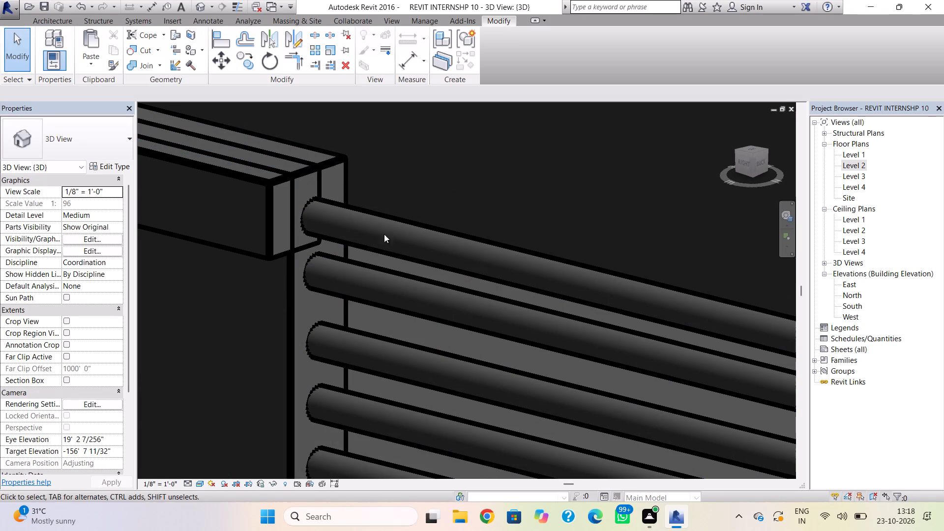
left_click(282, 246)
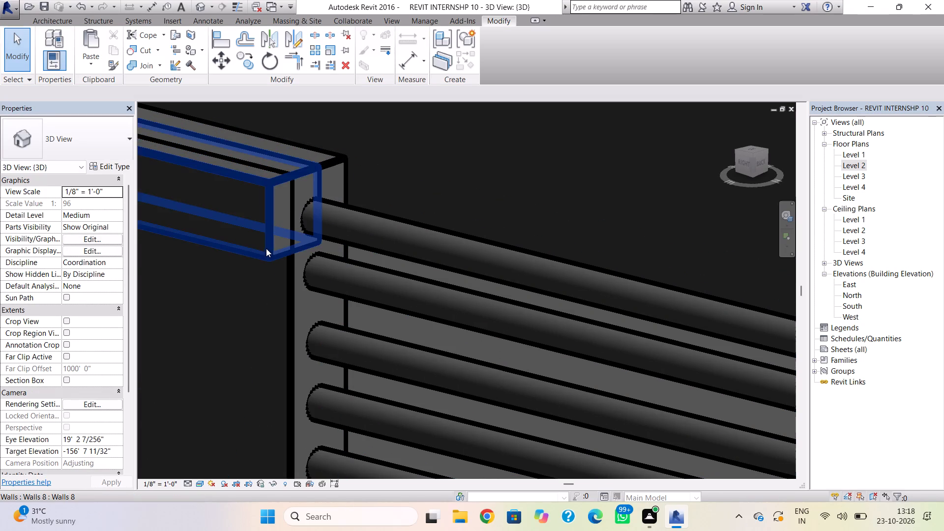
left_click(266, 248)
scroll(303, 218, "up", 4)
left_click_drag(290, 208, 285, 205)
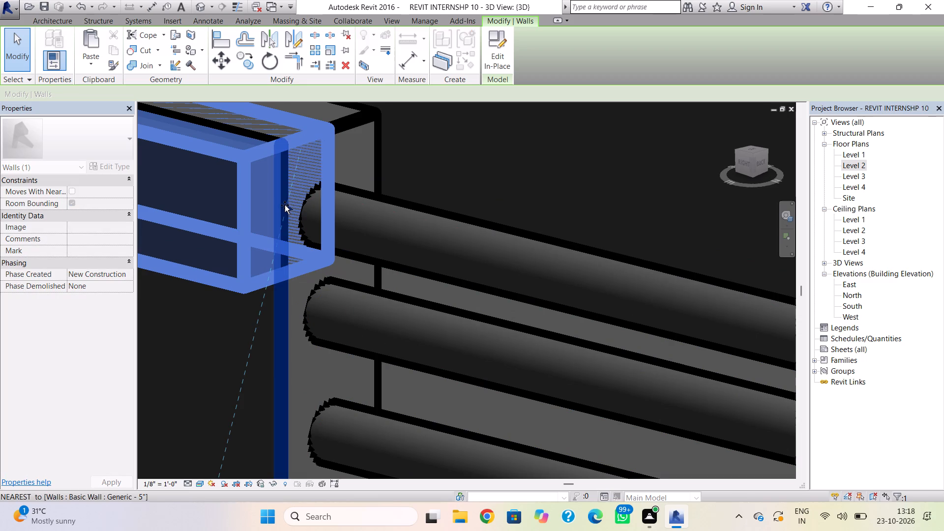
left_click_drag(285, 205, 283, 205)
left_click(465, 161)
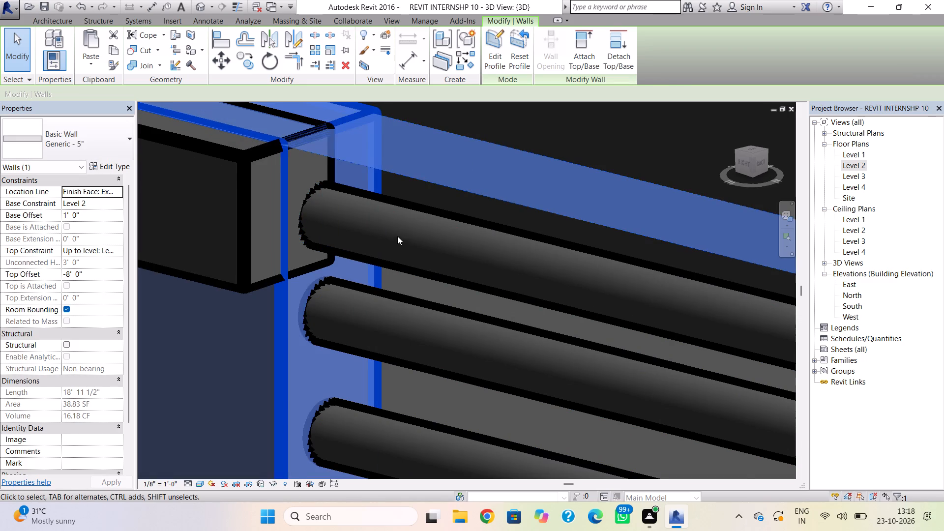
scroll(396, 238, "down", 1)
key("Escape")
scroll(484, 280, "down", 7)
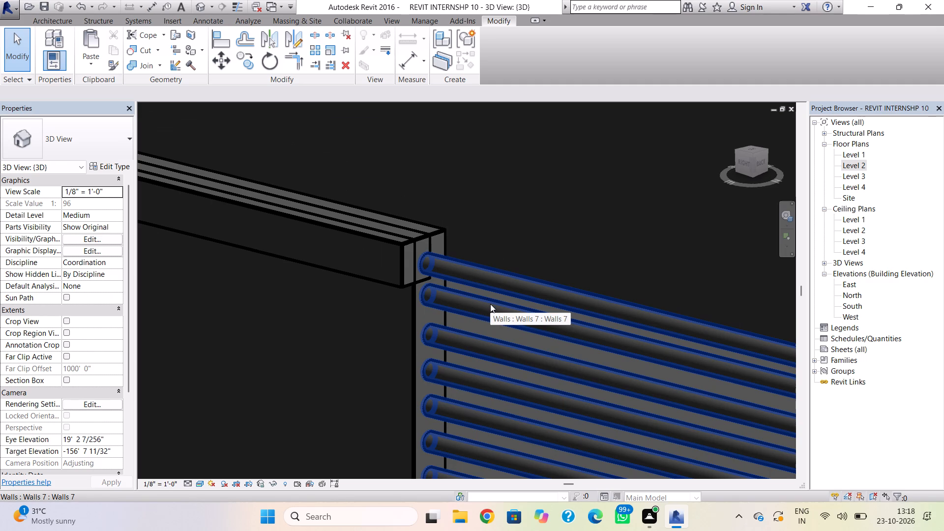
Pull the front end of the right-side roof parapet's projecting band back from the building corner, leaving a gap.
scroll(490, 306, "down", 16)
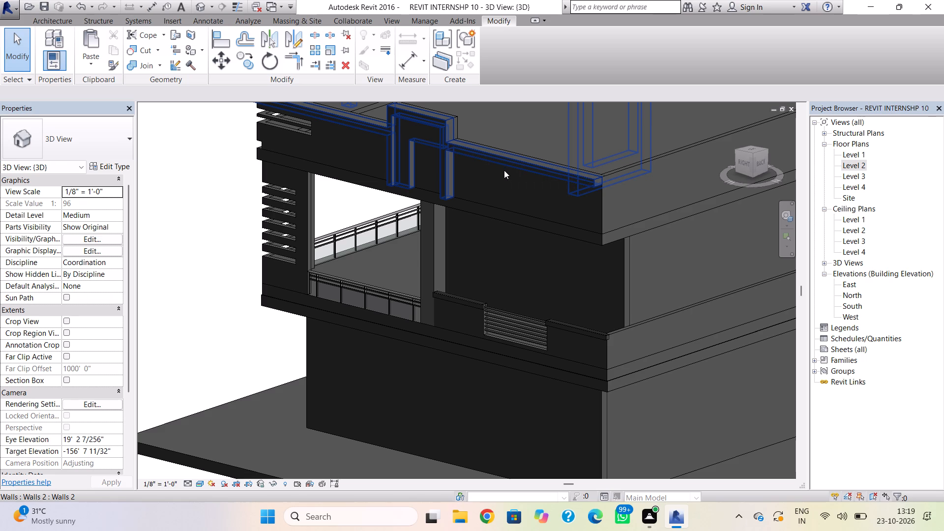
scroll(501, 175, "down", 1)
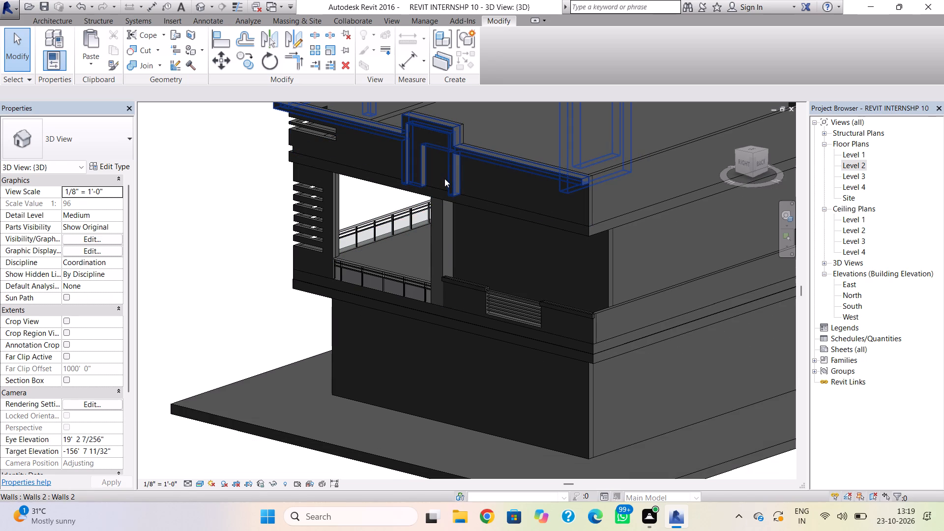
middle_click_drag(446, 182, 519, 211)
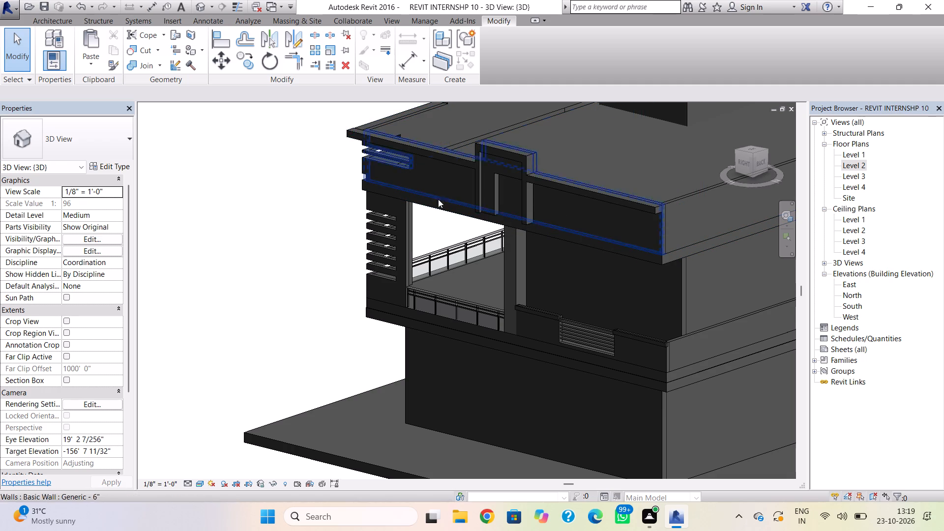
scroll(422, 206, "down", 1)
middle_click_drag(439, 216, 459, 230)
right_click_drag(445, 230, 475, 230, "shift")
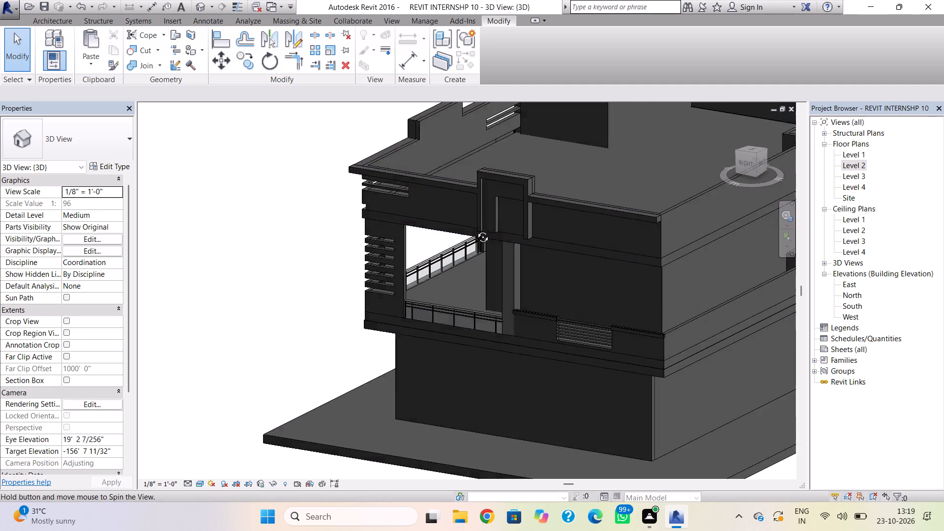
right_click_drag(475, 230, 568, 219, "shift")
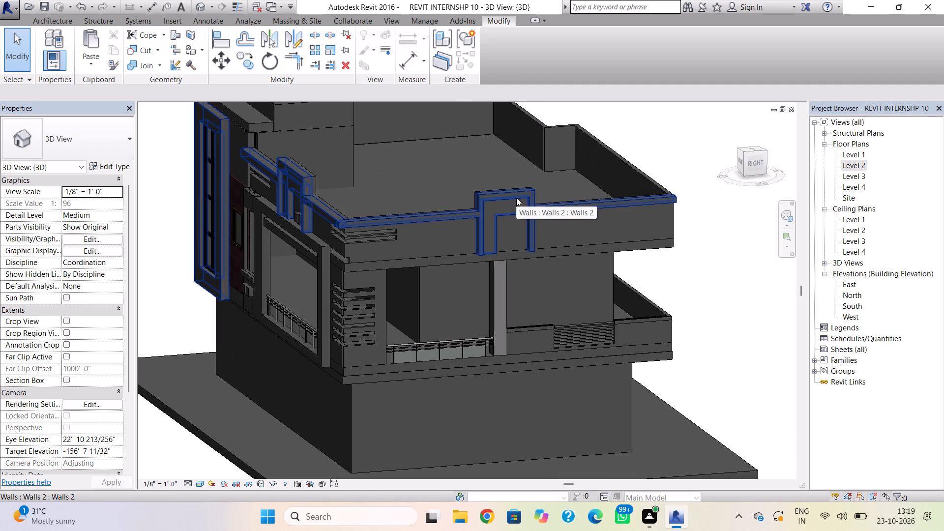
left_click(516, 195)
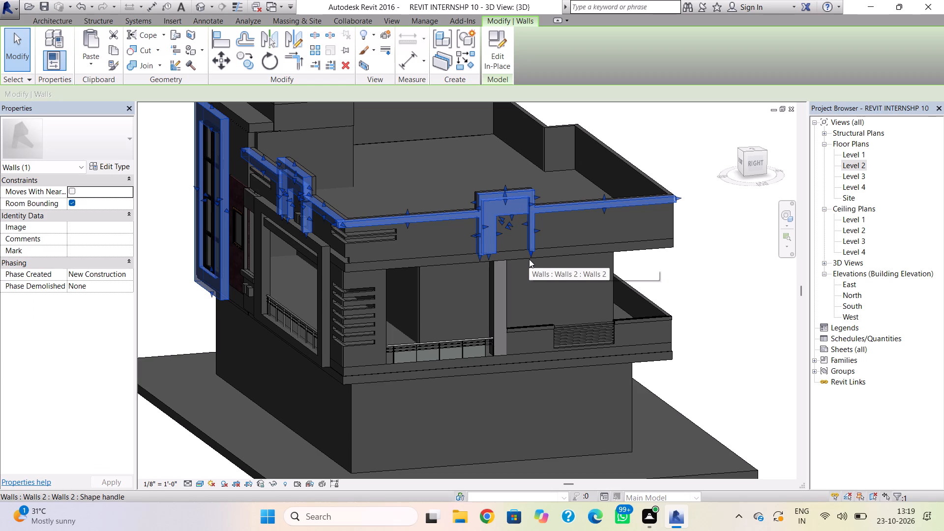
key("Escape")
left_click(513, 188)
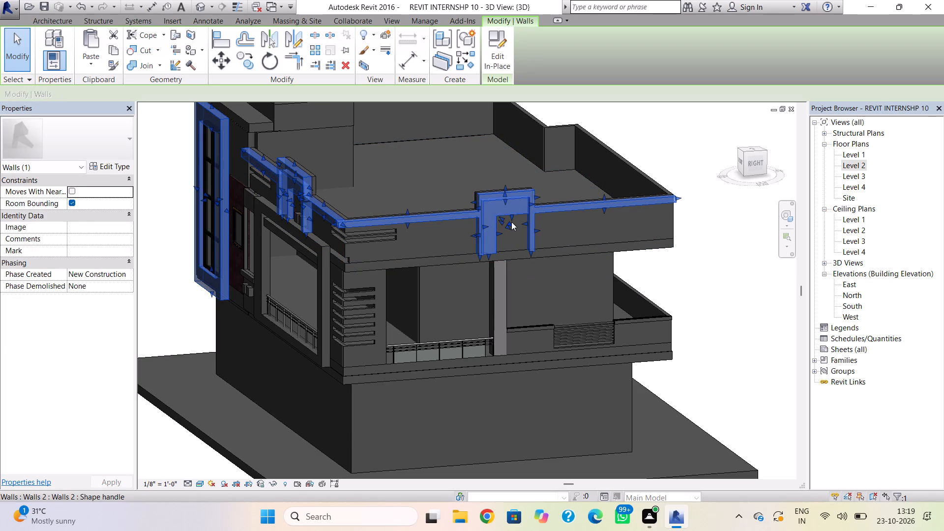
key("Escape")
left_click(351, 226)
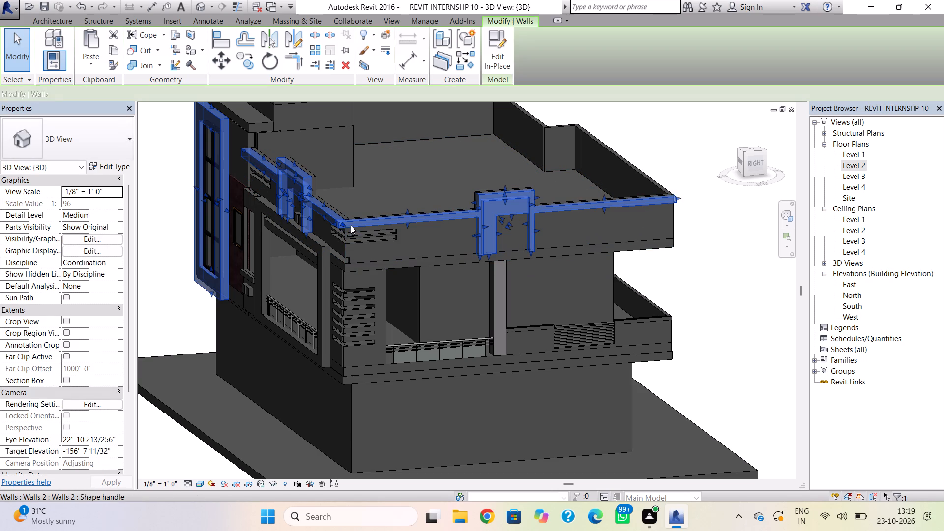
scroll(326, 227, "up", 8)
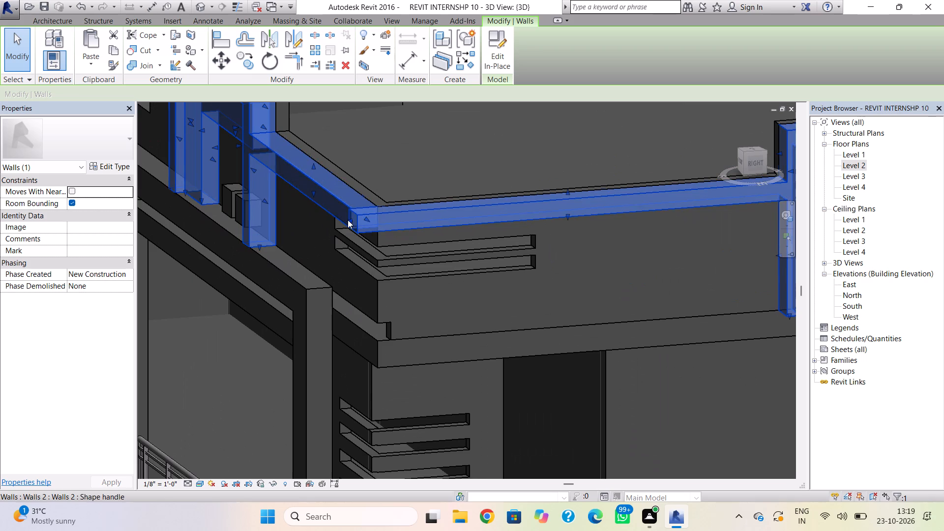
left_click_drag(348, 220, 442, 215)
scroll(438, 238, "down", 3)
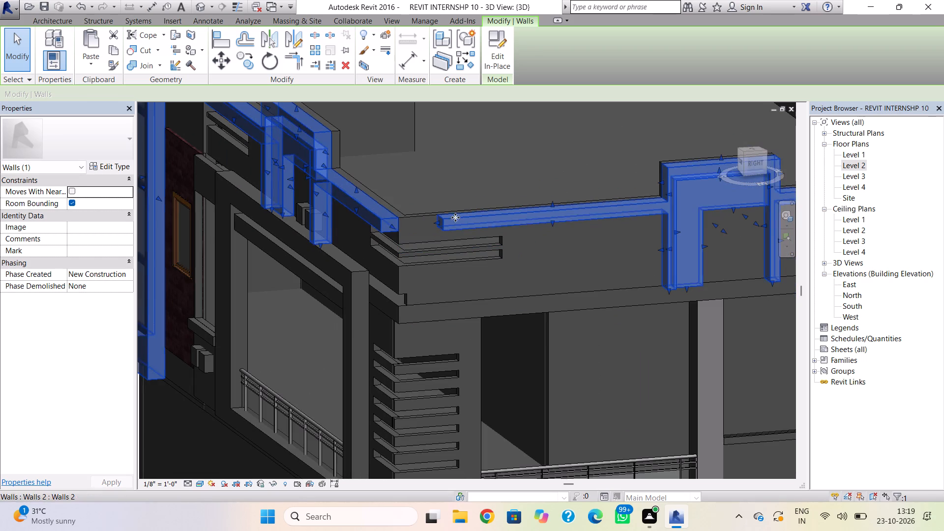
key("Escape")
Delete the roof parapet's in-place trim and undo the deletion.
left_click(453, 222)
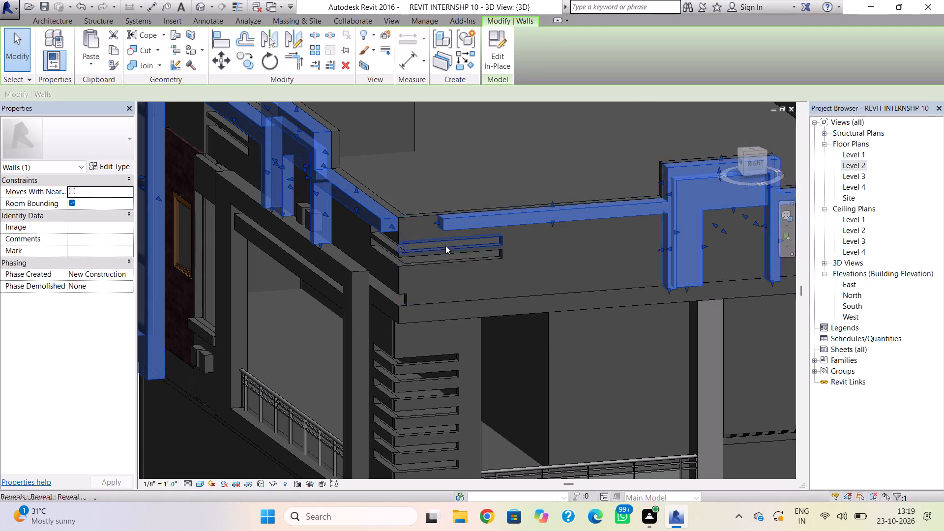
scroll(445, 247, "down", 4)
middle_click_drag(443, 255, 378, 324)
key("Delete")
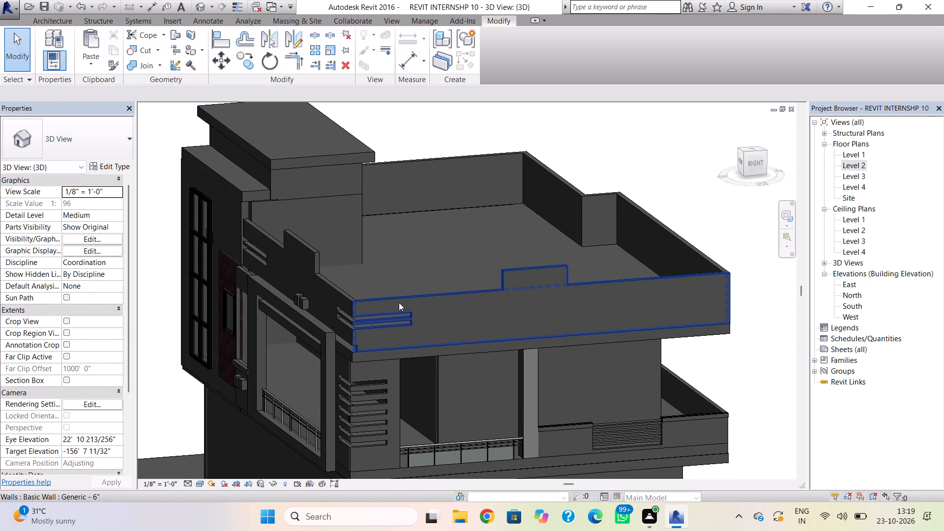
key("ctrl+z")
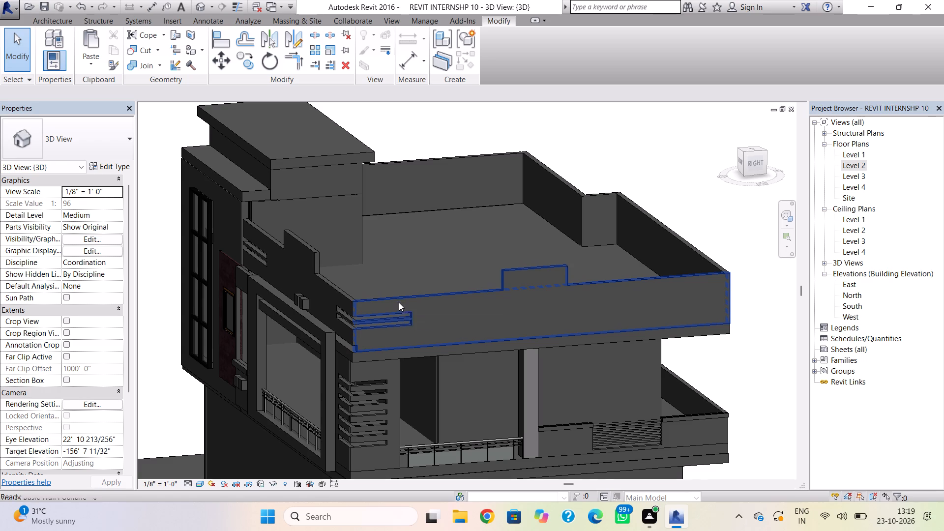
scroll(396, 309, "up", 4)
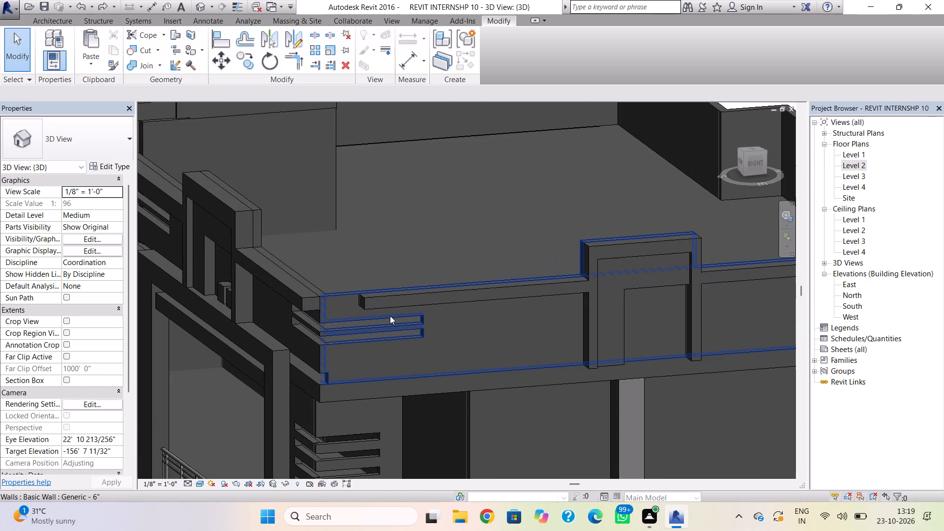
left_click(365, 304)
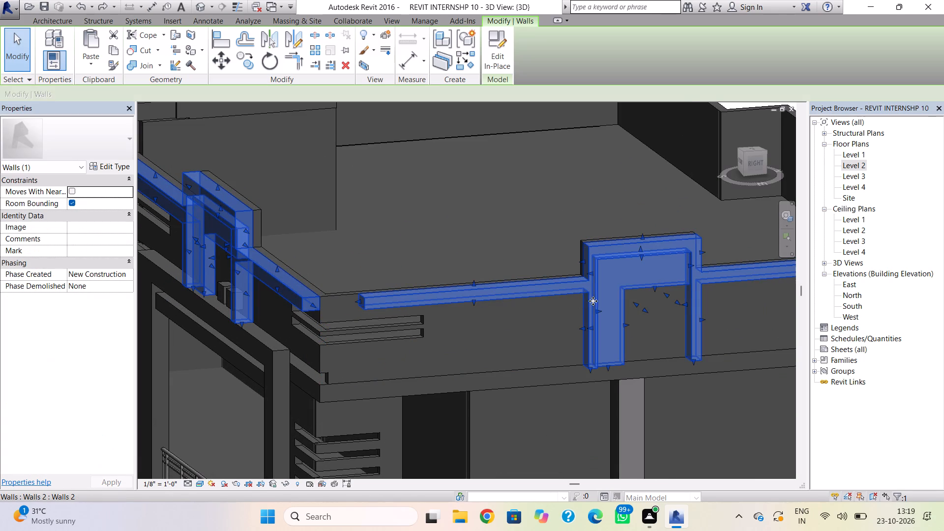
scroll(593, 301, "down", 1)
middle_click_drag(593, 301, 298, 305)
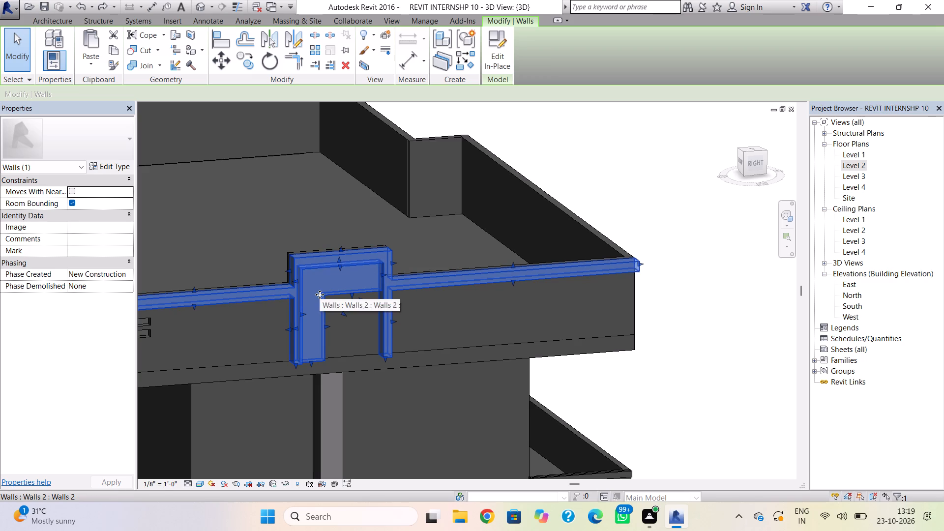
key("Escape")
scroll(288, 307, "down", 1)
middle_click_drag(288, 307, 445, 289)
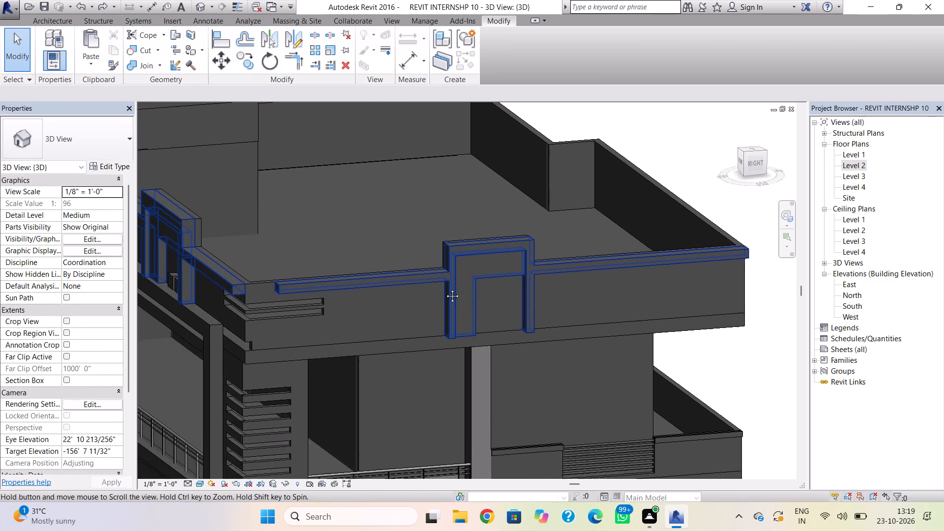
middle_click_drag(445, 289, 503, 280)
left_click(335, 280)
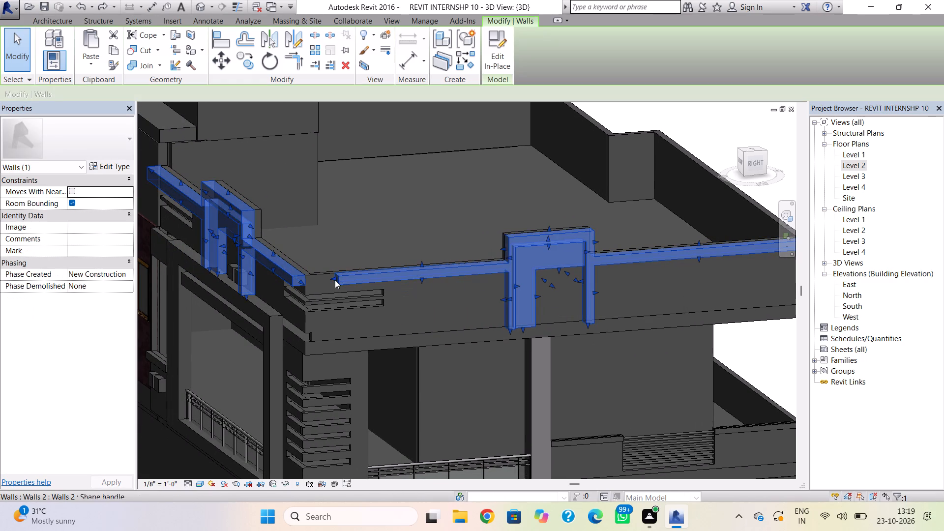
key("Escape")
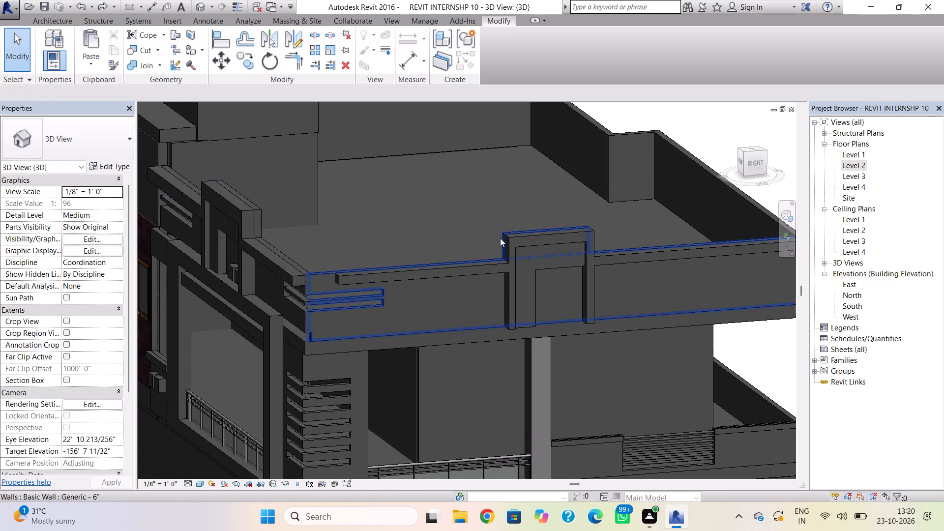
Open the right-side roof parapet wall's profile for editing and remove the three lines forming its raised middle portion.
scroll(503, 234, "up", 2)
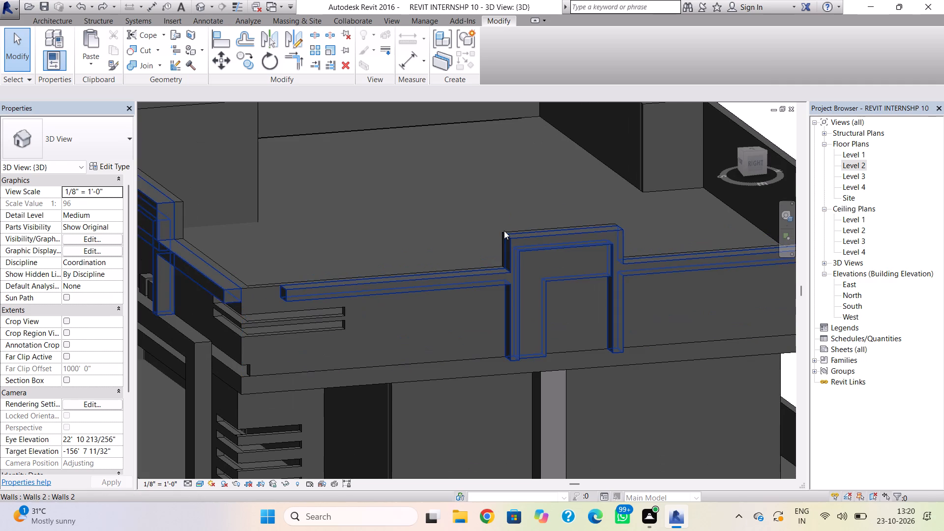
scroll(503, 232, "up", 9)
double_click(503, 235)
scroll(531, 277, "down", 2)
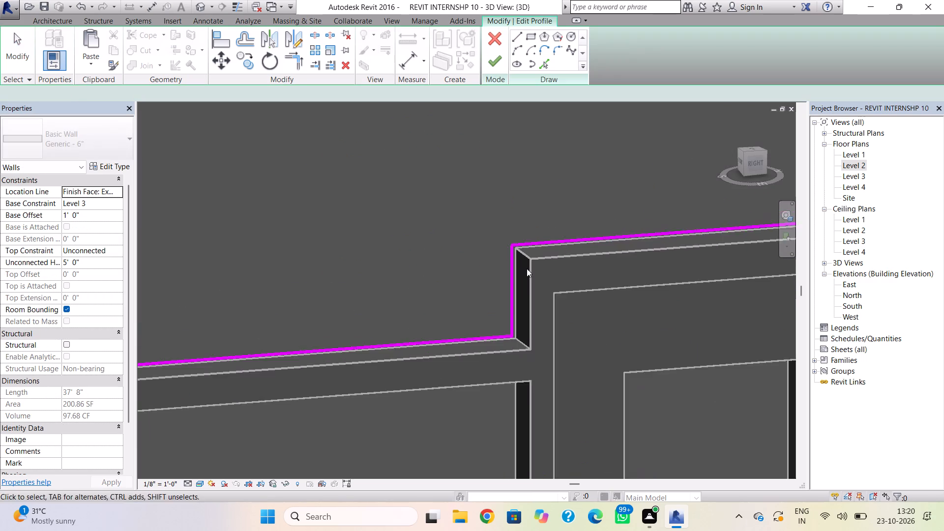
middle_click_drag(522, 262, 474, 173)
scroll(494, 260, "down", 8)
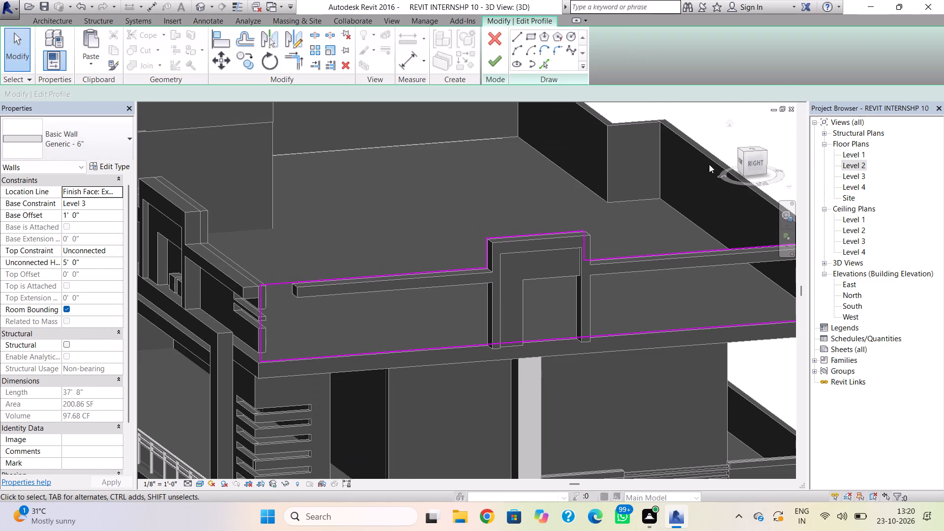
left_click(755, 162)
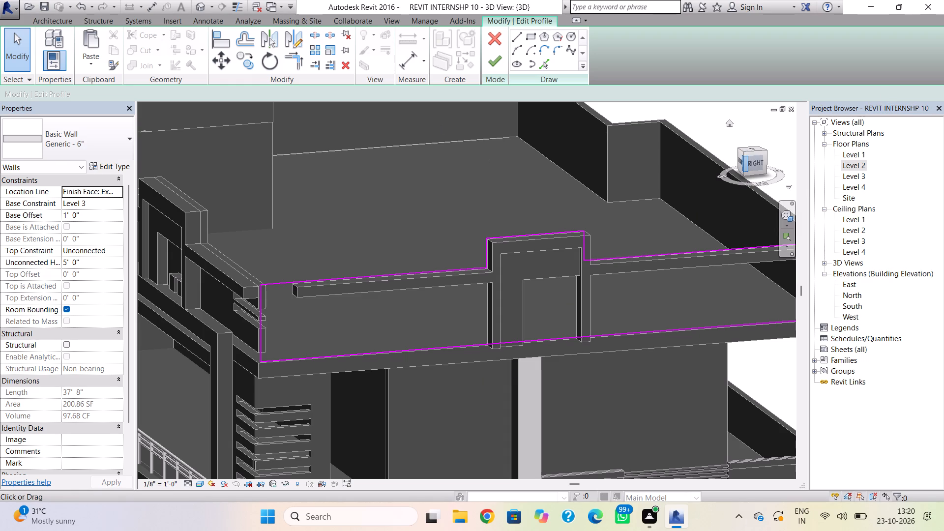
double_click(760, 163)
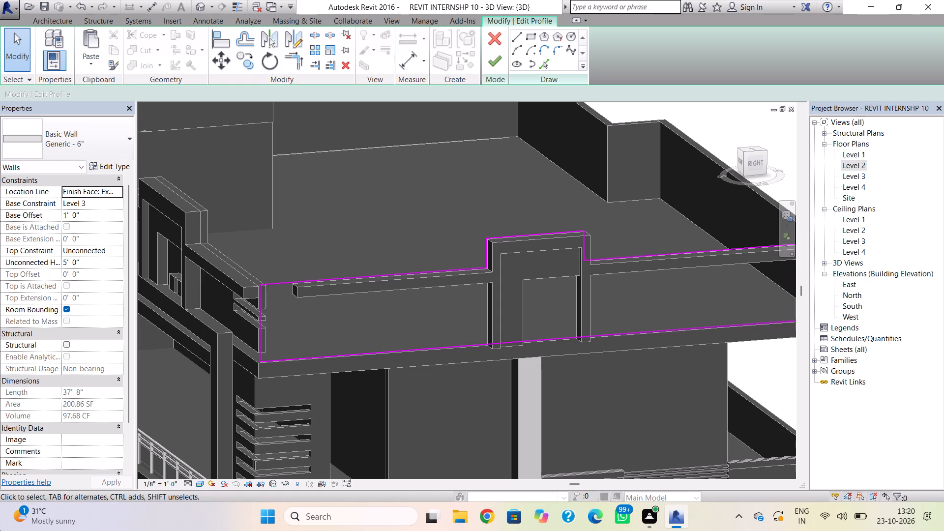
scroll(9, 489, "down", 2)
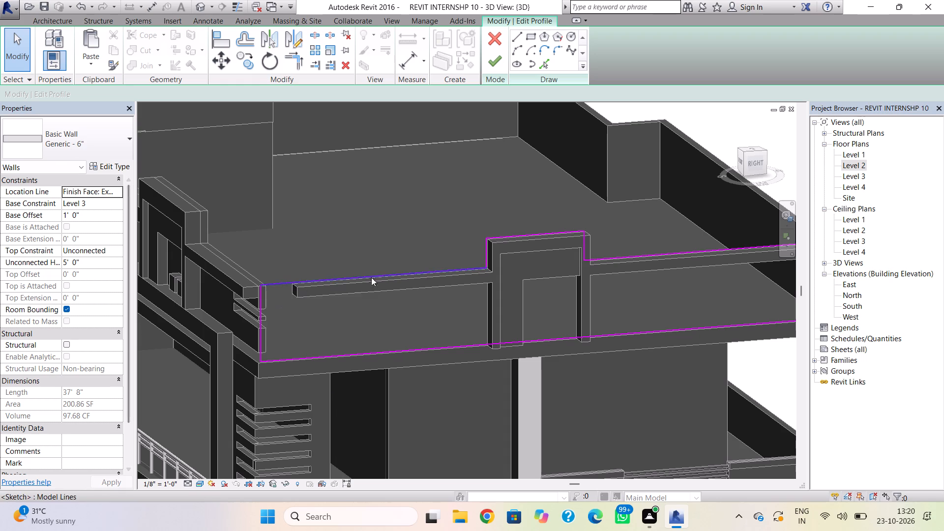
left_click(502, 241)
key("Delete")
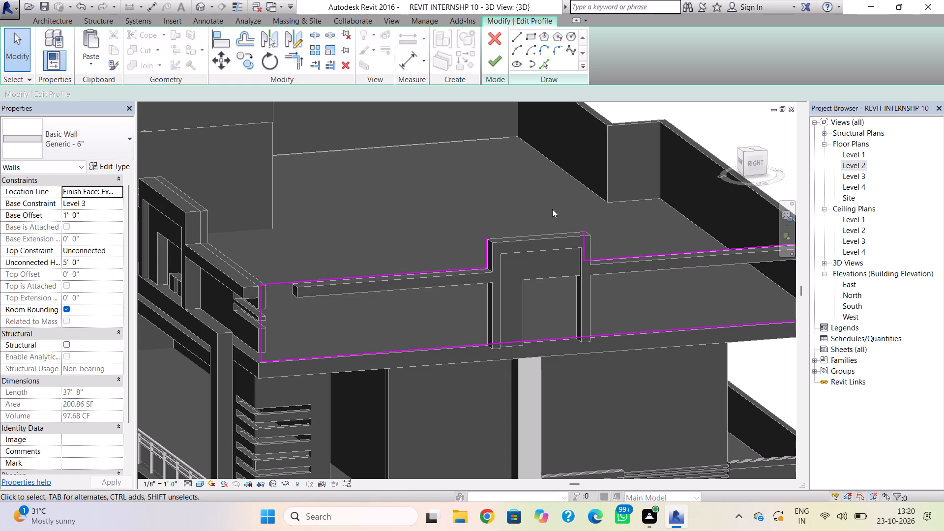
left_click(489, 247)
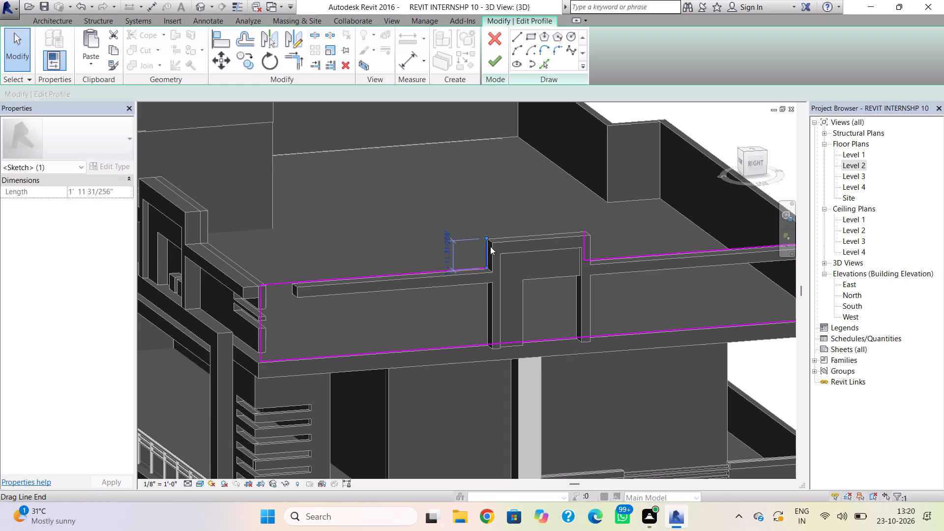
key("Delete")
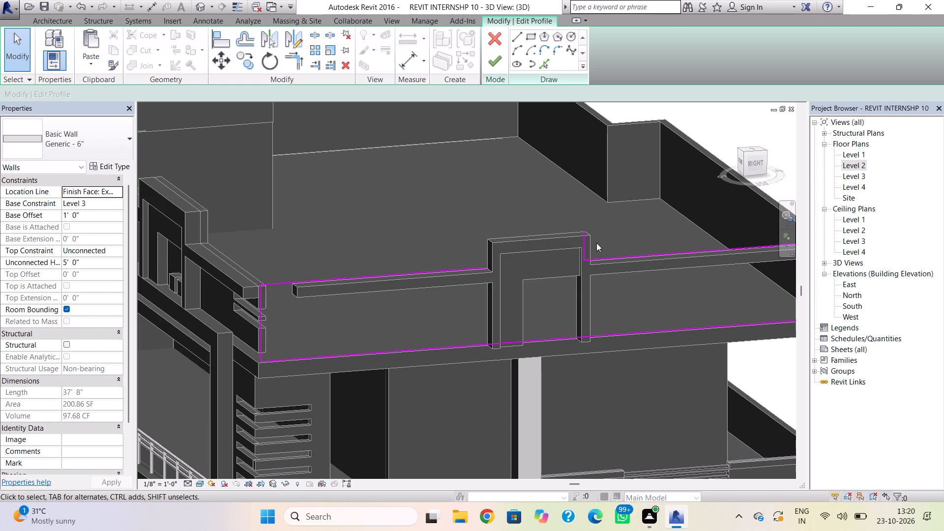
left_click(585, 249)
key("Delete")
left_click(499, 64)
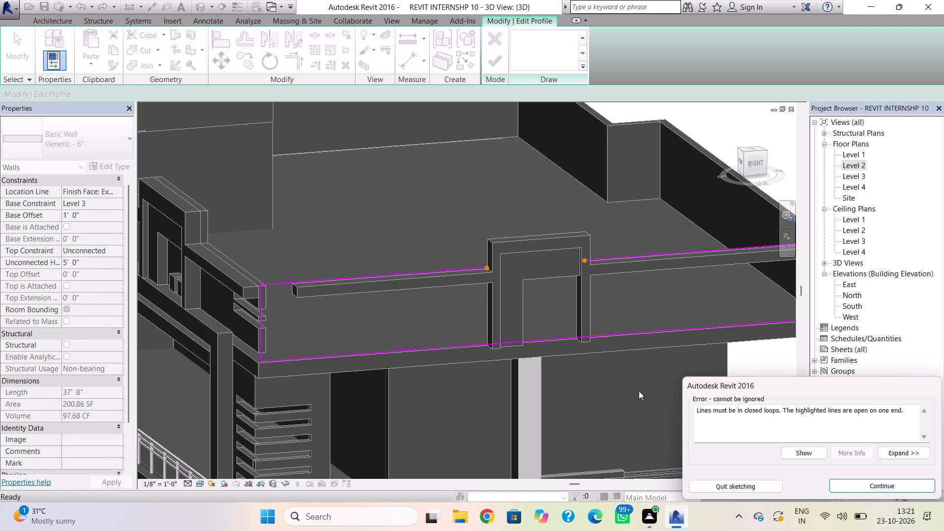
left_click(854, 485)
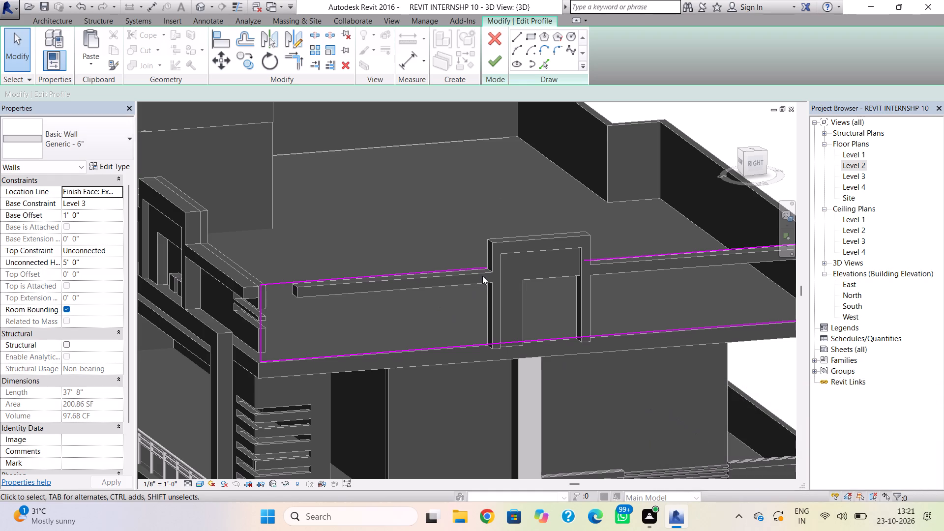
Shorten the front top line of the parapet profile to 10'-0".
left_click(485, 268)
left_click_drag(486, 267, 427, 278)
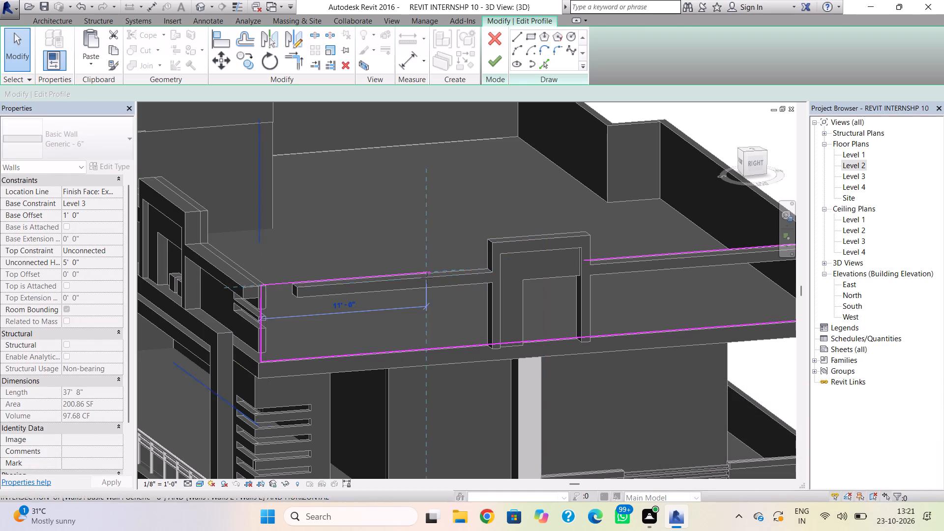
left_click_drag(427, 278, 413, 278)
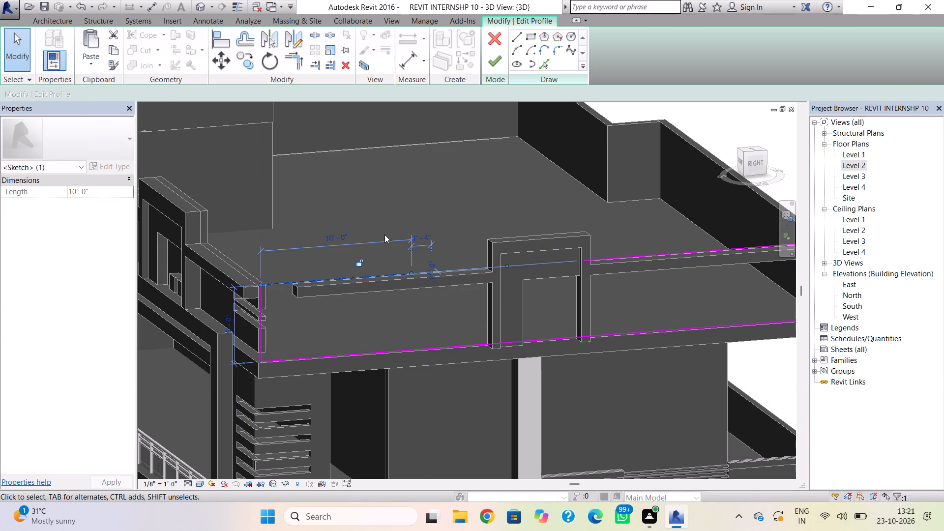
Sketch a raised step about 2' high from the shortened line's end, returning to the parapet top and meeting the rear top line.
left_click(523, 34)
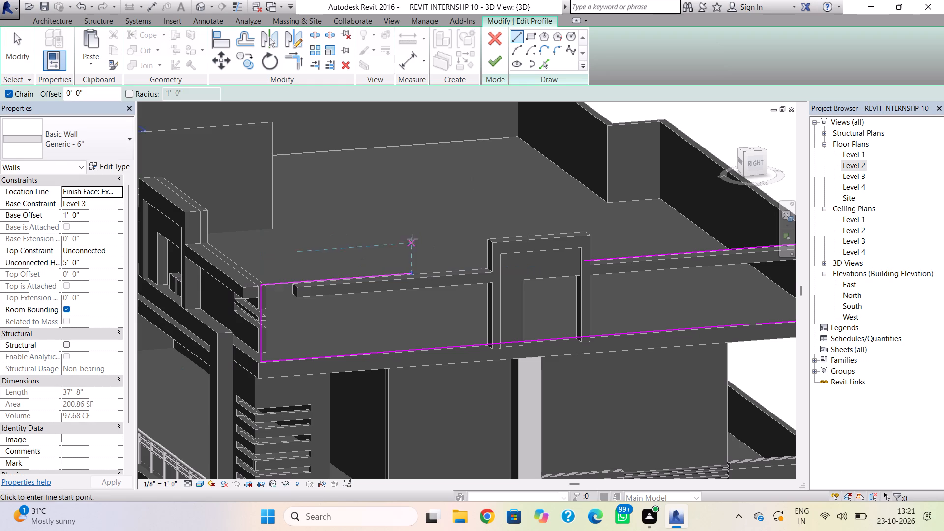
left_click(412, 271)
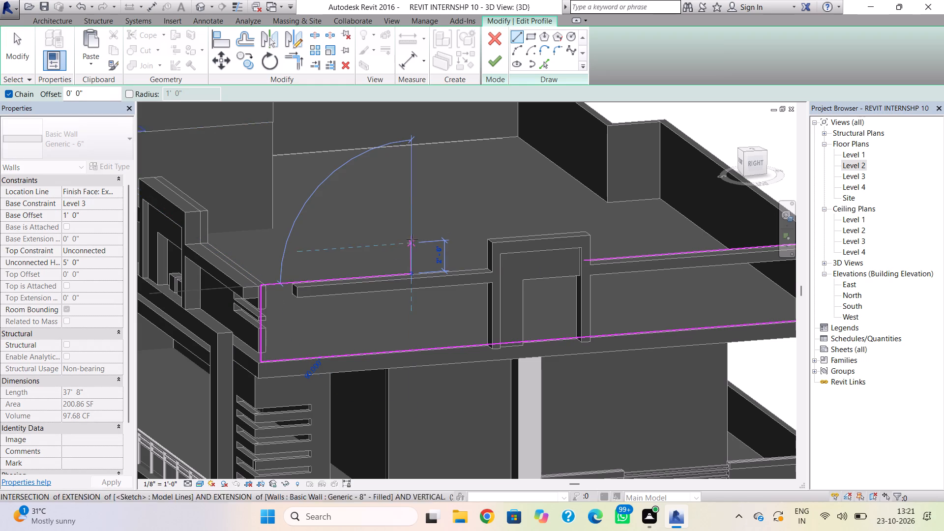
left_click(412, 241)
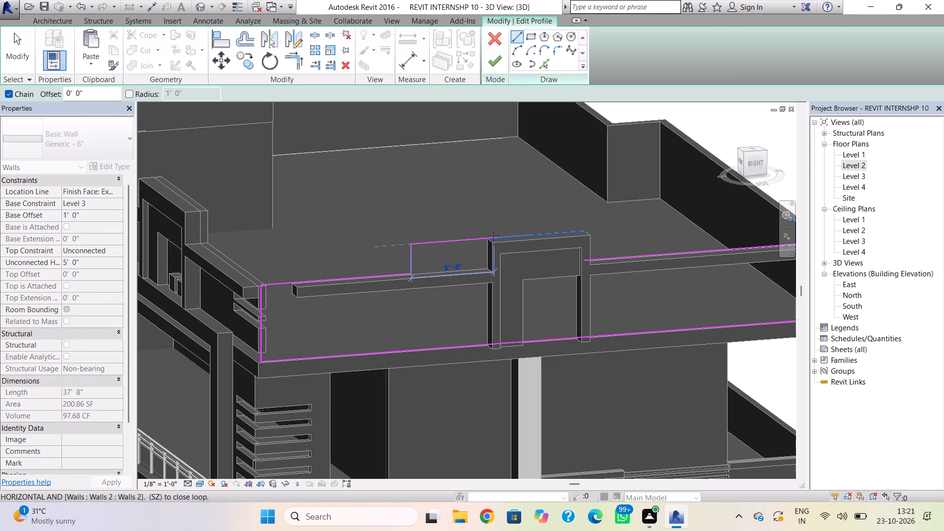
left_click(501, 236)
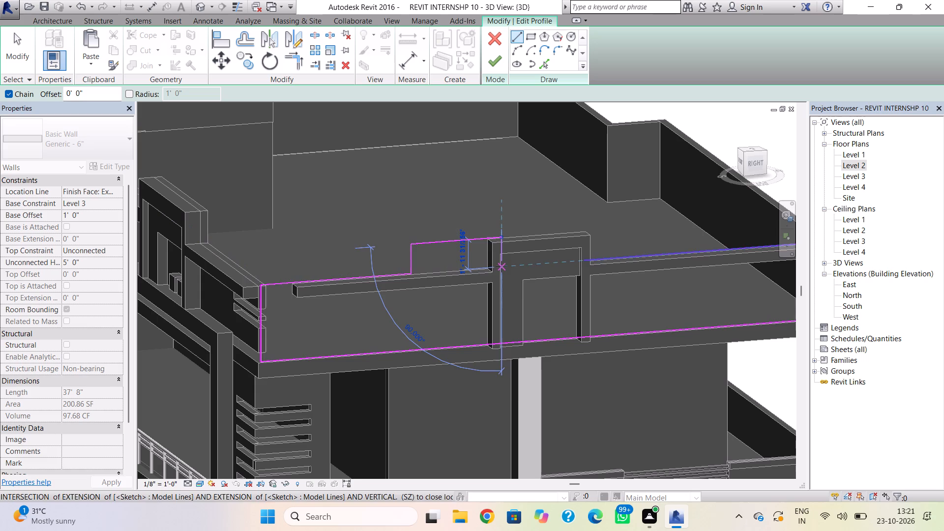
left_click(501, 266)
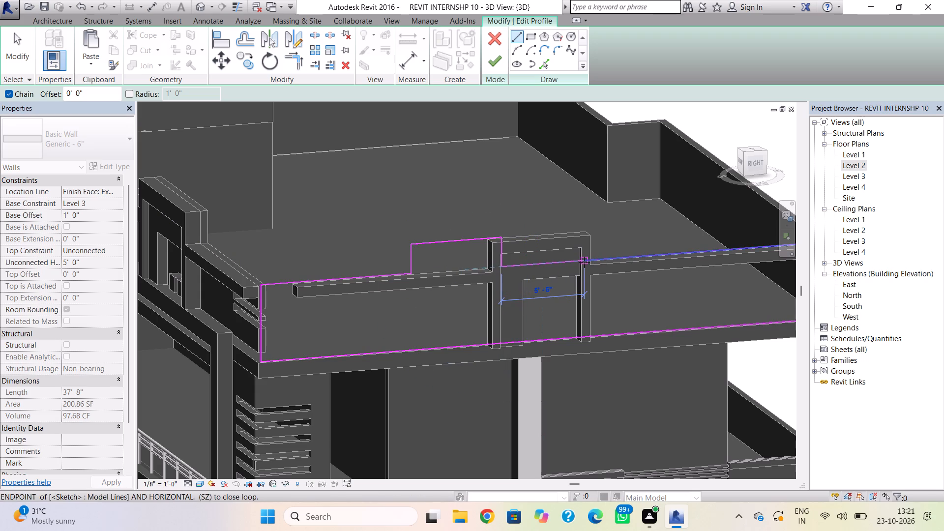
left_click(584, 262)
key("Escape")
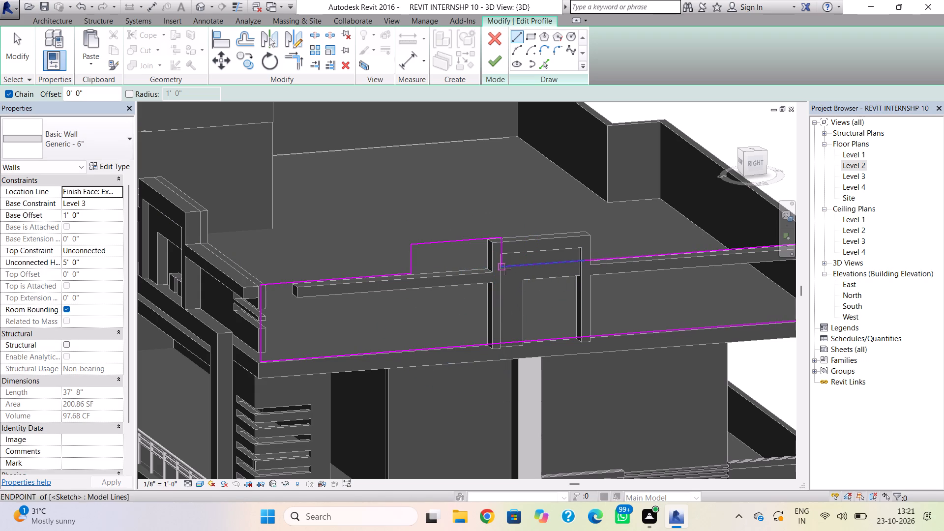
left_click(613, 259)
key("Escape")
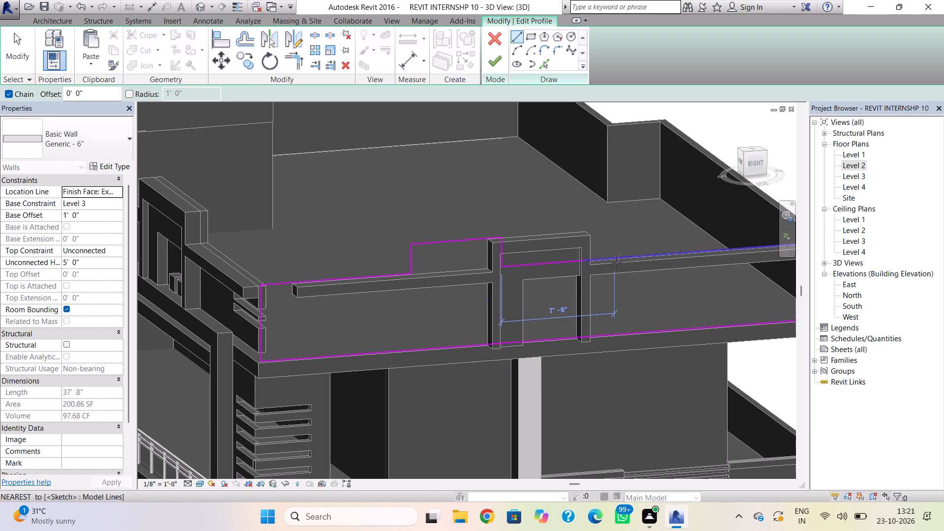
key("Escape")
Replace the profile's rear top line with one including a second raised step about 2' high, ending at the rear corner, and finish the profile.
left_click(617, 262)
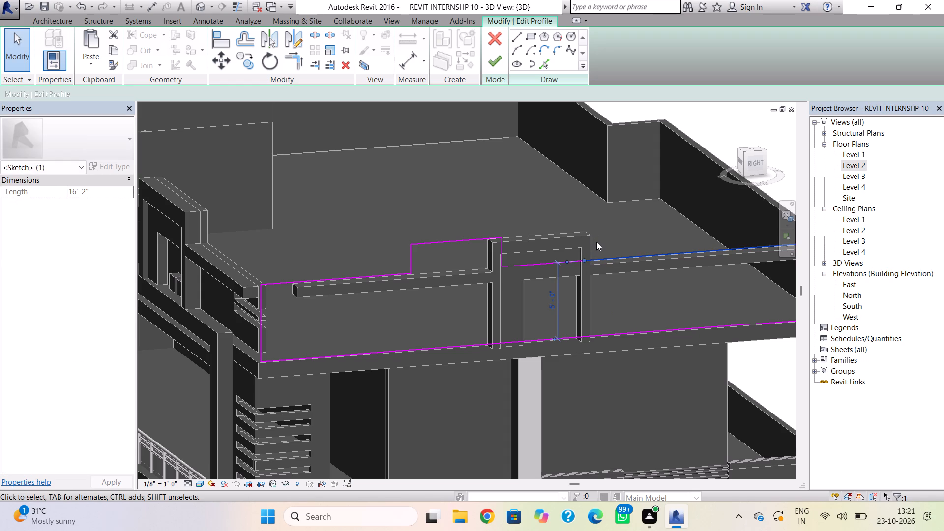
key("Delete")
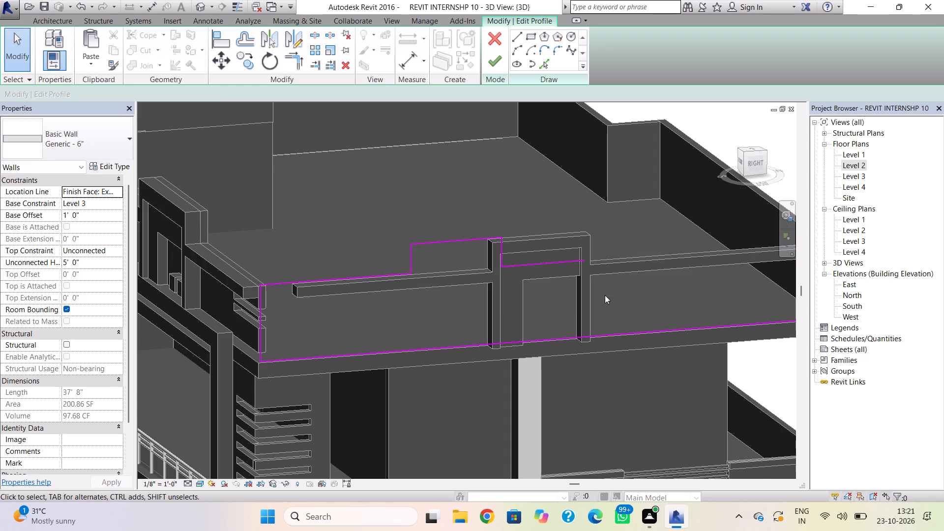
scroll(608, 310, "down", 3)
right_click_drag(612, 298, 567, 295, "shift")
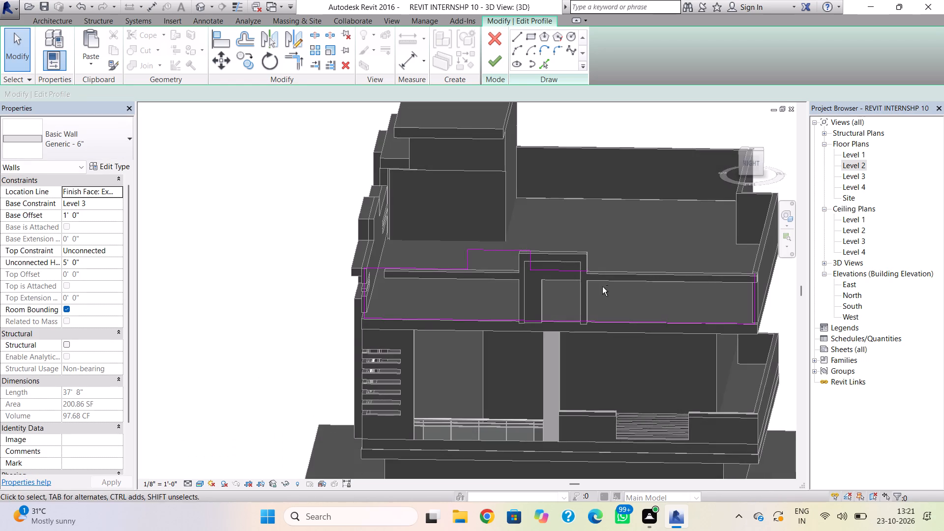
middle_click_drag(603, 286, 385, 367)
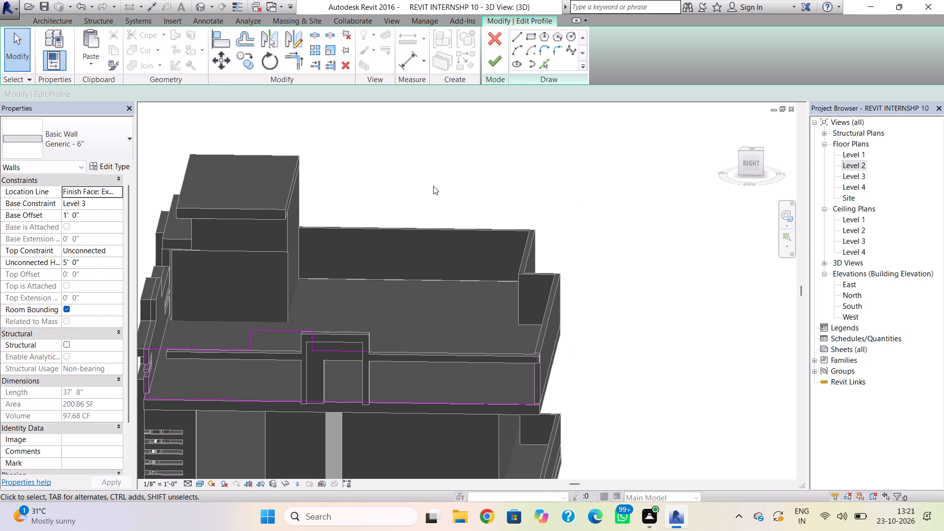
left_click(523, 36)
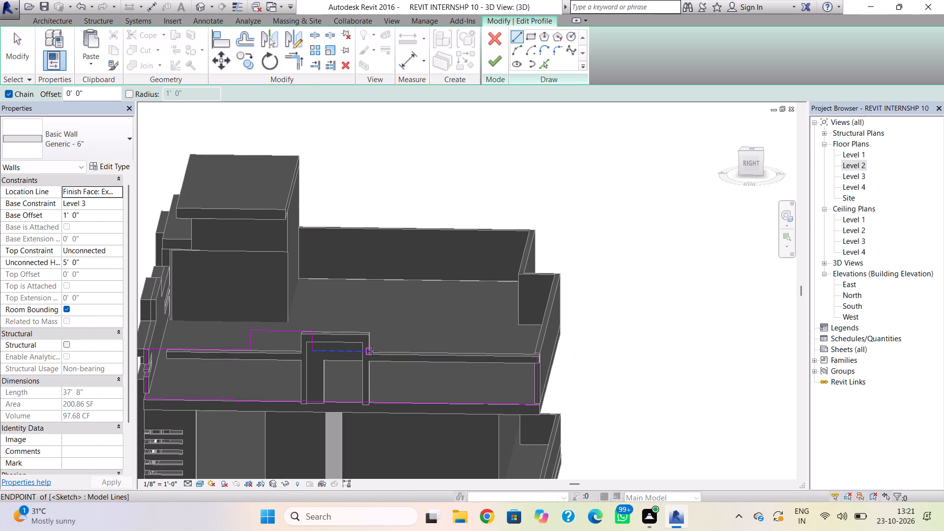
left_click(372, 351)
left_click(413, 351)
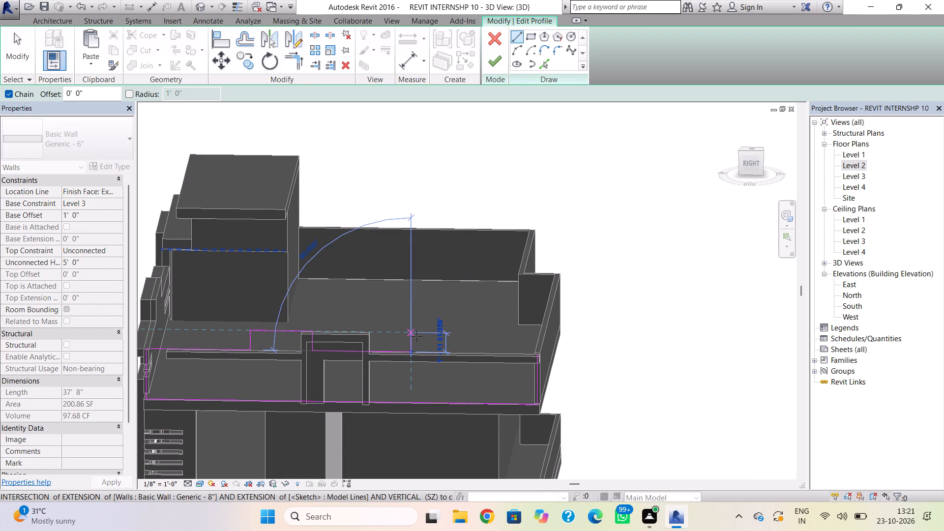
left_click(416, 336)
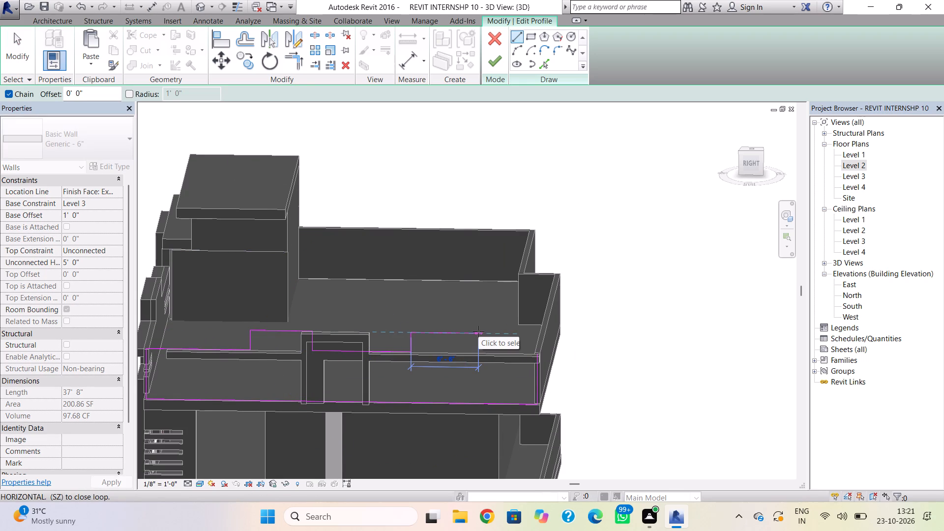
left_click(481, 331)
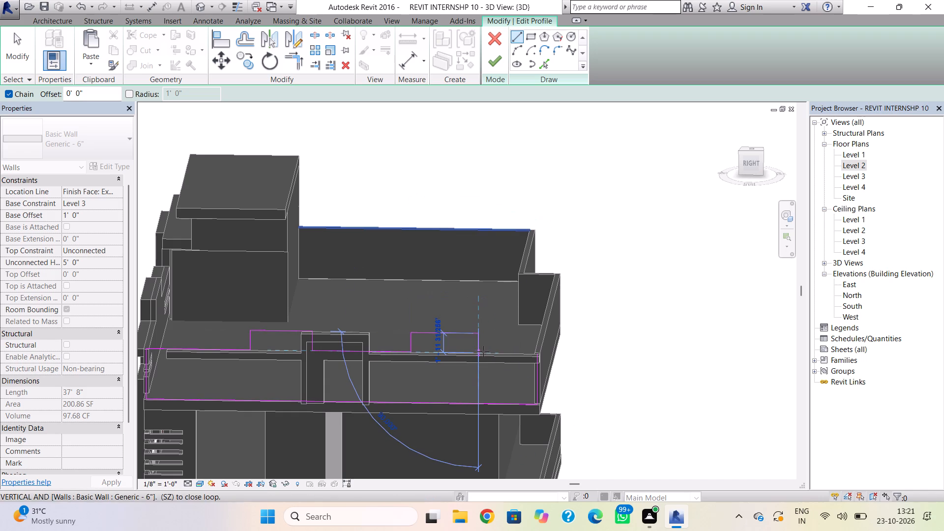
left_click(478, 352)
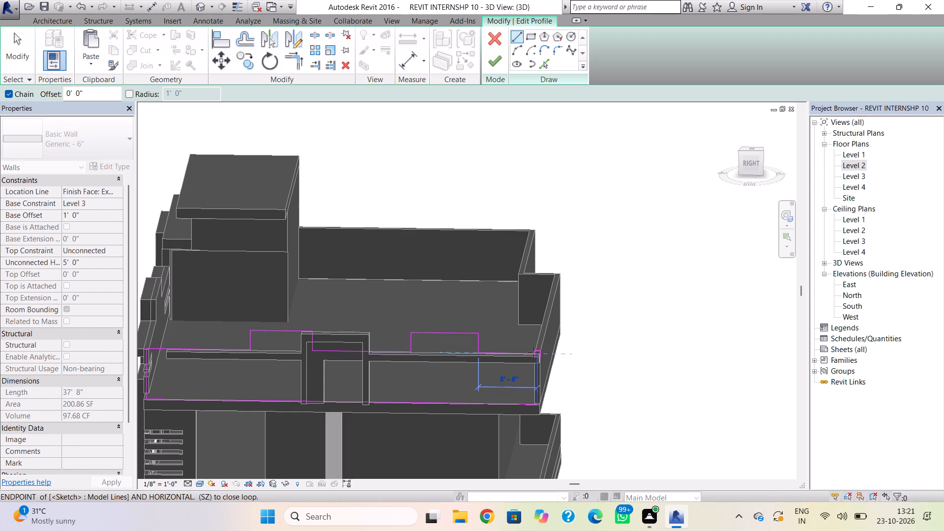
left_click(533, 353)
key("Escape")
scroll(478, 388, "up", 3)
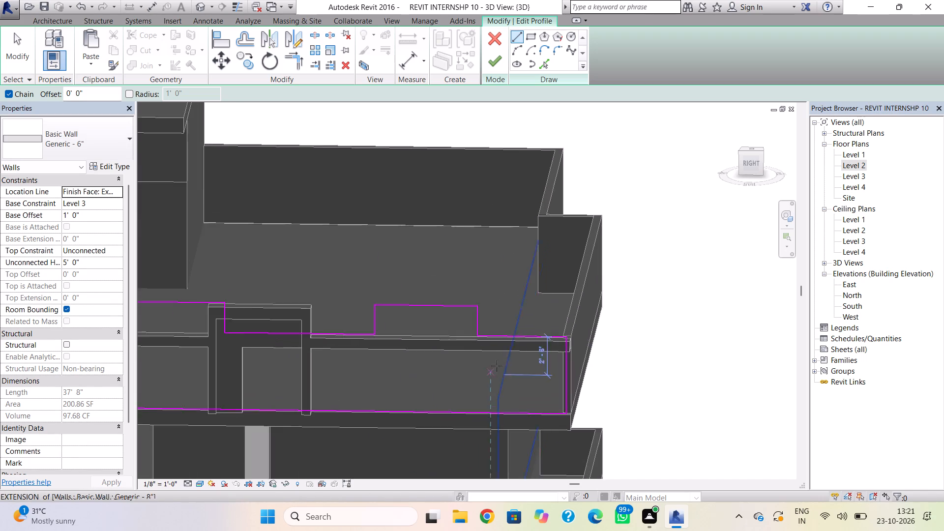
scroll(512, 354, "up", 11)
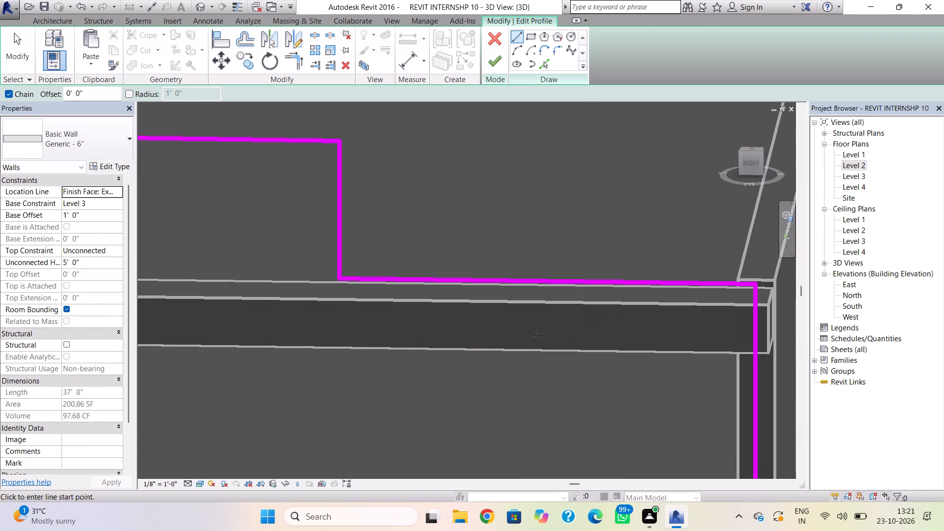
left_click(500, 65)
Delete the in-place trim on the outer face of the right-side roof parapet wall.
scroll(379, 350, "down", 5)
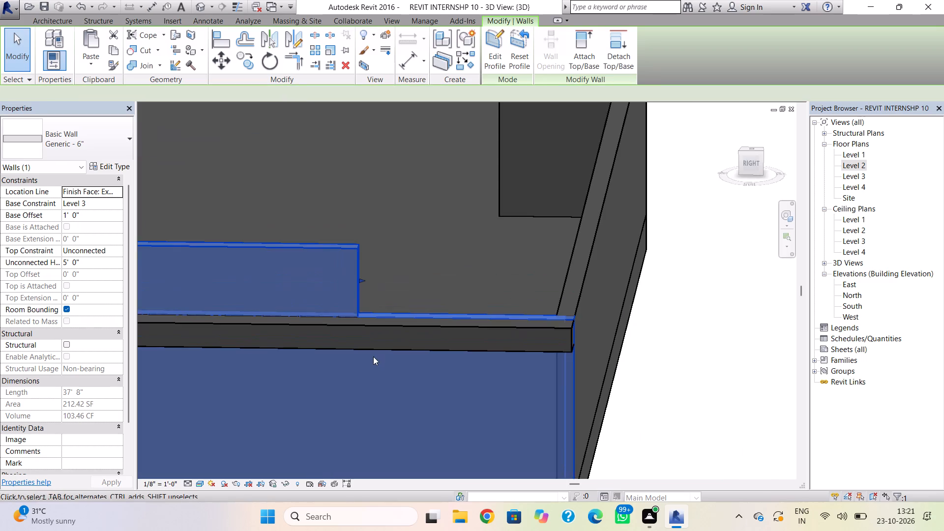
scroll(361, 373, "down", 5)
middle_click_drag(361, 373, 508, 333)
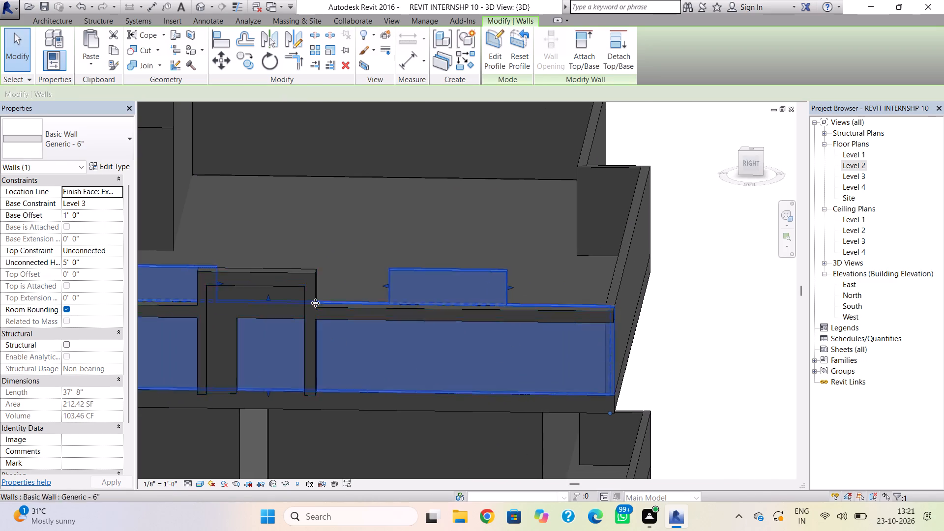
left_click(310, 284)
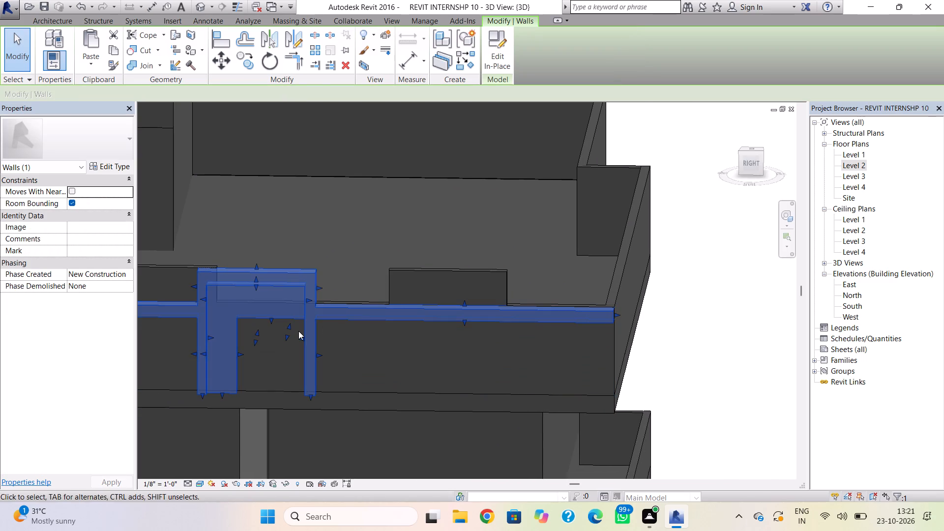
key("Delete")
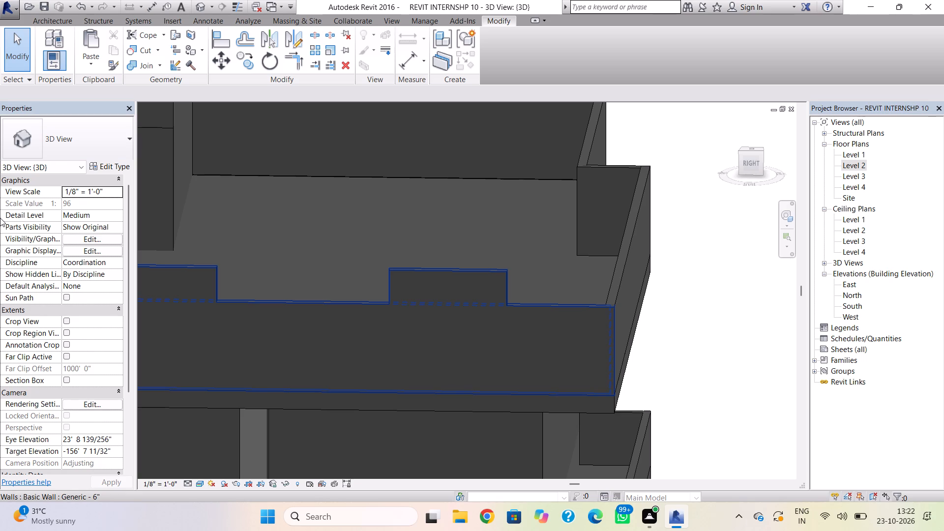
left_click(0, 218)
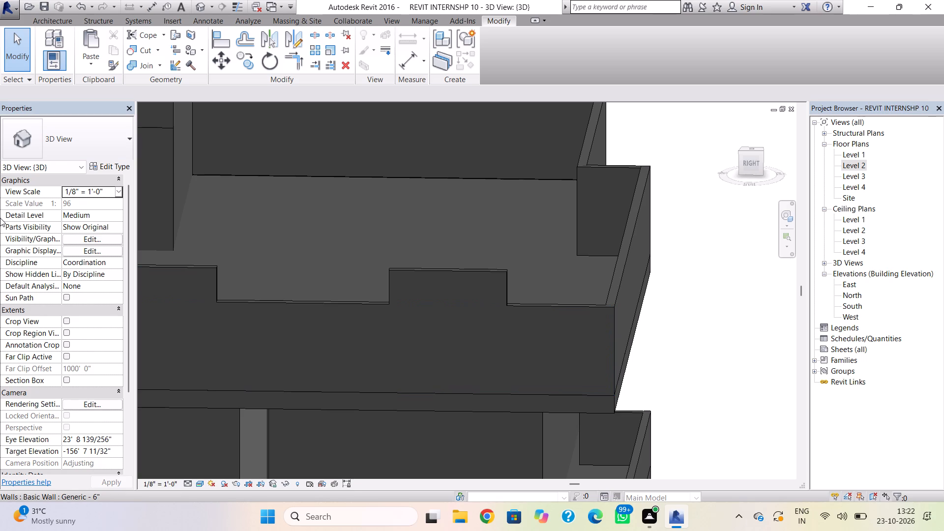
Start a new in-place model in the Walls category, keeping the suggested name Walls 2.
scroll(0, 365, "down", 3)
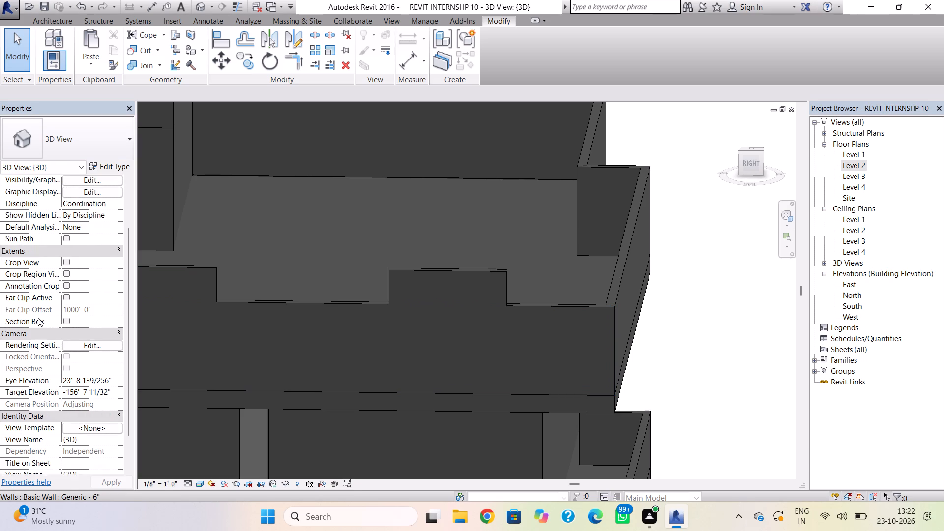
scroll(332, 267, "down", 3)
middle_click_drag(338, 278, 487, 305)
scroll(505, 309, "down", 1)
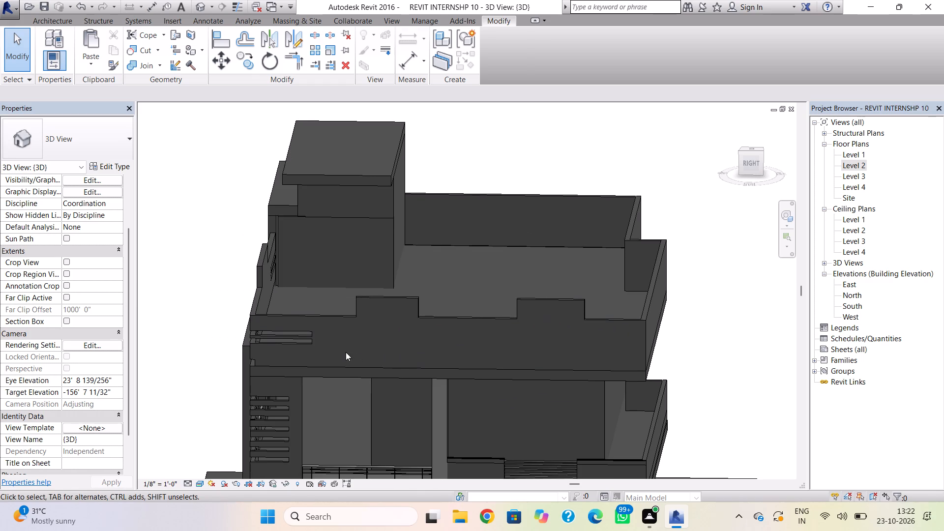
scroll(322, 350, "down", 1)
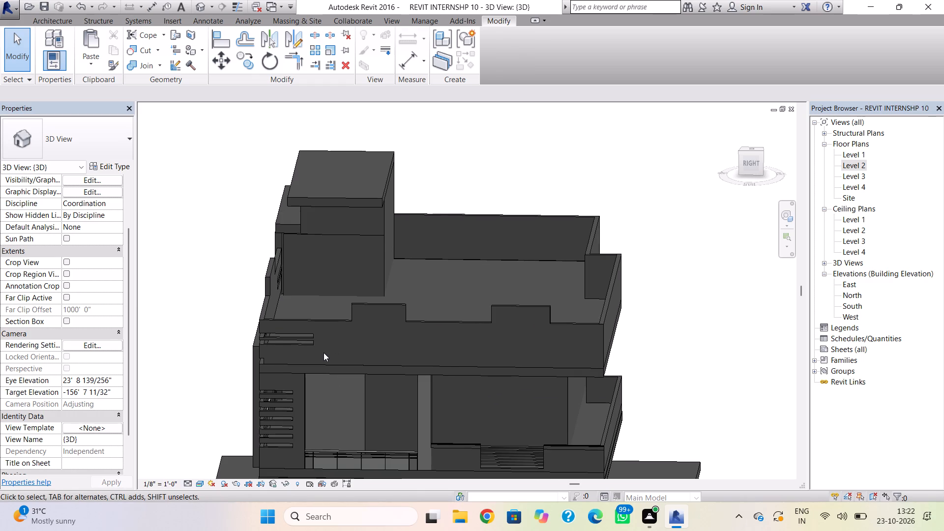
right_click_drag(306, 366, 482, 338, "shift")
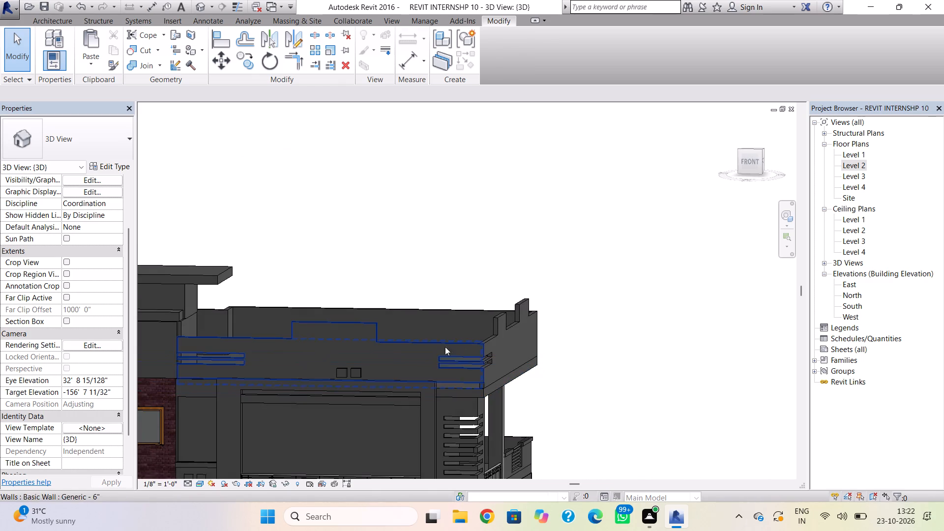
scroll(357, 368, "down", 1)
middle_click_drag(357, 368, 364, 364)
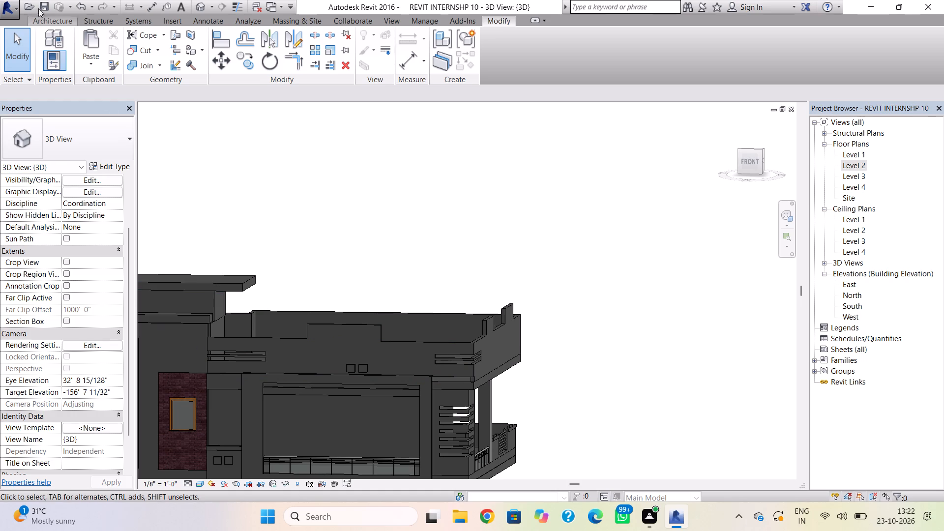
left_click(45, 19)
left_click(134, 67)
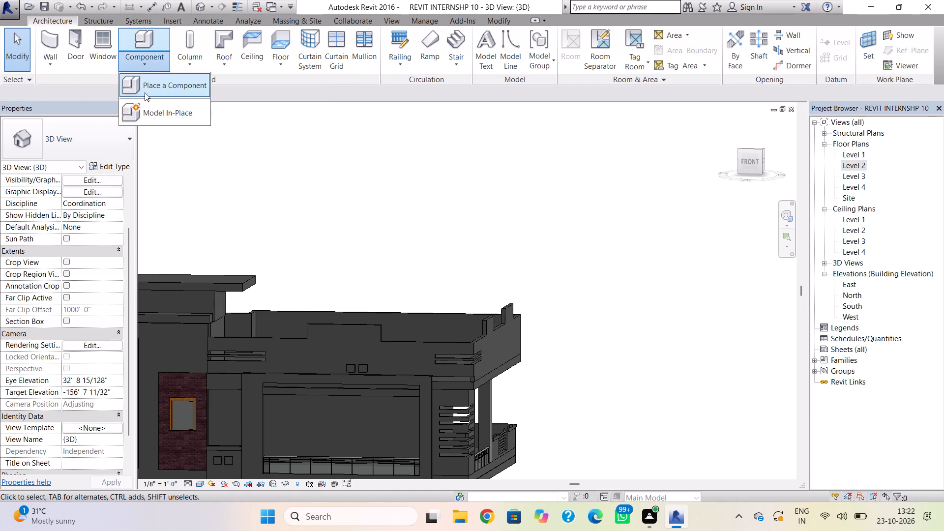
left_click(159, 115)
scroll(428, 246, "down", 11)
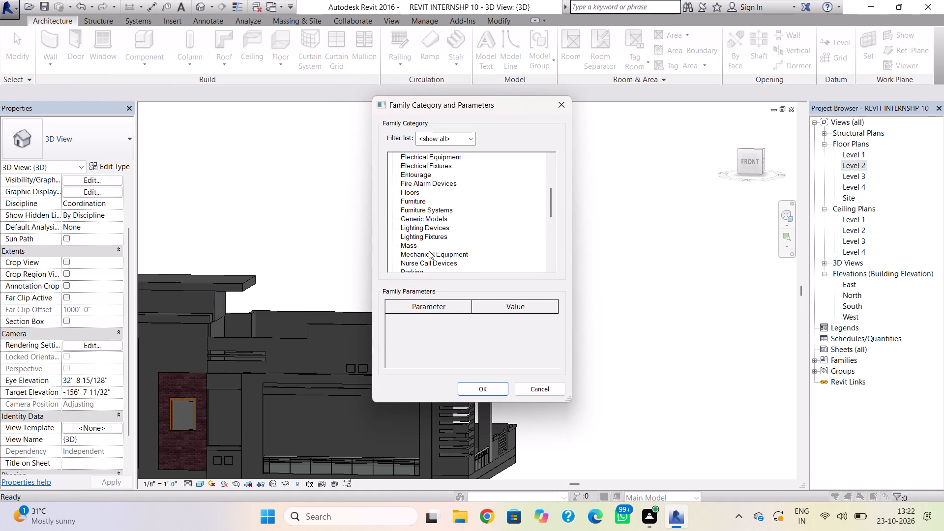
scroll(429, 251, "down", 18)
scroll(425, 251, "down", 6)
left_click(411, 254)
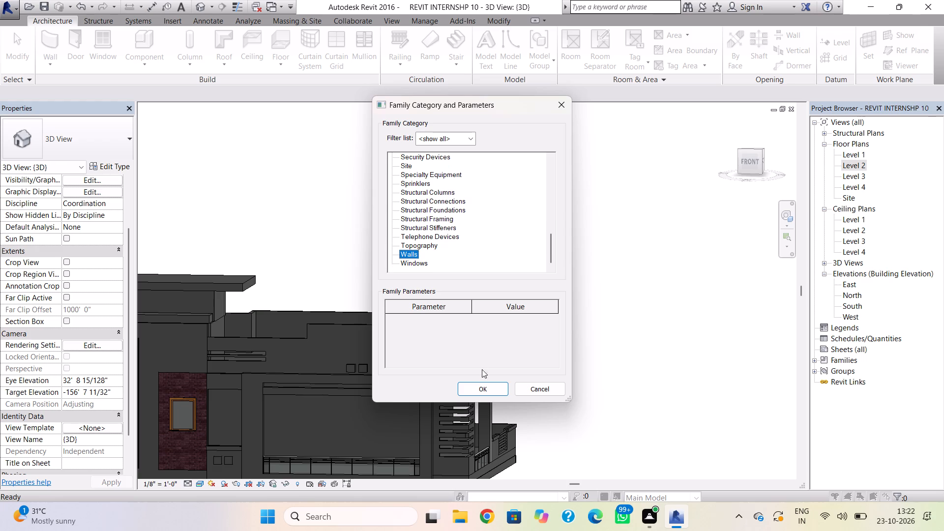
left_click(484, 387)
left_click(470, 275)
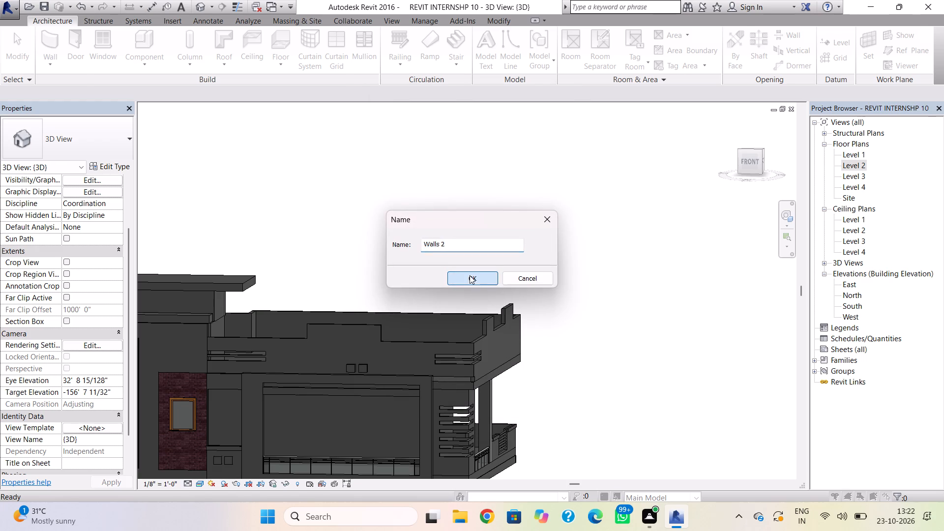
Start an Extrusion and pick the front parapet wall's face as its work plane.
scroll(230, 340, "up", 1)
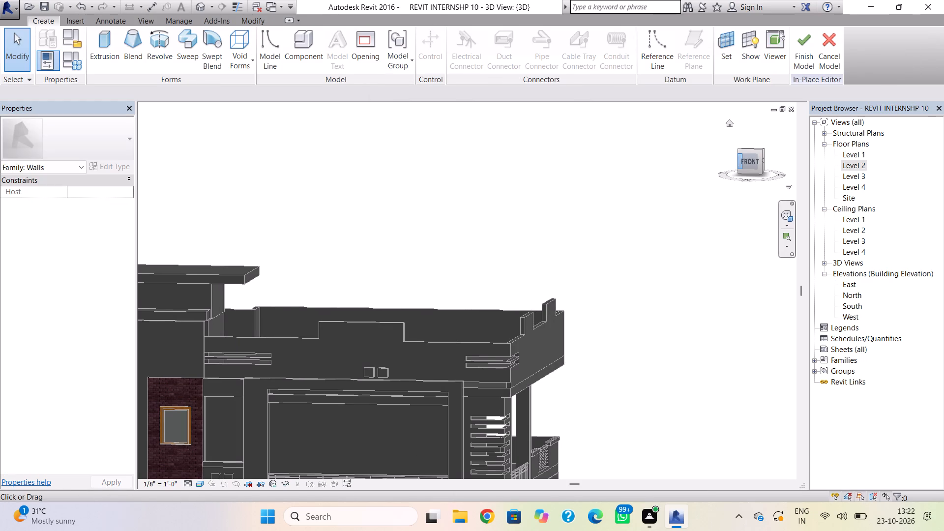
left_click(746, 164)
scroll(329, 355, "up", 1)
right_click_drag(329, 355, 340, 352, "shift")
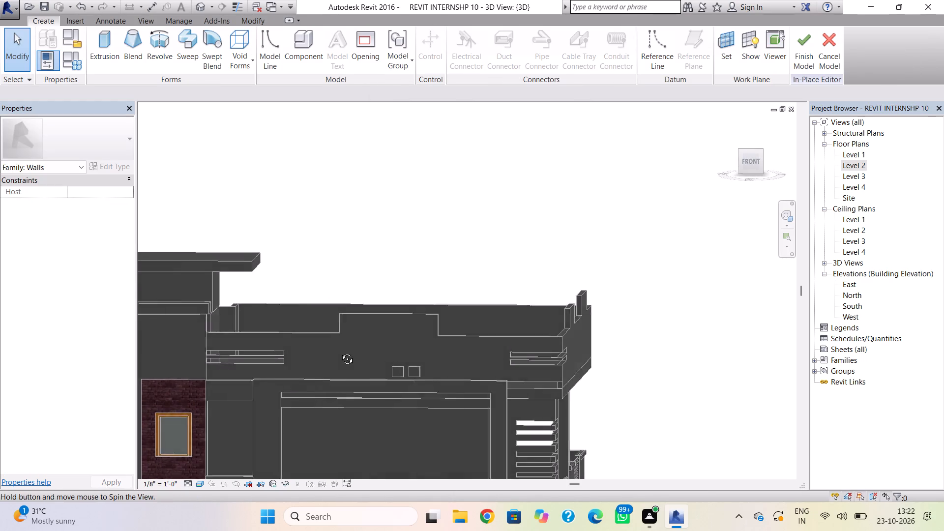
right_click_drag(340, 352, 354, 332, "shift")
scroll(354, 332, "up", 3)
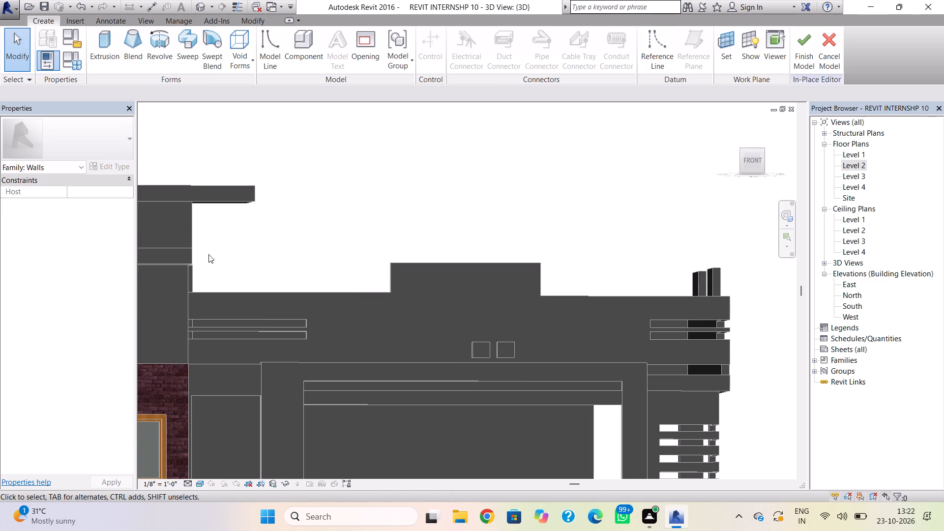
left_click(108, 45)
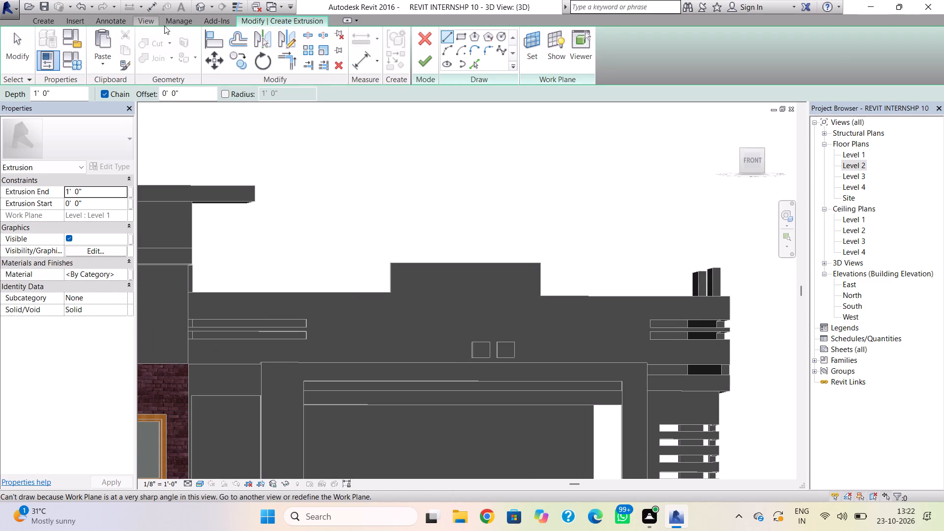
left_click(264, 17)
left_click(539, 51)
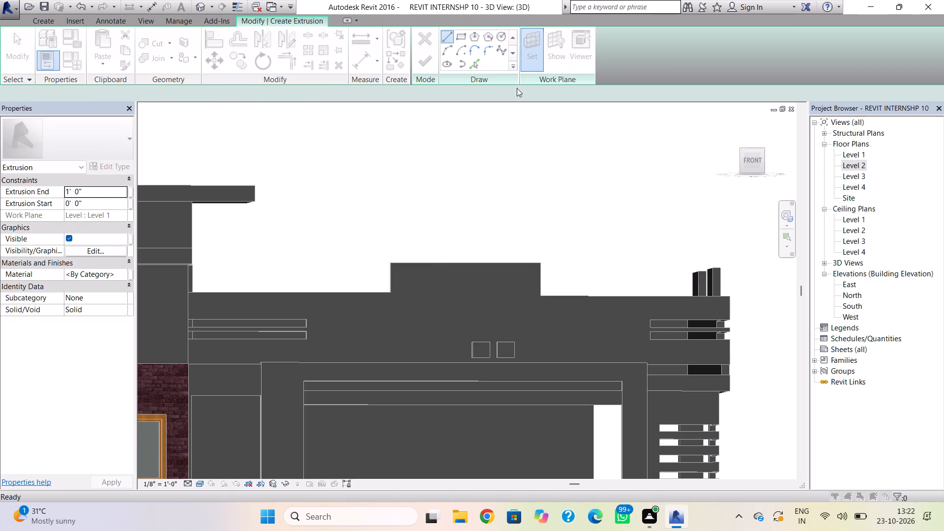
left_click(444, 279)
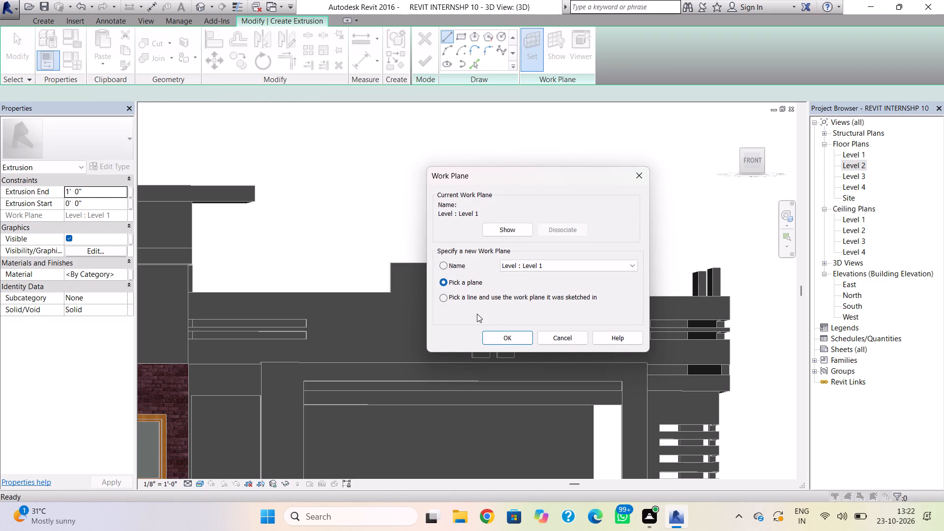
left_click(496, 337)
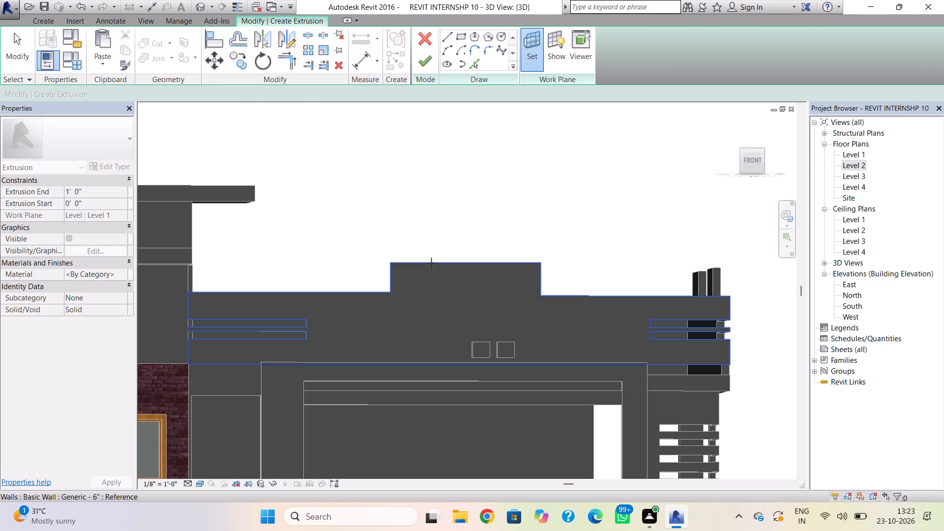
left_click(431, 263)
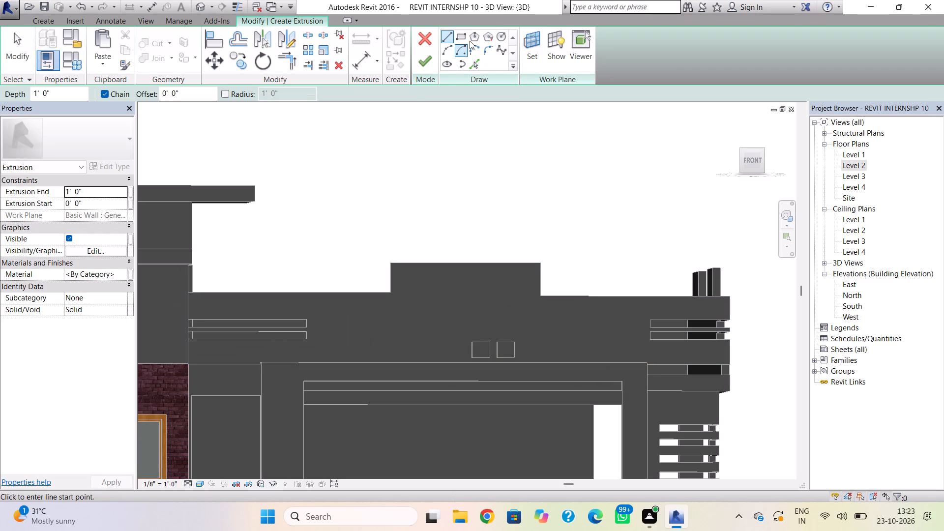
Sketch chained lines along the front parapet's full top edge, following its raised middle step and ending with the 12'-0" run to the right corner.
left_click(188, 293)
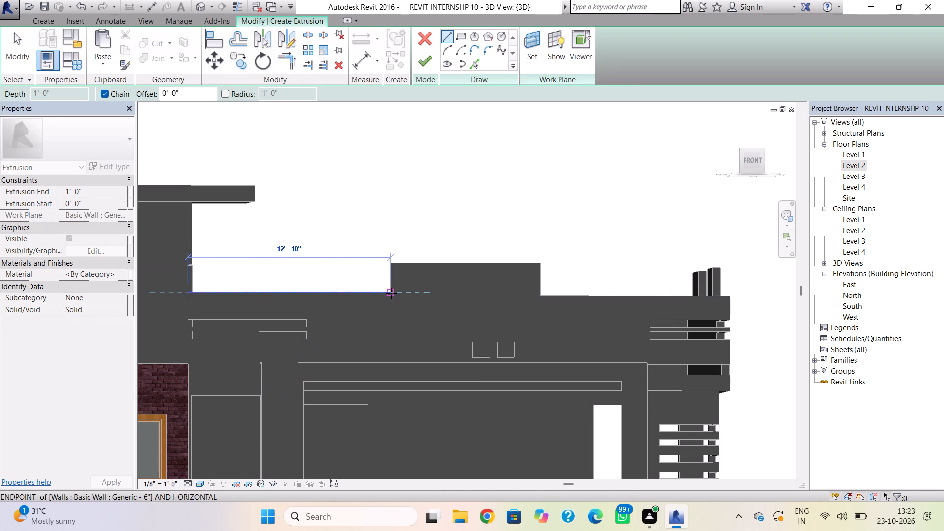
left_click(391, 293)
left_click(389, 260)
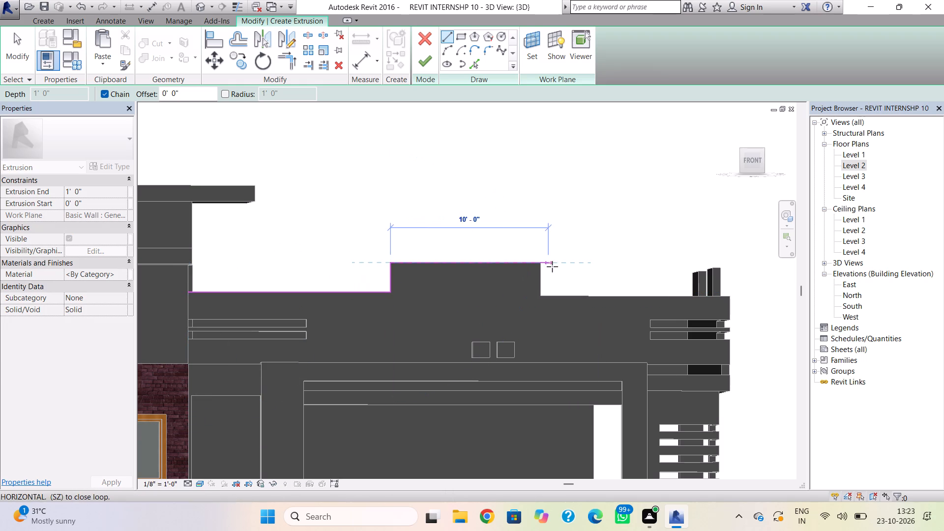
left_click(539, 265)
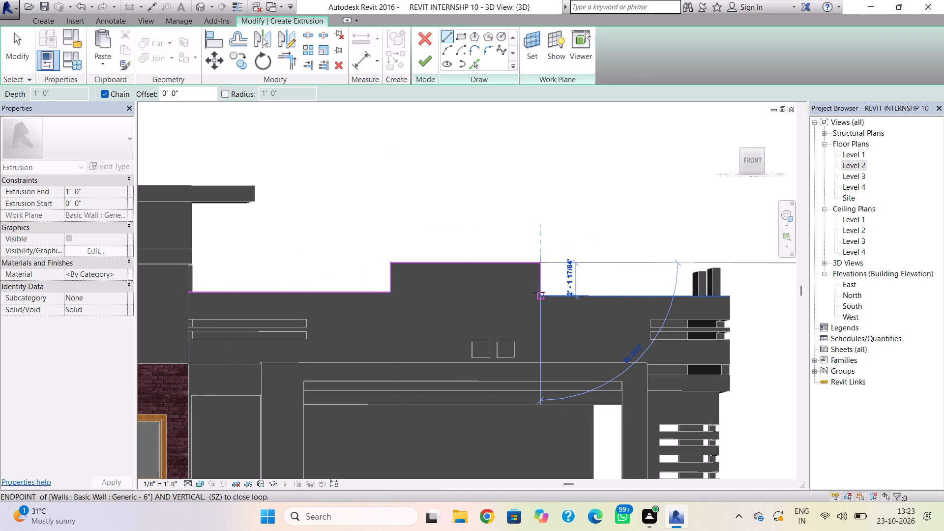
left_click(539, 292)
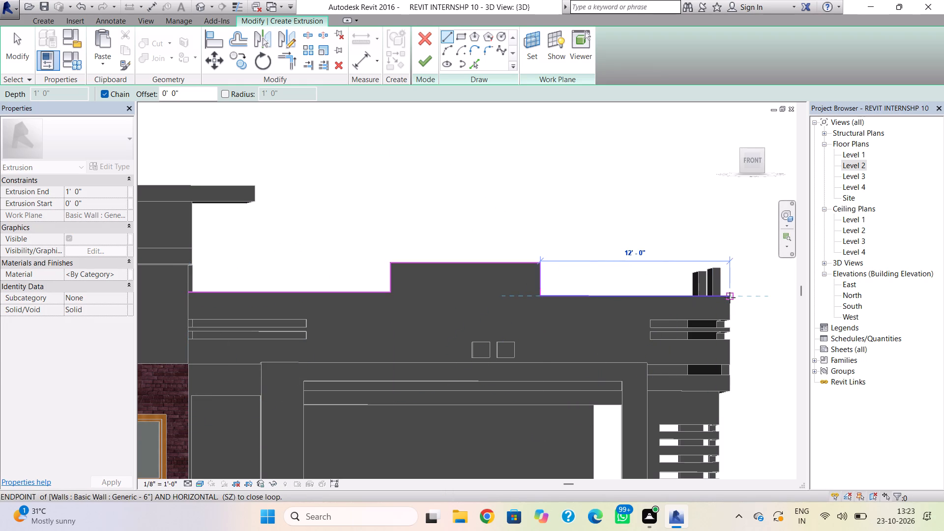
left_click(730, 297)
Sketch the right-hand top band: a short line down the end corner and a horizontal line back beneath the raised step's edge.
scroll(730, 306, "up", 1)
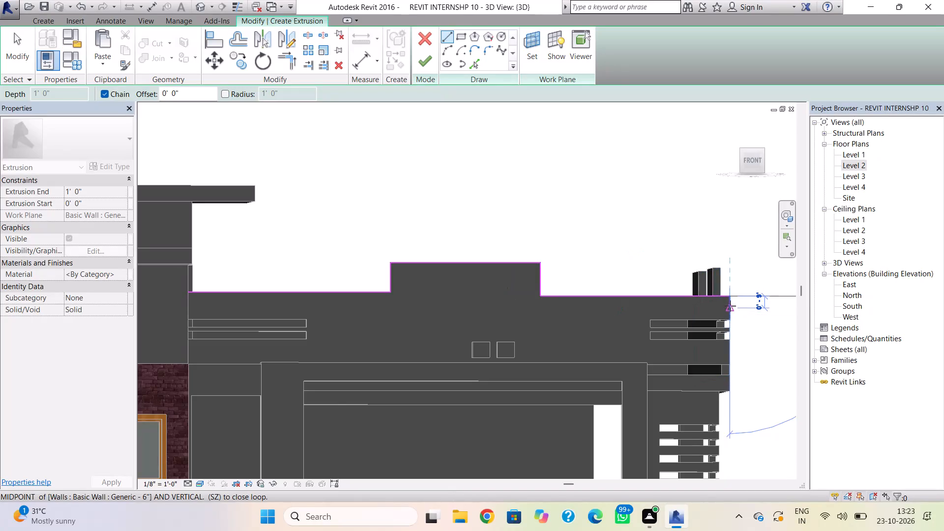
scroll(730, 306, "up", 9)
left_click(729, 303)
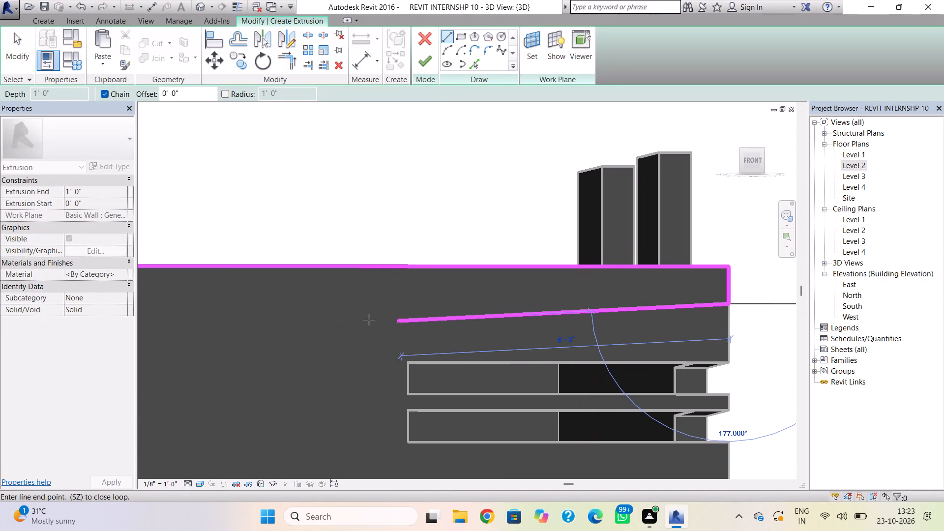
scroll(276, 317, "down", 4)
middle_click_drag(276, 317, 511, 299)
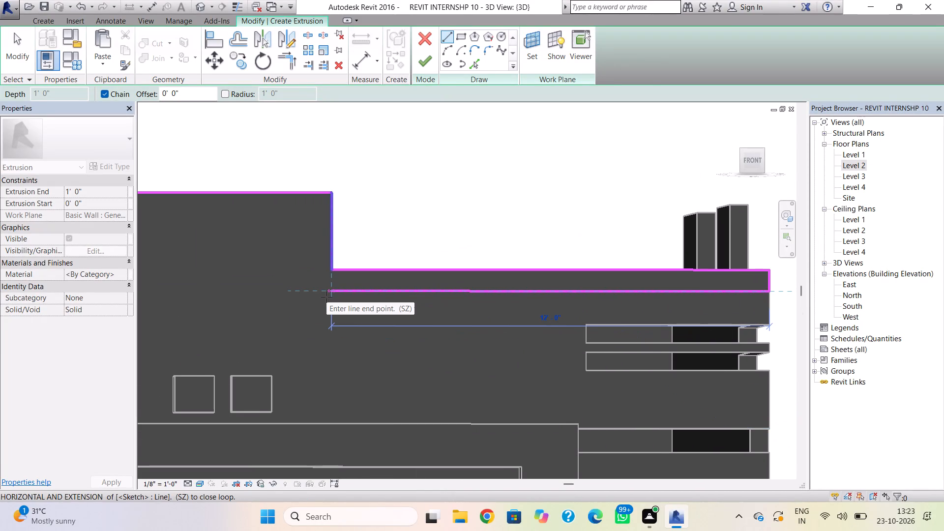
left_click(326, 296)
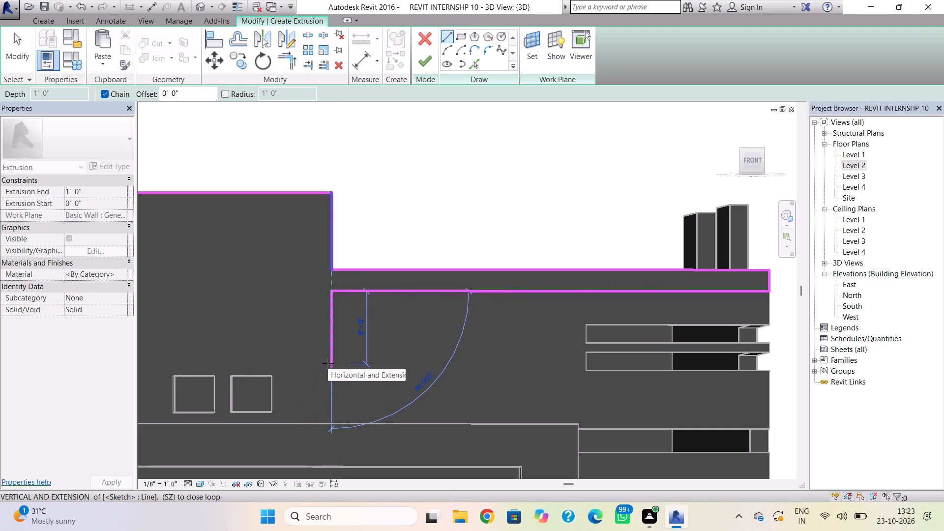
Sketch the raised middle step's frame: two narrow legs down to the ledge, joined by an 8'-2" inner top line.
left_click(329, 422)
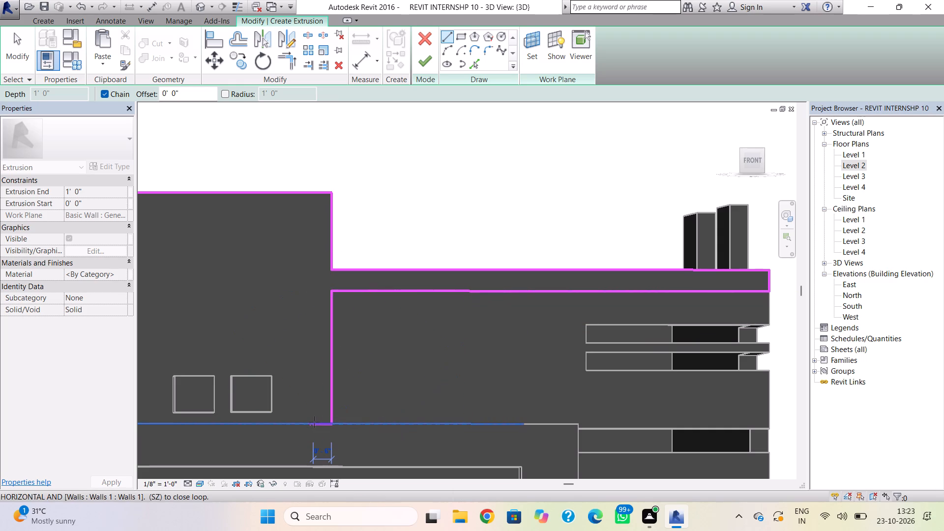
left_click(309, 420)
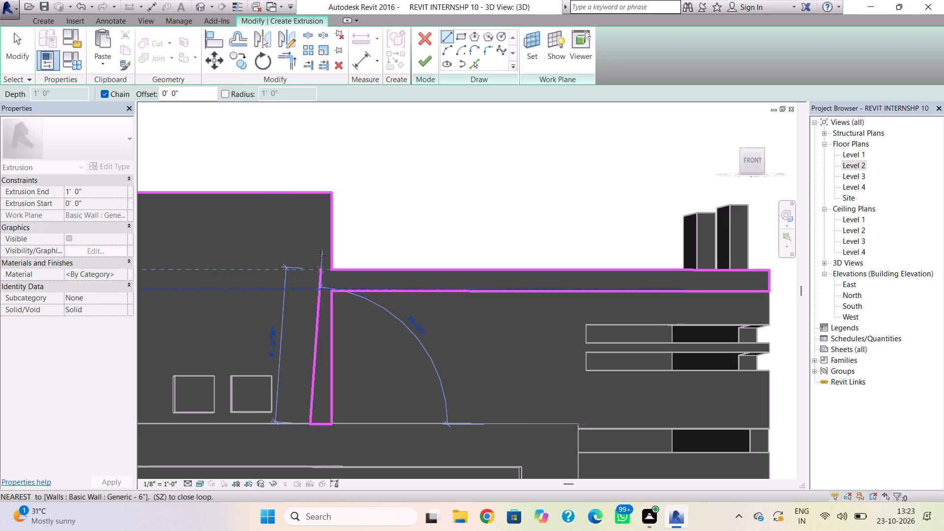
left_click(305, 220)
scroll(183, 230, "down", 1)
middle_click_drag(184, 230, 451, 226)
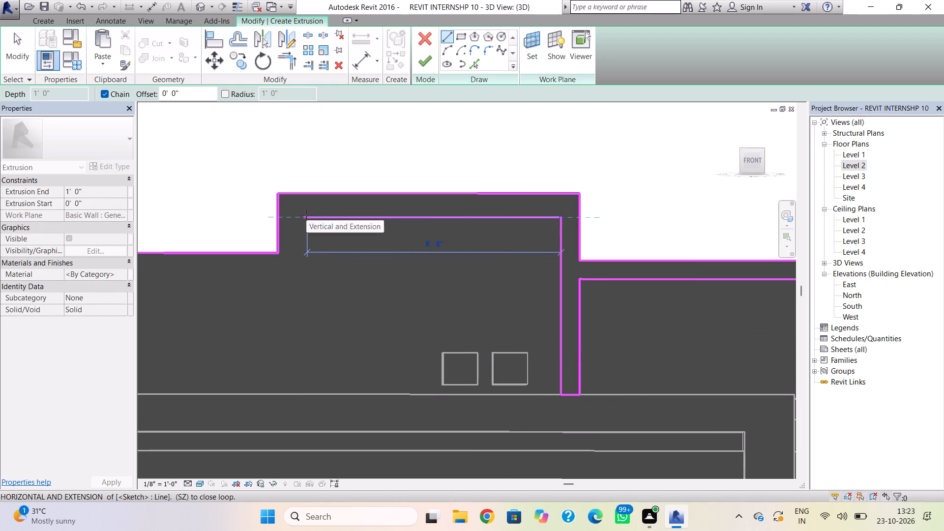
left_click(301, 214)
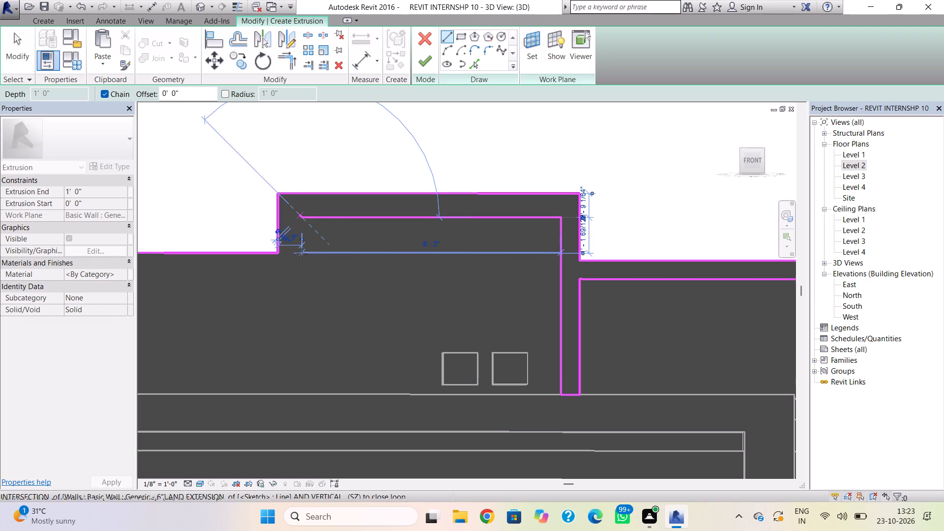
left_click(301, 392)
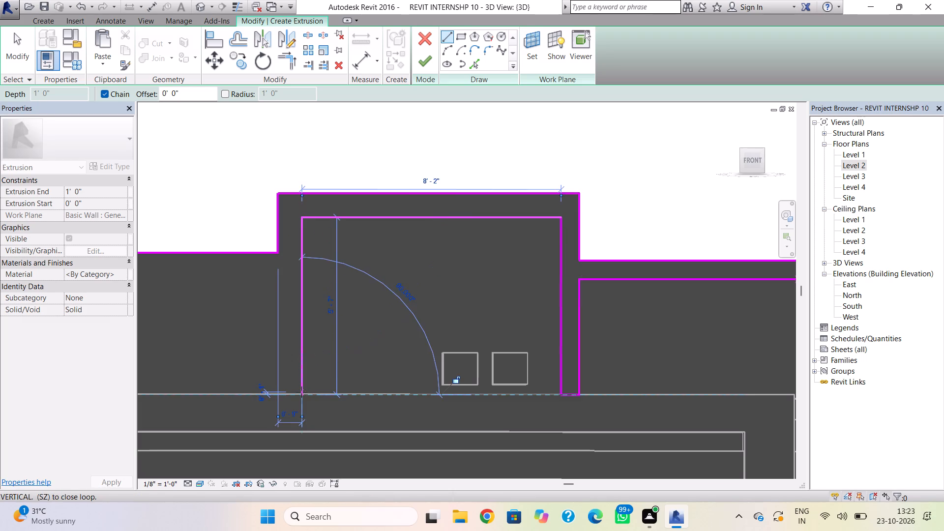
left_click(281, 393)
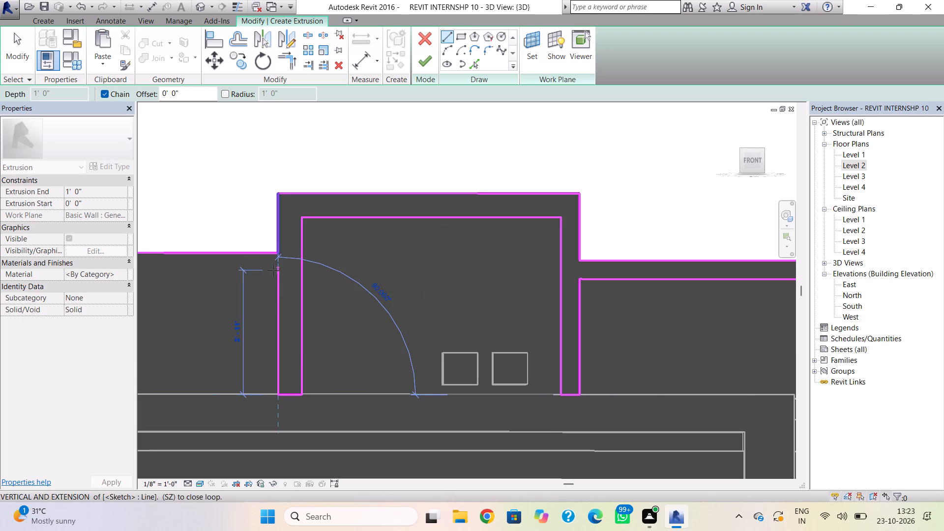
left_click(274, 277)
Sketch the left-hand band's lower line to the parapet's far end, close the loop, and finish the extrusion.
scroll(204, 282, "down", 1)
middle_click_drag(204, 282, 209, 281)
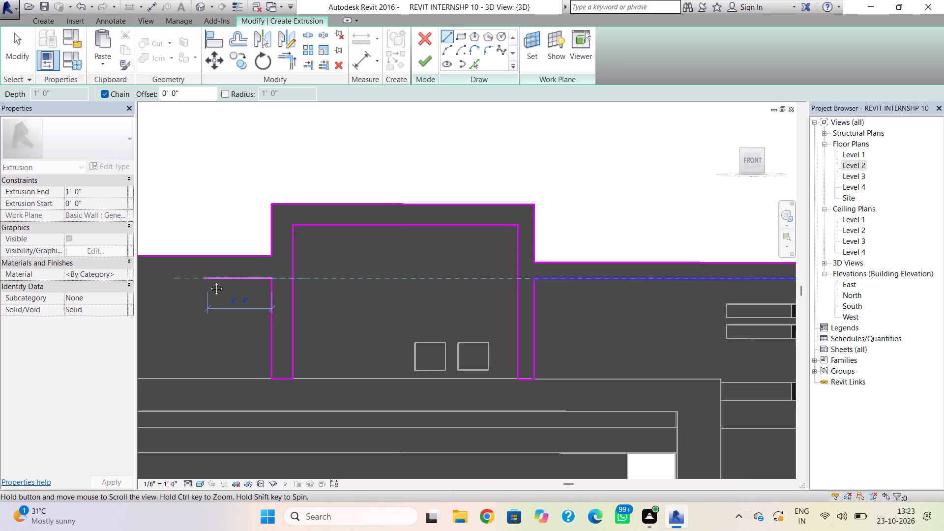
middle_click_drag(209, 281, 541, 277)
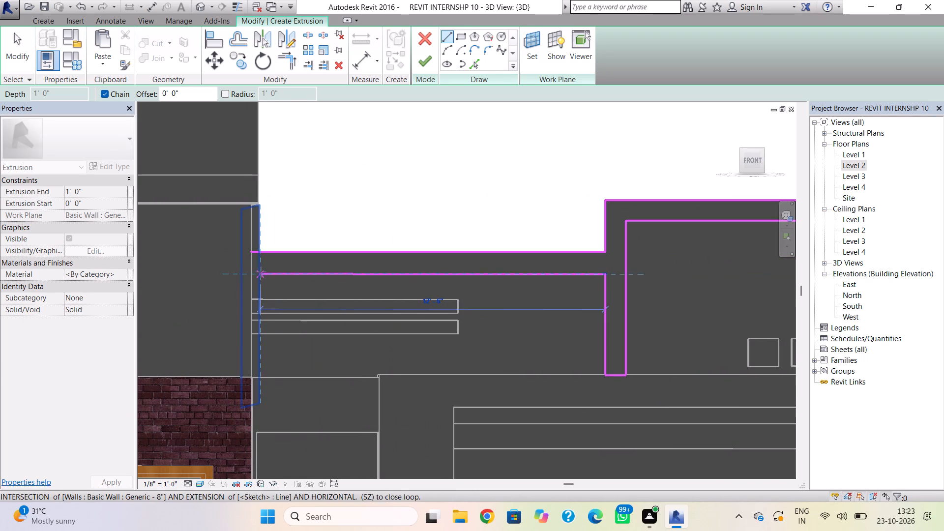
left_click(249, 270)
left_click(250, 252)
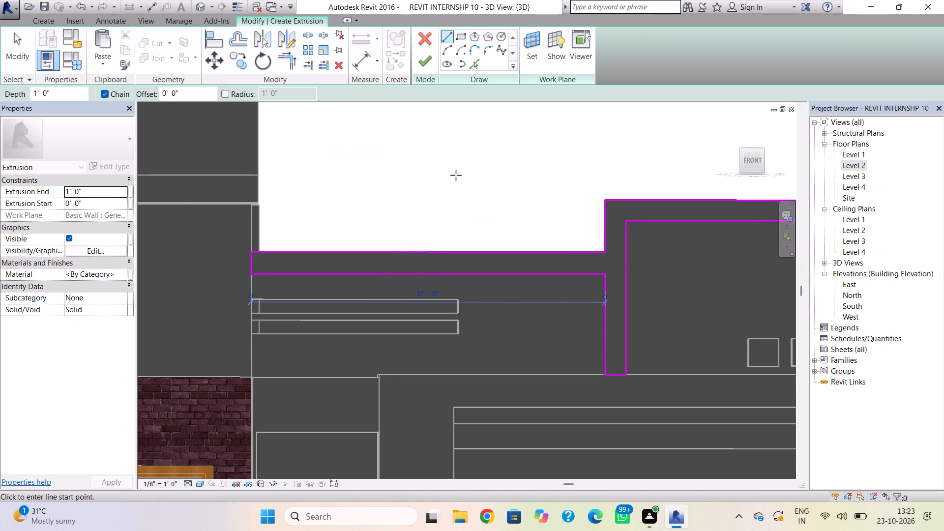
left_click(425, 68)
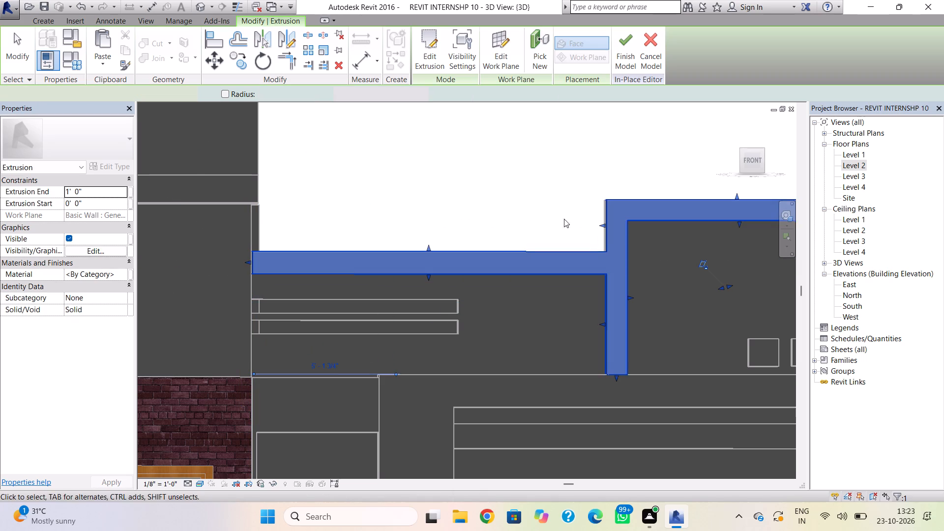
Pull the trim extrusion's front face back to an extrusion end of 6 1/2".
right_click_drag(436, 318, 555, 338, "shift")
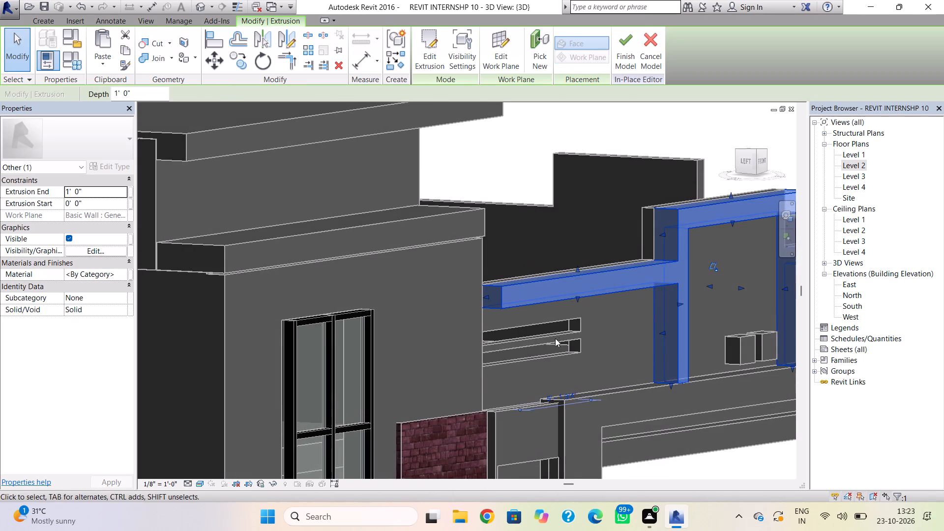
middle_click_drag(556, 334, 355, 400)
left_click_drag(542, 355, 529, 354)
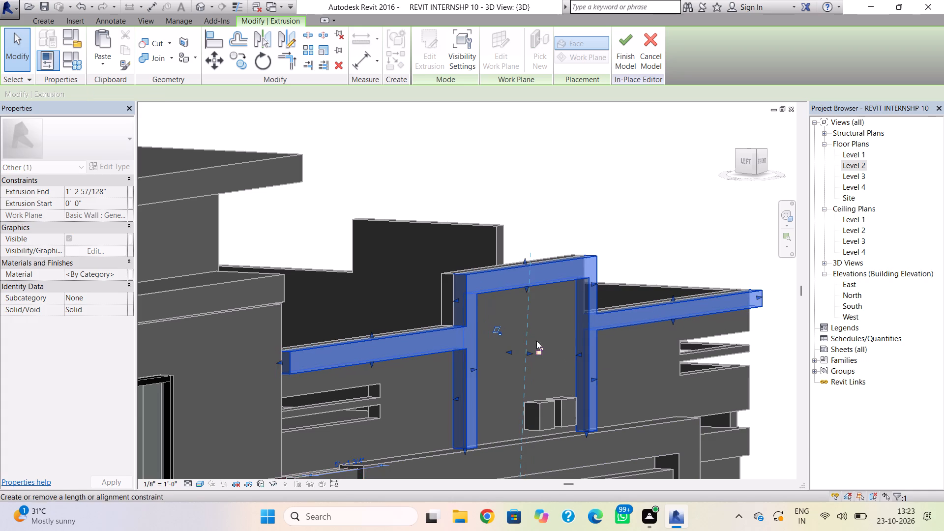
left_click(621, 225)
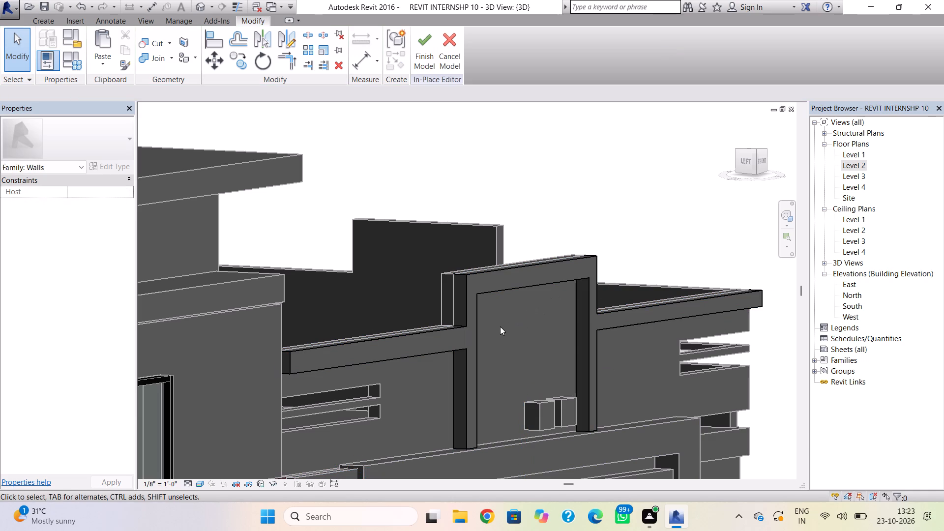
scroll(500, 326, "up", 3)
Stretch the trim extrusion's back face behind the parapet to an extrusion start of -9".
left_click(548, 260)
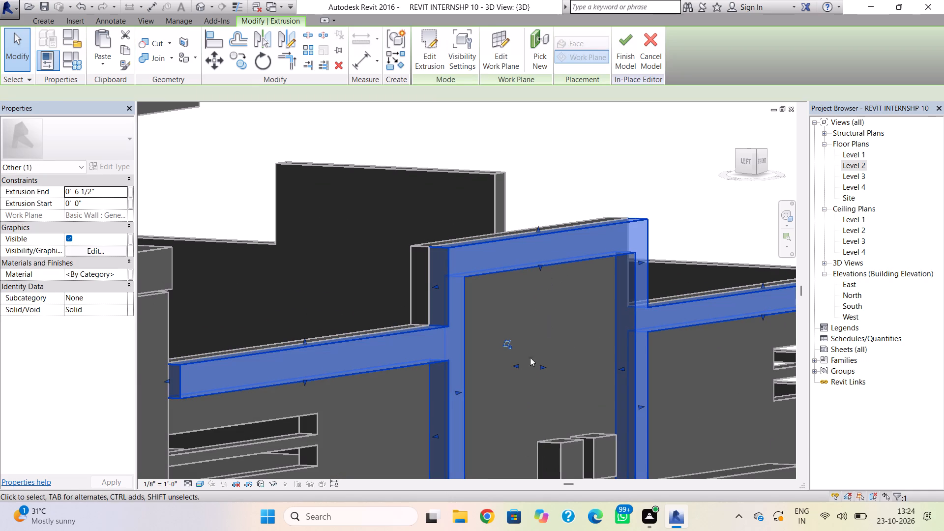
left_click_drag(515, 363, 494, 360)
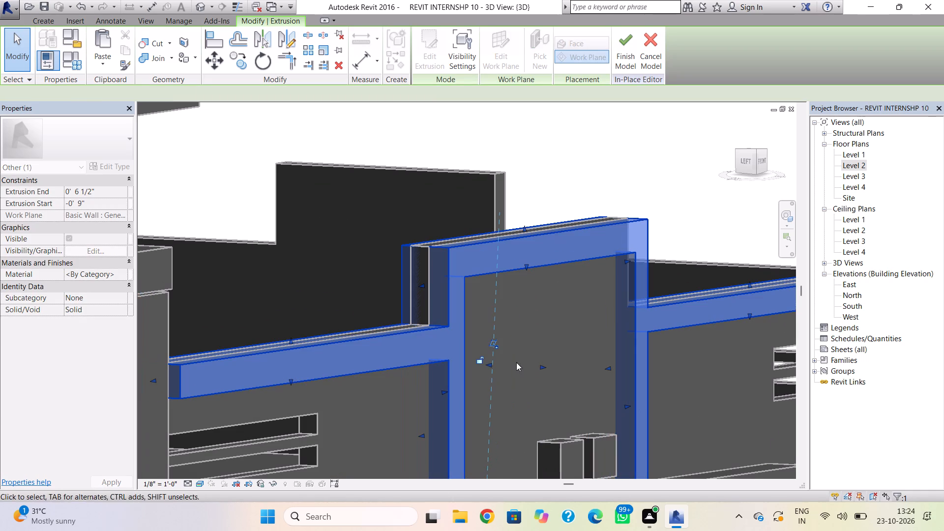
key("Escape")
Readjust the trim extrusion's depth, pulling its front face back to an extrusion end of 2 1/2".
left_click(503, 261)
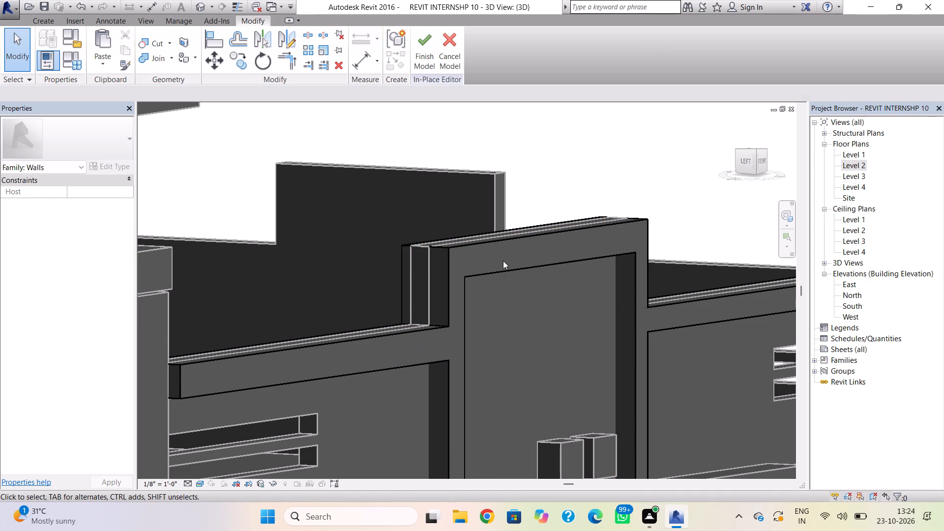
left_click(508, 255)
left_click(510, 263)
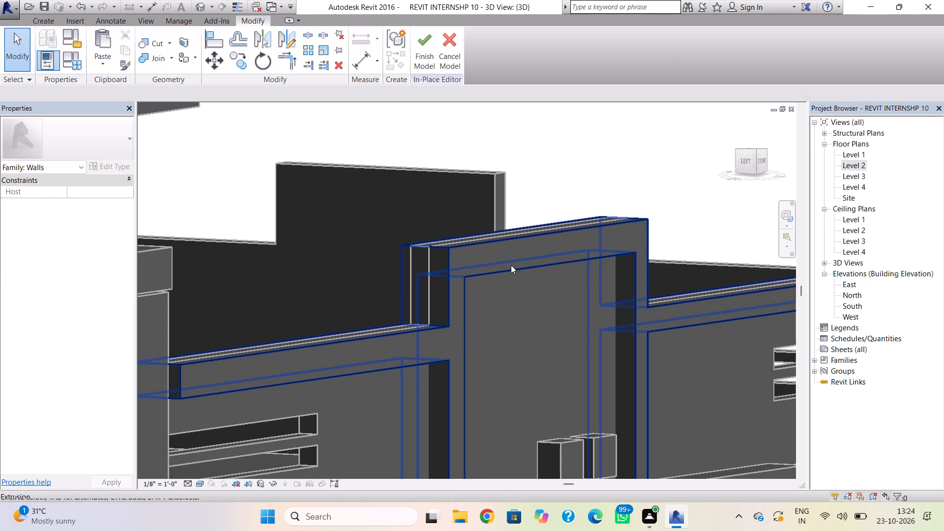
left_click(495, 275)
left_click_drag(488, 363, 491, 365)
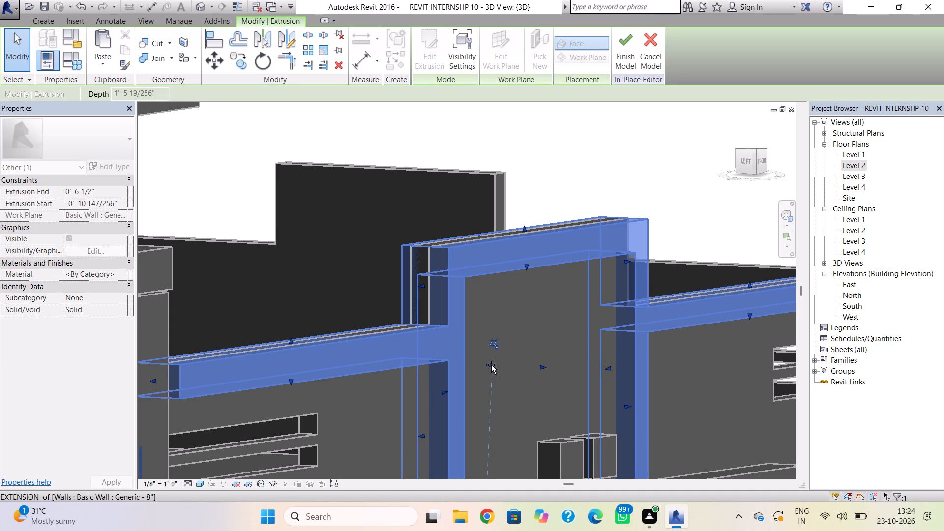
left_click_drag(491, 365, 495, 368)
left_click_drag(541, 365, 529, 361)
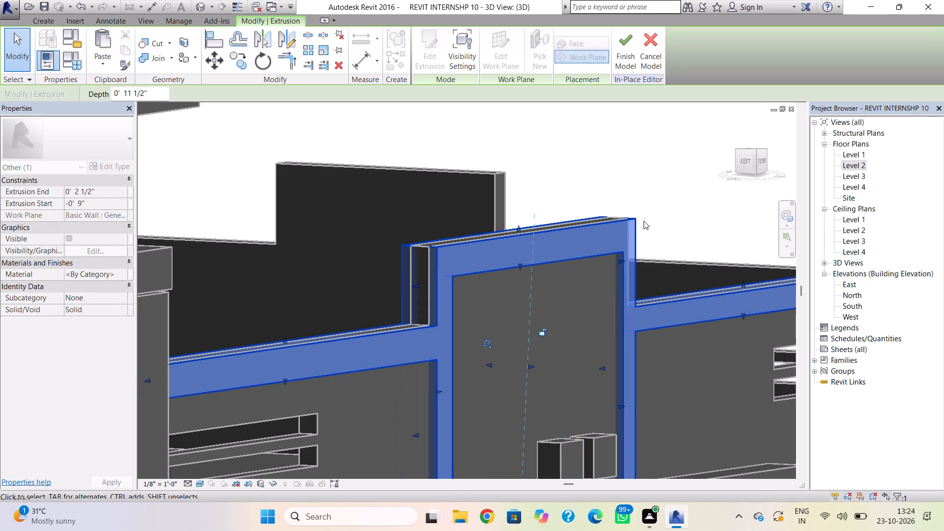
left_click(645, 218)
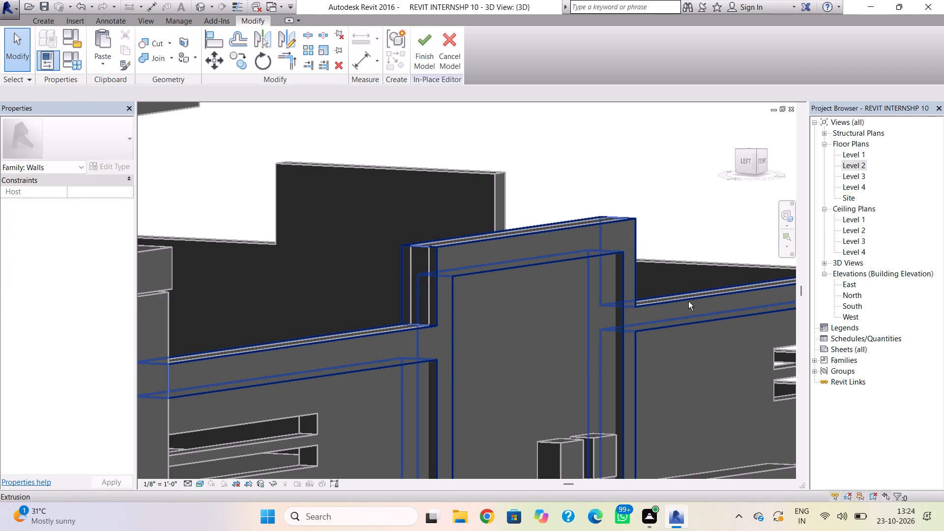
Pull the trim extrusion's back face forward so it no longer overhangs behind the parapet wall.
right_click_drag(688, 301, 403, 332, "shift")
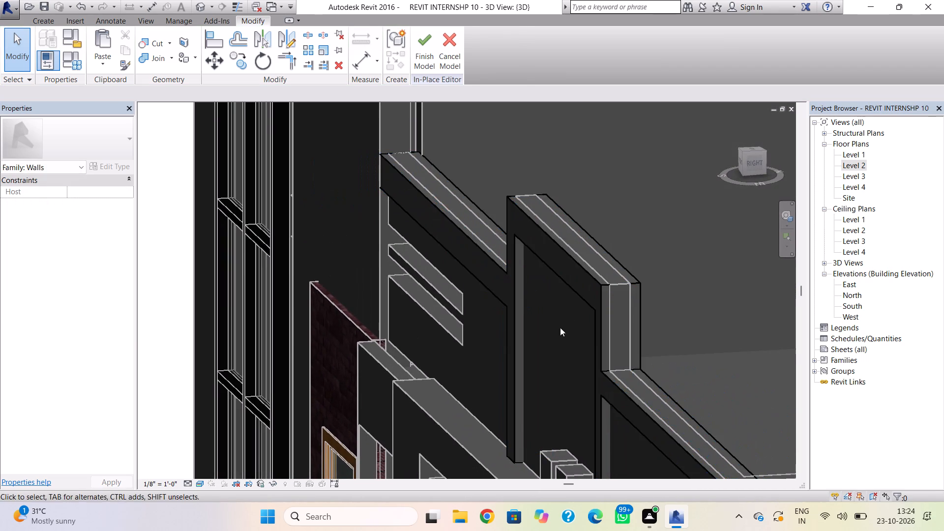
left_click(598, 283)
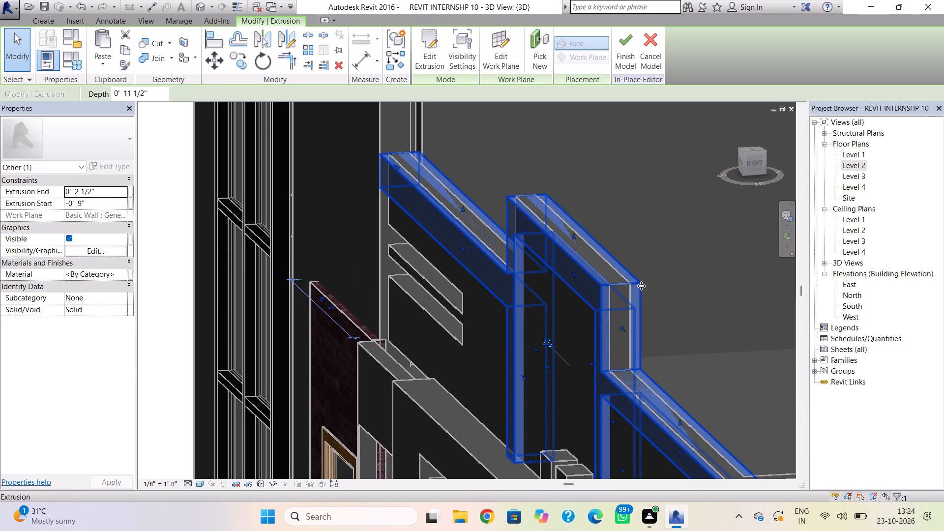
middle_click_drag(572, 388, 529, 322)
scroll(496, 319, "up", 4)
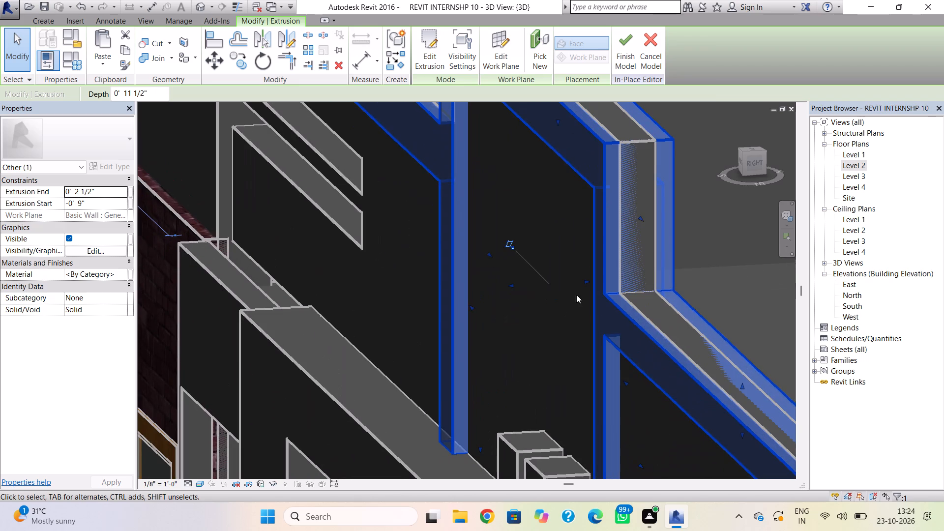
left_click_drag(585, 280, 564, 294)
left_click(709, 266)
scroll(649, 315, "down", 5)
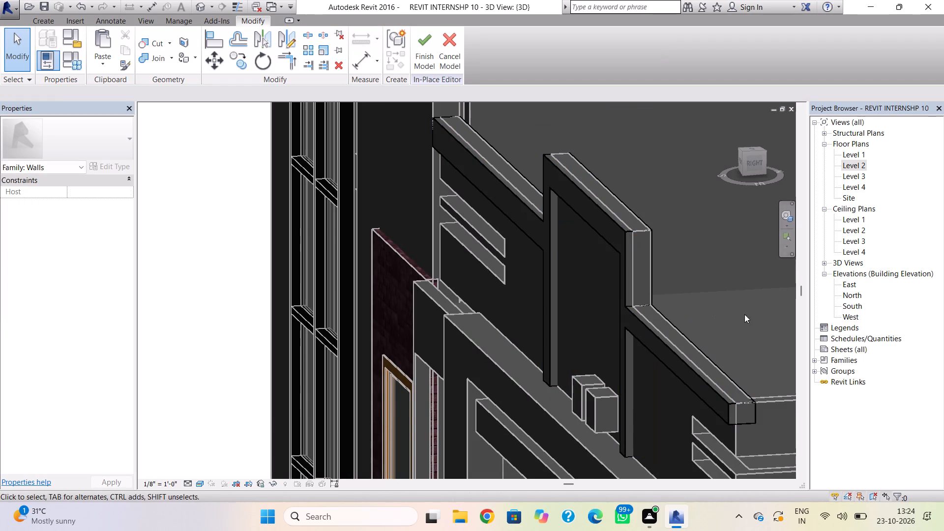
scroll(750, 334, "down", 2)
middle_click_drag(741, 336, 699, 315)
key("Escape")
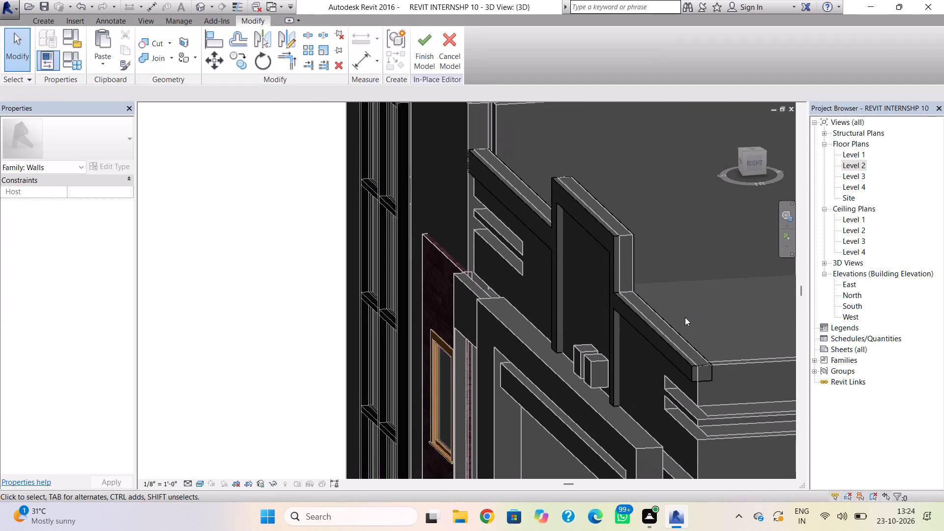
Start another Extrusion and sketch a closed L-shaped profile inside the middle frame, with an 8'-2" top edge and a leg down to the ledge.
right_click_drag(546, 326, 682, 289, "shift")
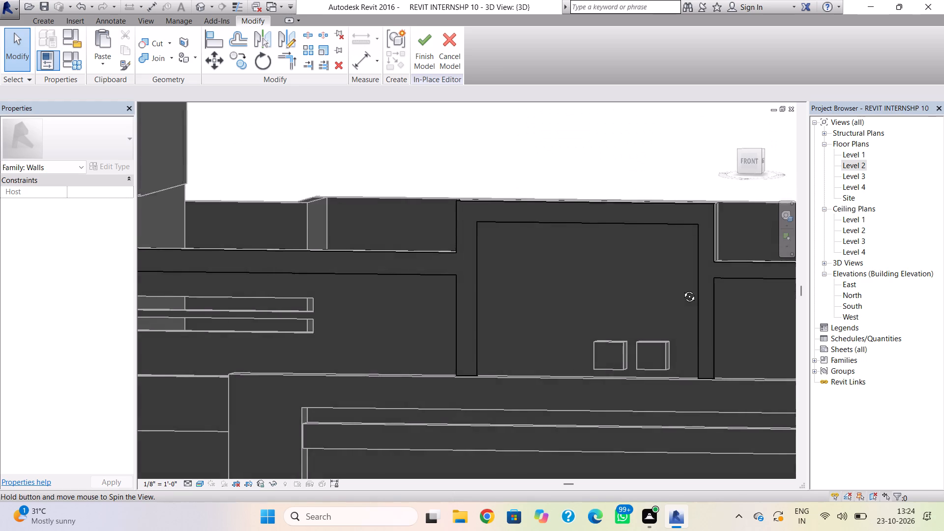
right_click_drag(682, 289, 686, 284, "shift")
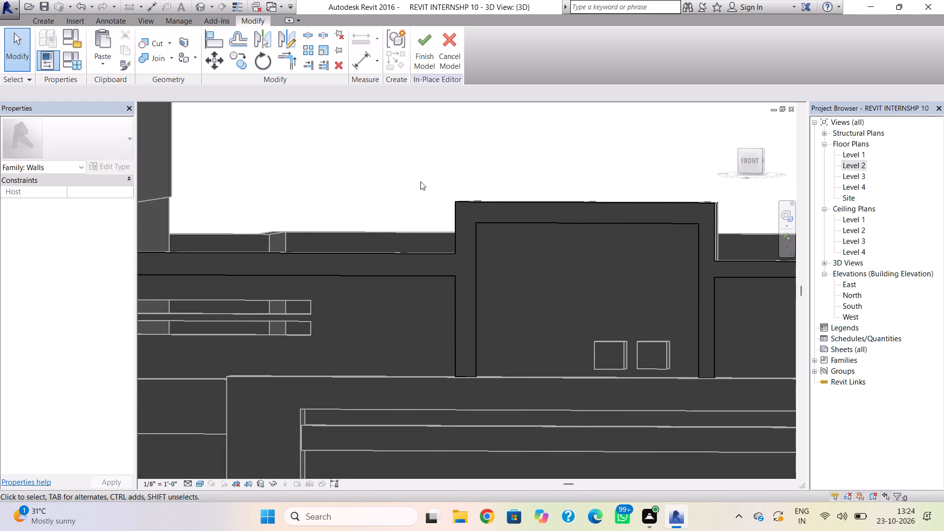
left_click(54, 25)
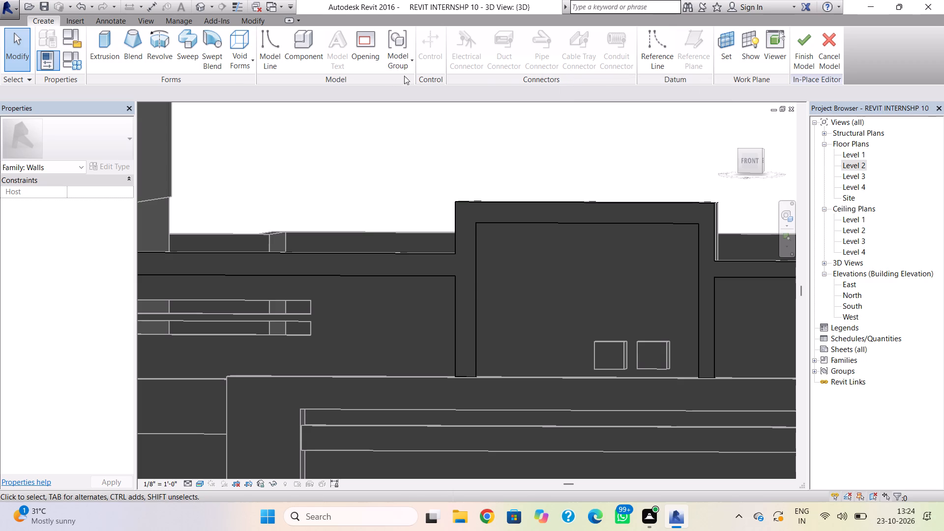
left_click(114, 40)
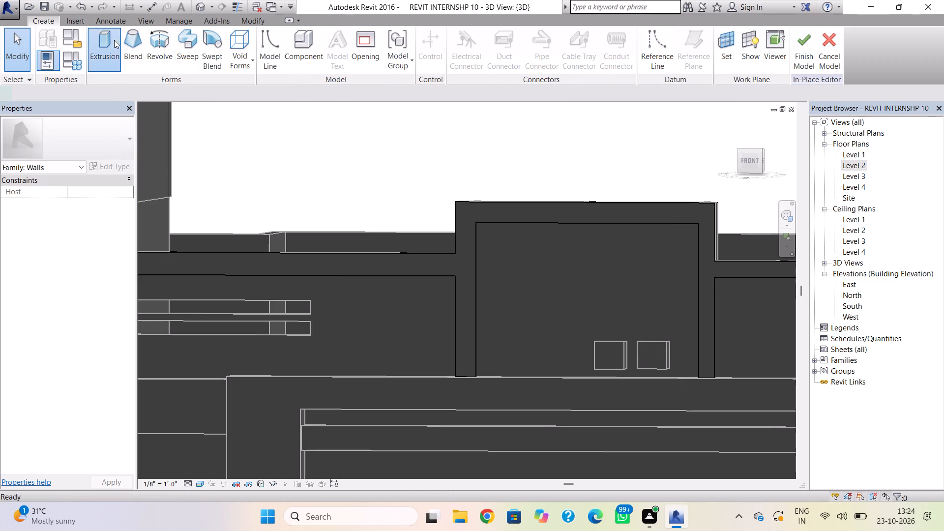
left_click(480, 228)
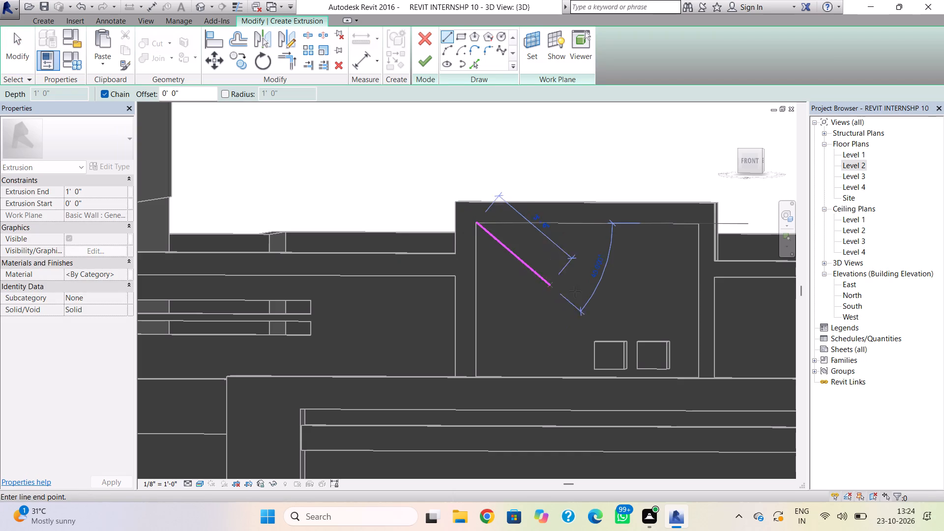
left_click(697, 223)
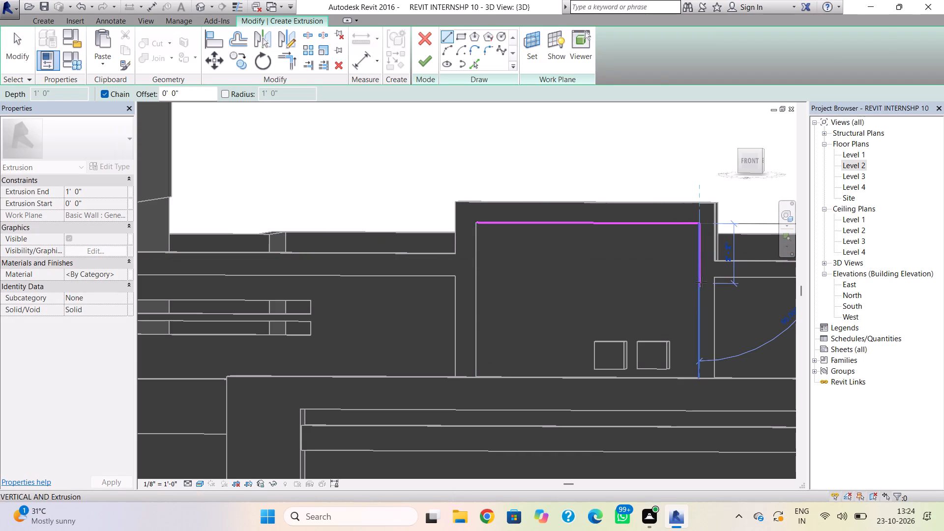
left_click(702, 290)
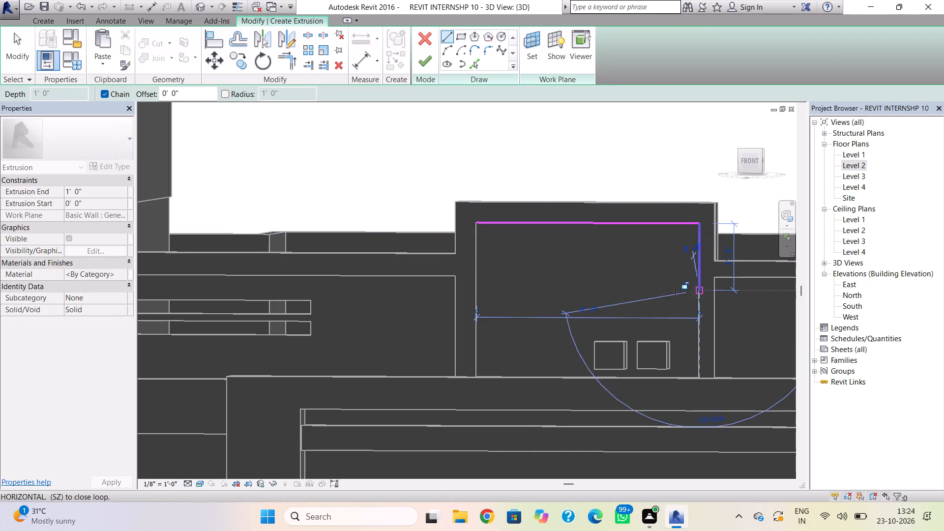
left_click(534, 291)
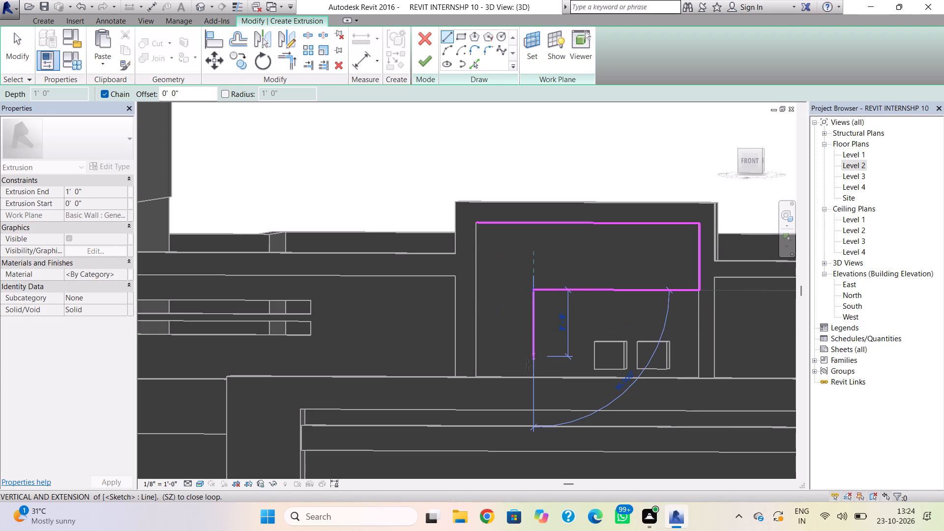
left_click(530, 378)
left_click(476, 375)
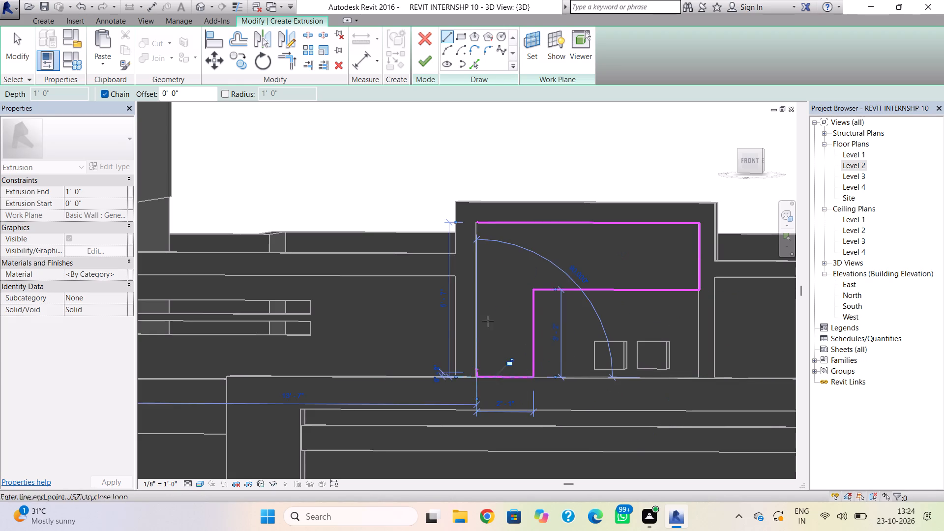
left_click(475, 226)
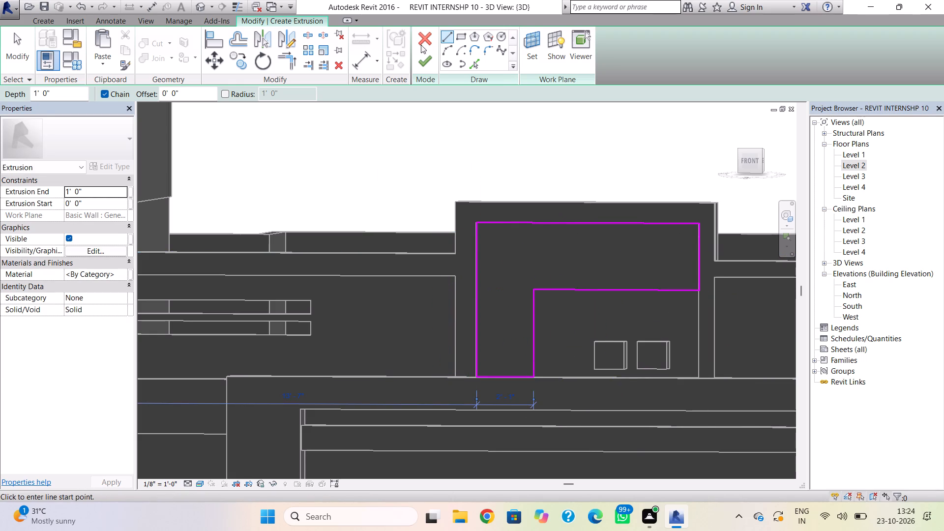
Finish the L-shaped sketch as a solid extrusion with a depth of 1'-0".
left_click(424, 59)
key("Escape")
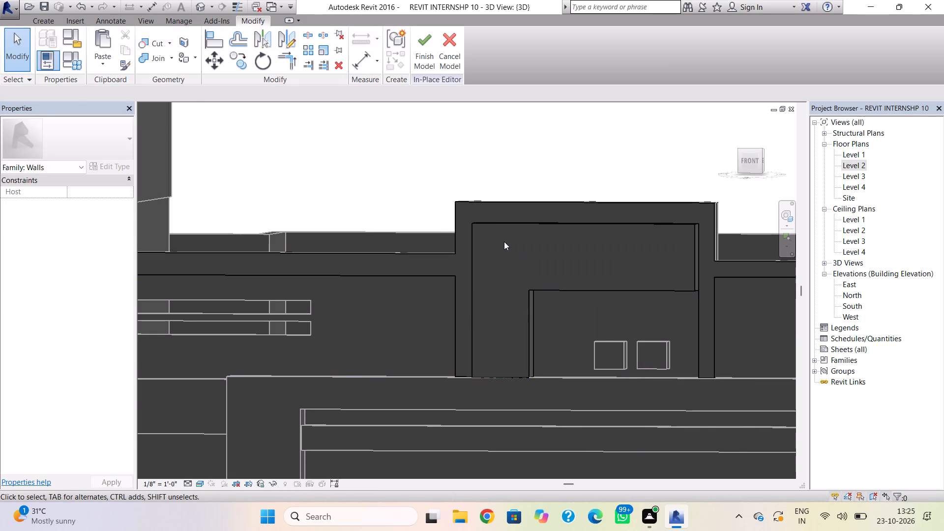
Shift the L-shaped panel backward, moving its back face to an extrusion start of about -4" and its front face back too.
left_click(538, 291)
right_click_drag(526, 301, 605, 324, "shift")
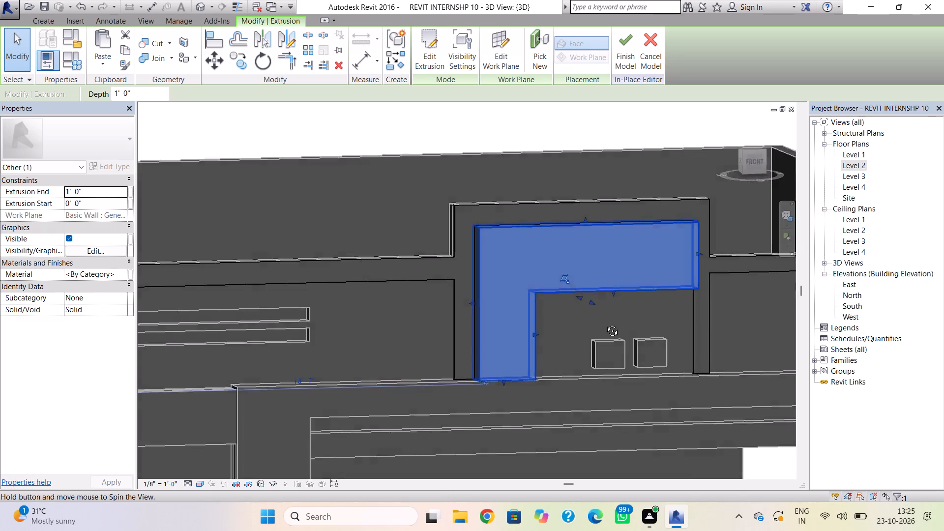
right_click_drag(605, 324, 630, 381, "shift")
scroll(587, 312, "up", 8)
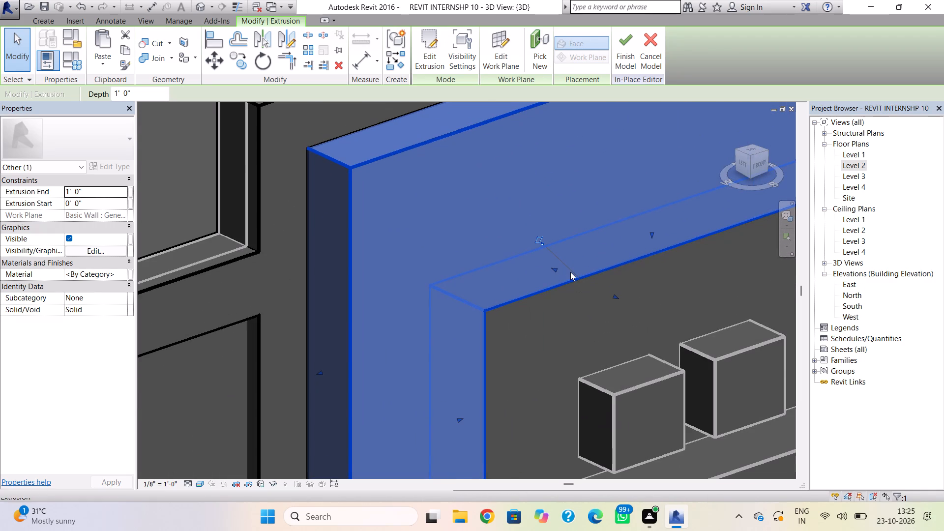
left_click_drag(556, 271, 542, 255)
left_click_drag(614, 298, 590, 277)
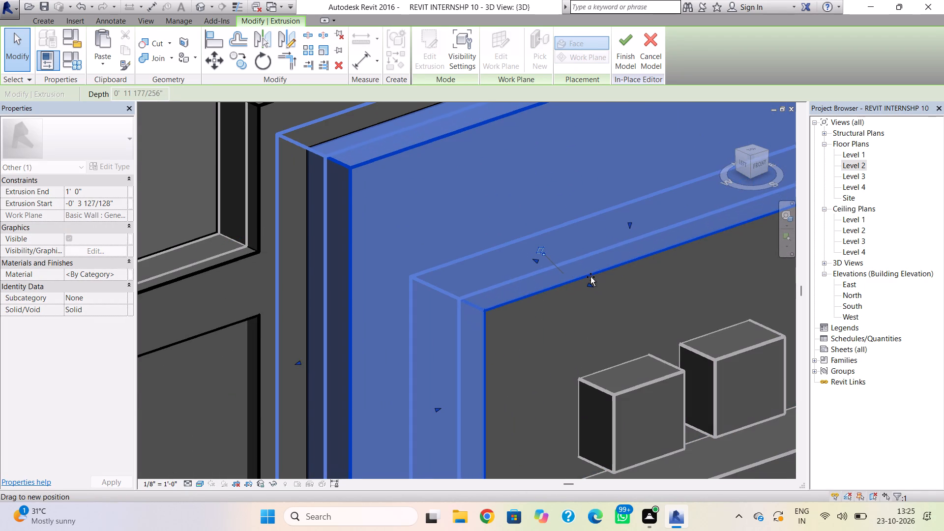
left_click_drag(590, 277, 584, 269)
left_click(581, 320)
scroll(504, 347, "down", 4)
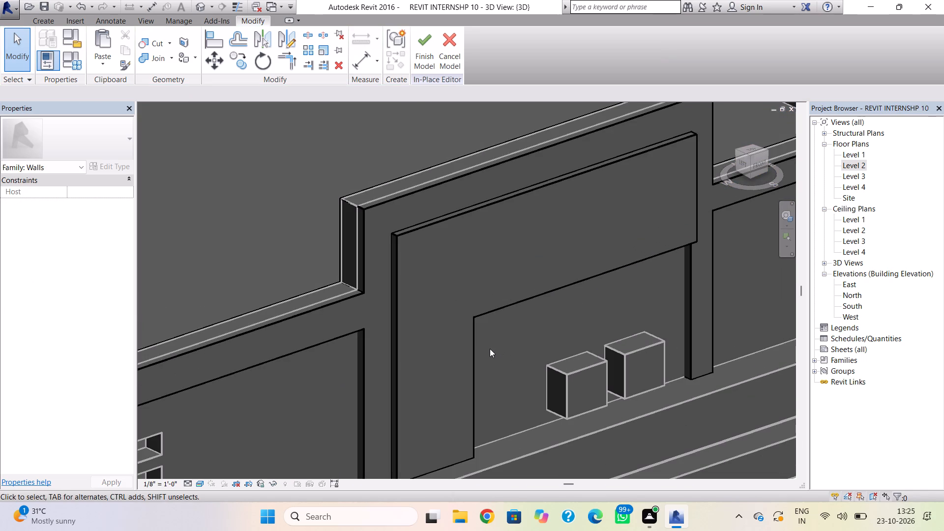
Pull the parapet trim's front face forward to an extrusion end of about 4 9/16".
left_click(410, 196)
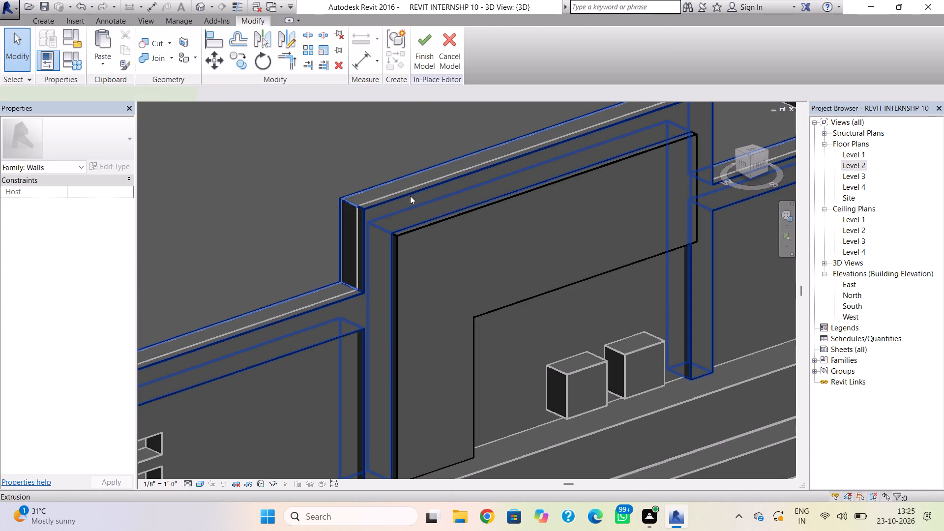
left_click(526, 297)
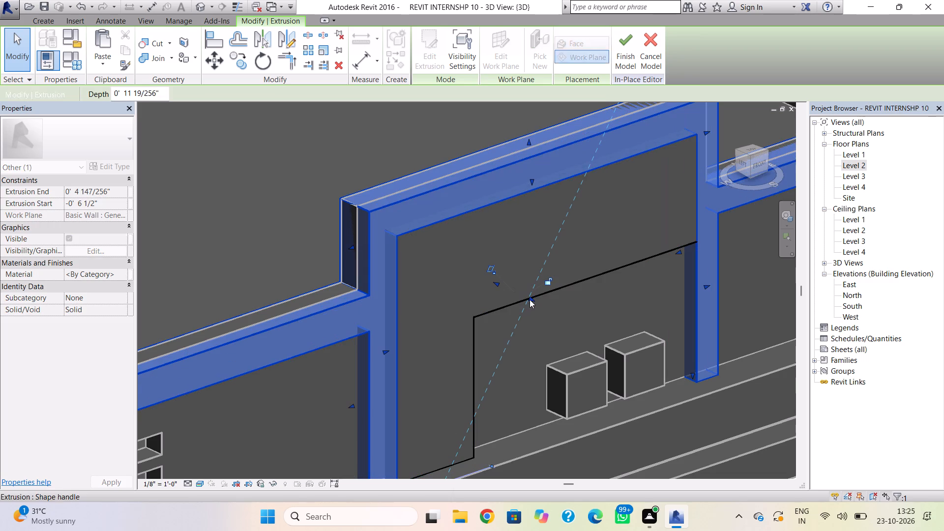
left_click(549, 310)
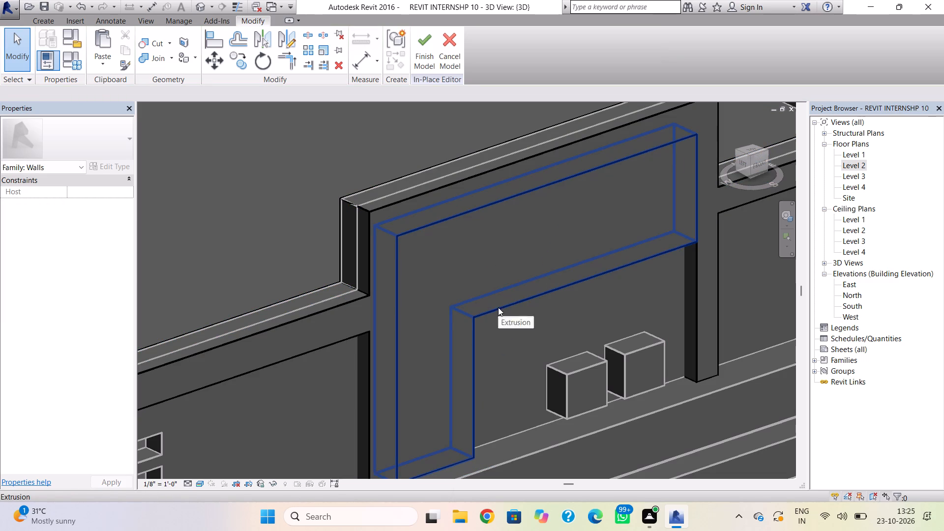
Recess the L-shaped panel further behind the frame, with an extrusion start of about -9 5/16" and its front face pushed back.
right_click_drag(531, 317, 377, 266, "shift")
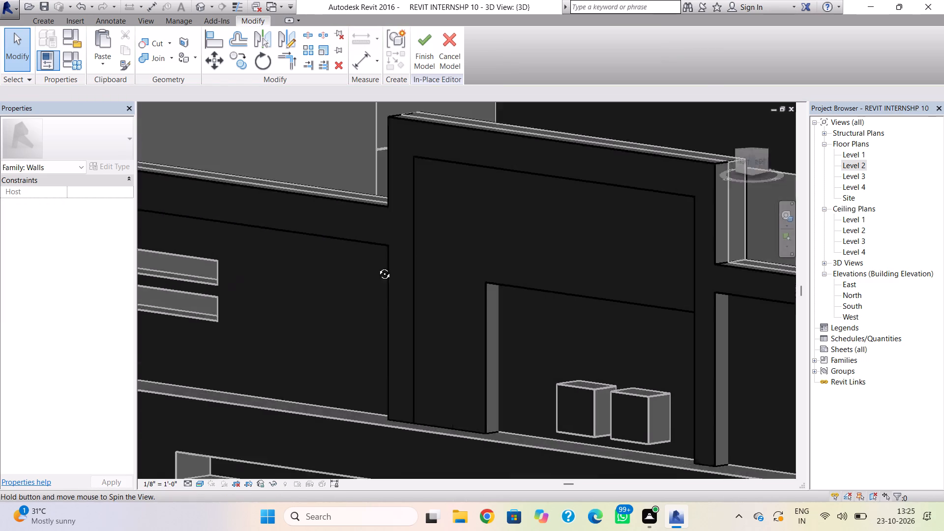
right_click_drag(377, 266, 503, 297, "shift")
left_click(511, 291)
left_click(511, 295)
scroll(518, 289, "up", 4)
left_click_drag(537, 307, 527, 294)
left_click_drag(575, 325, 571, 319)
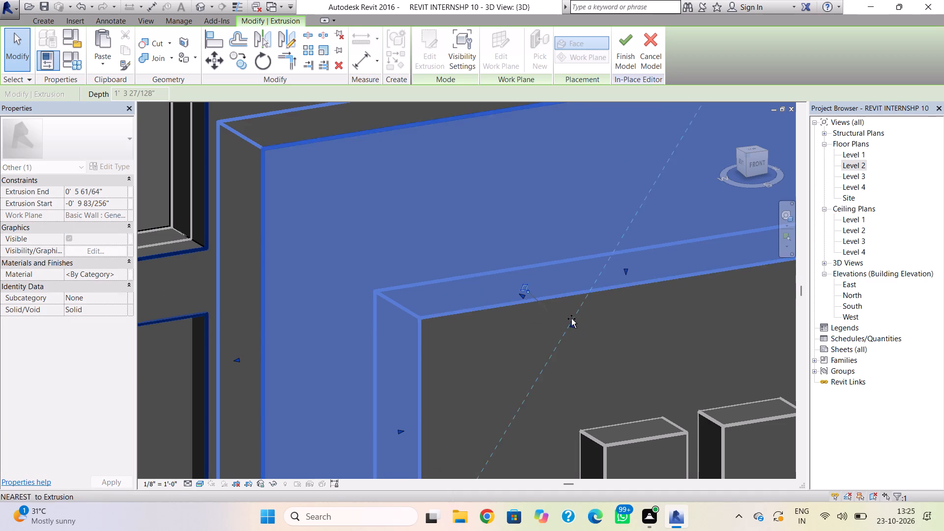
left_click_drag(571, 319, 563, 303)
left_click(558, 346)
right_click_drag(556, 347, 470, 352, "shift")
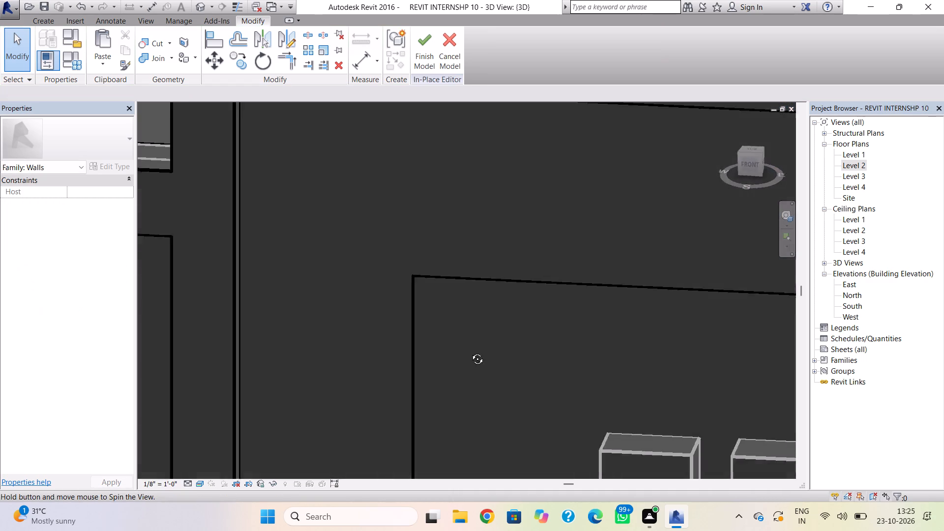
right_click_drag(470, 352, 415, 353, "shift")
scroll(457, 346, "down", 5)
scroll(579, 347, "down", 2)
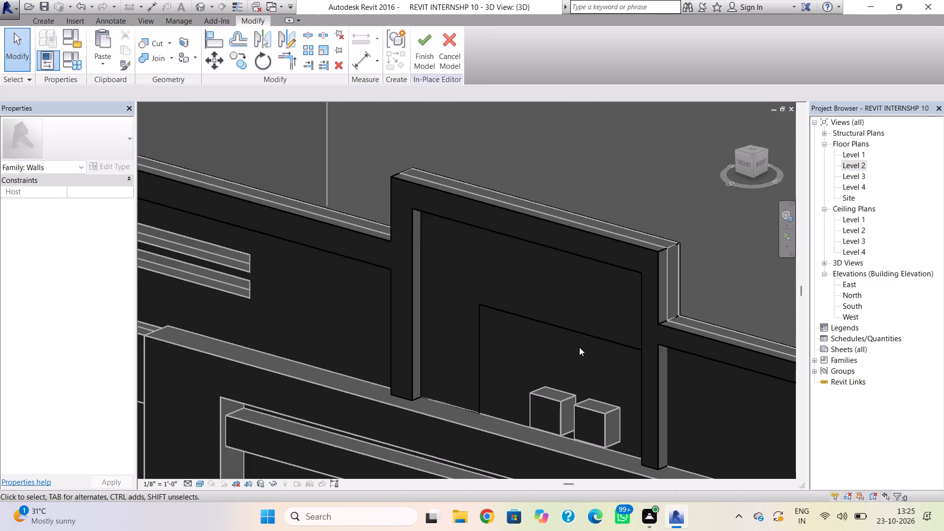
Examine the parapet trim's end and the recessed panel's depth from the building's right side.
middle_click_drag(579, 347, 482, 354)
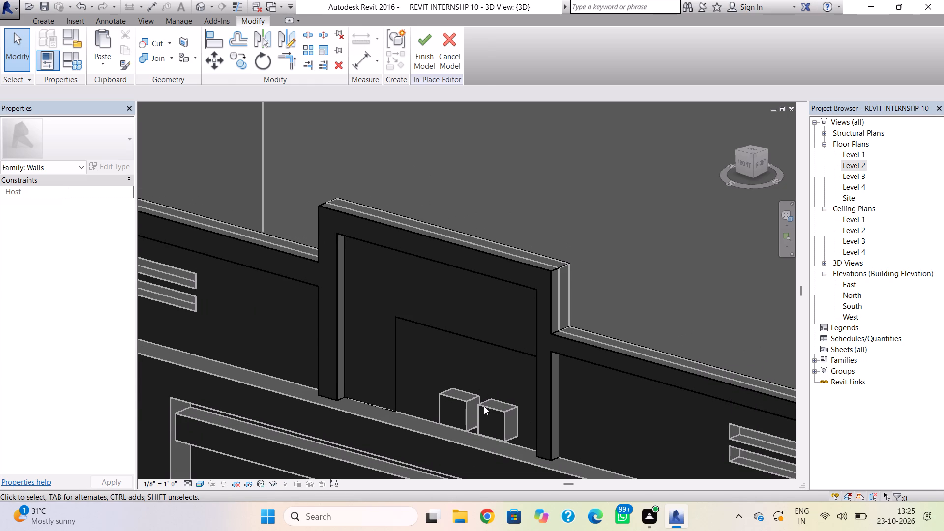
scroll(588, 375, "down", 1)
middle_click_drag(588, 375, 424, 256)
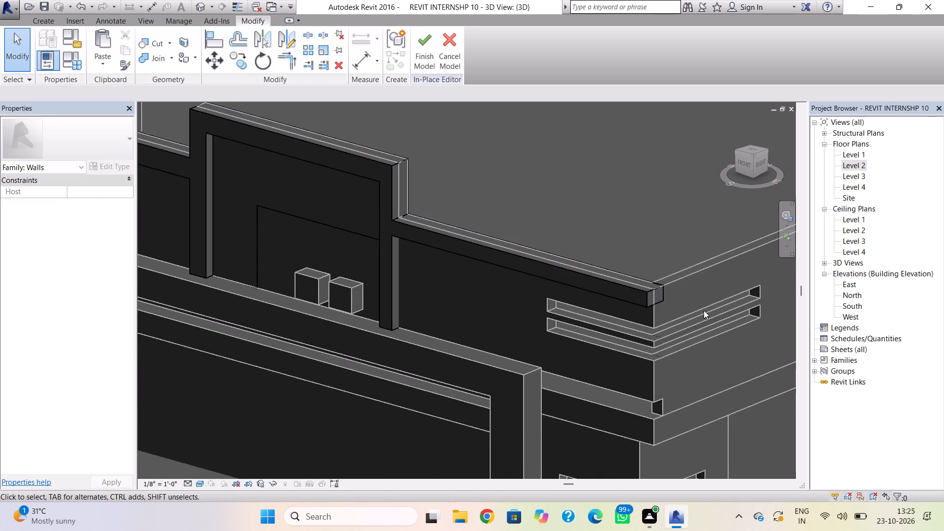
right_click_drag(704, 310, 611, 301, "shift")
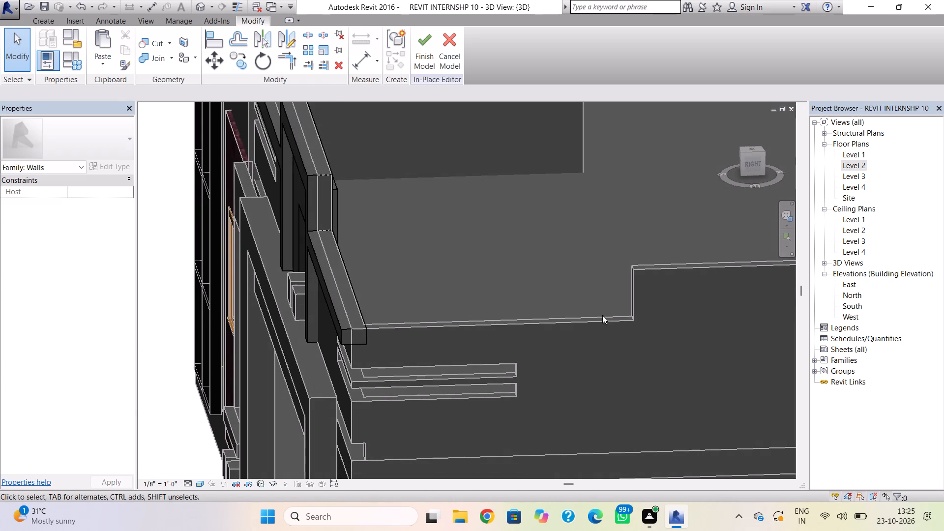
right_click_drag(683, 381, 640, 324, "shift")
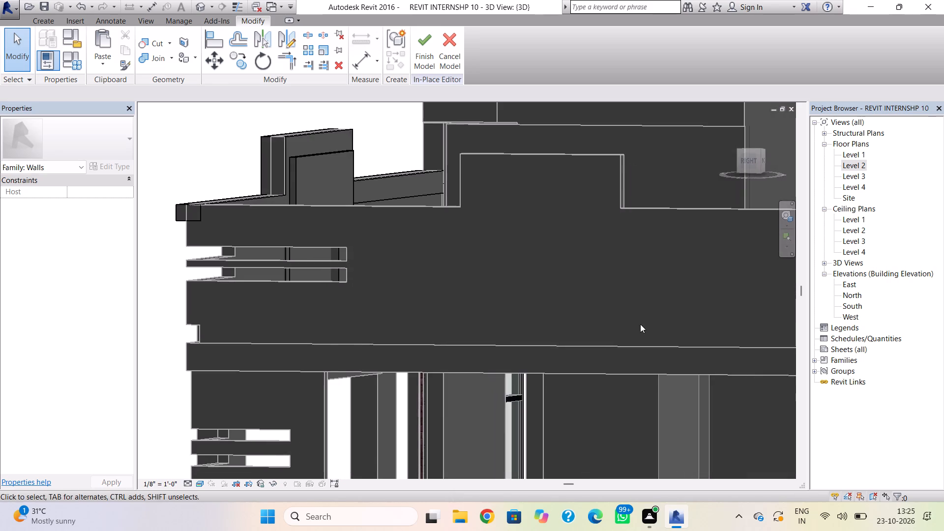
scroll(644, 325, "down", 3)
middle_click_drag(649, 334, 326, 283)
scroll(374, 295, "down", 3)
middle_click_drag(377, 299, 430, 302)
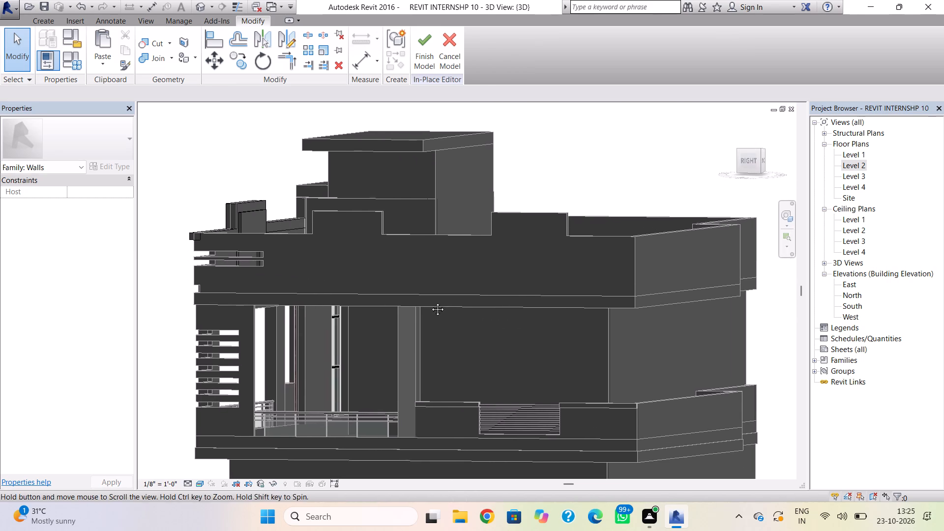
middle_click_drag(430, 302, 431, 302)
right_click_drag(437, 300, 463, 294, "shift")
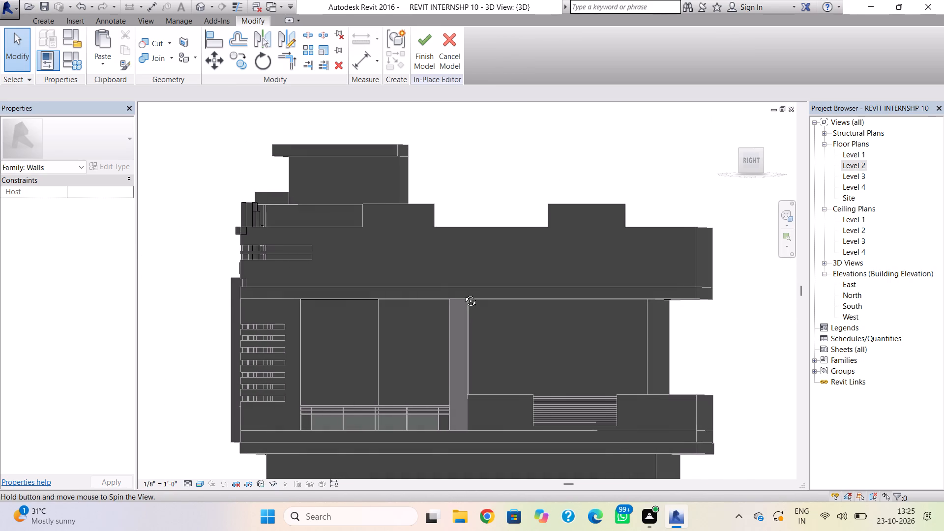
right_click_drag(463, 294, 470, 299, "shift")
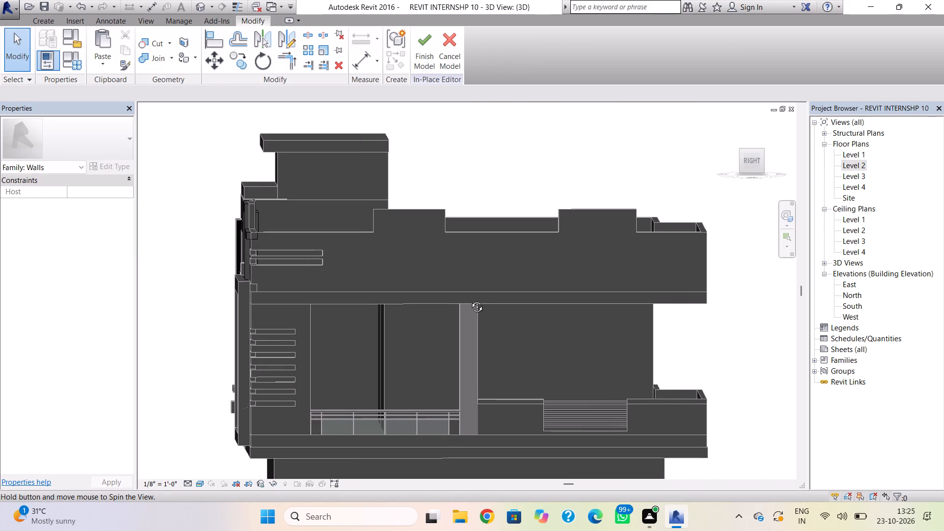
right_click_drag(470, 299, 469, 295, "shift")
scroll(429, 275, "up", 2)
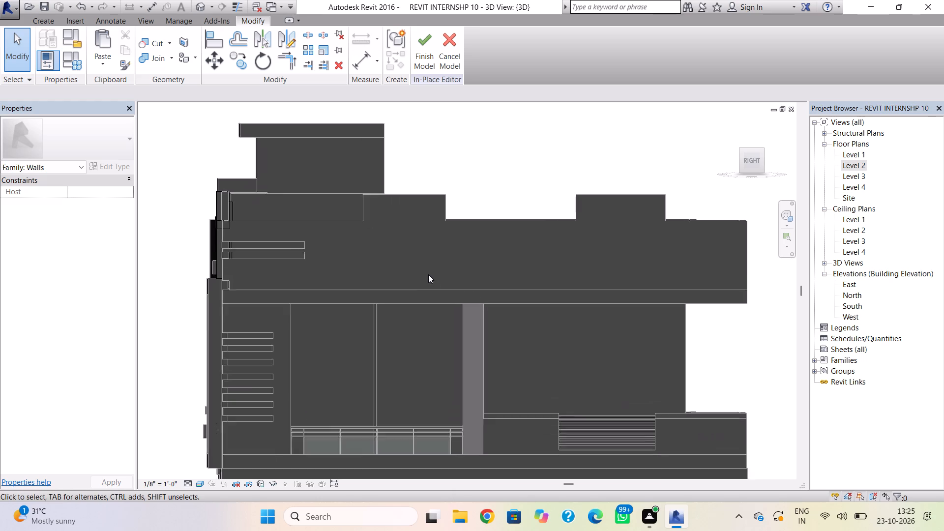
scroll(428, 274, "up", 2)
middle_click_drag(436, 279, 549, 318)
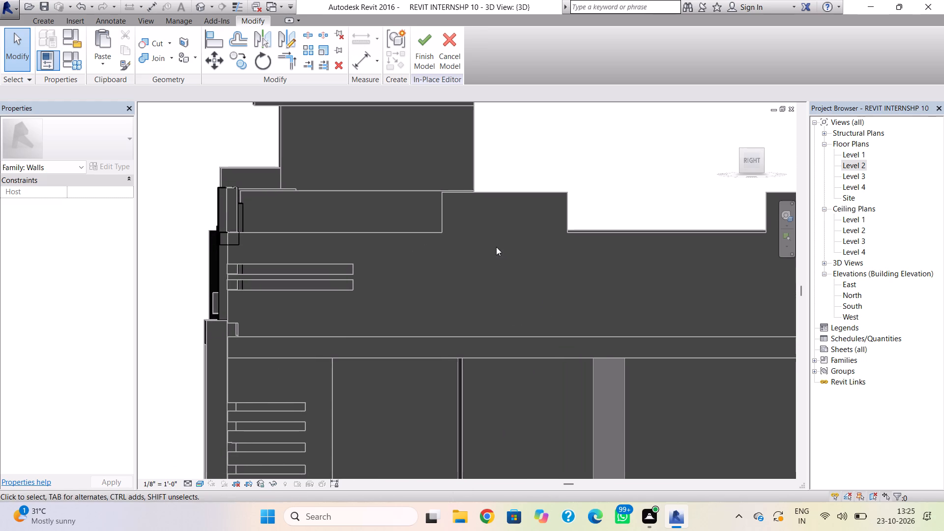
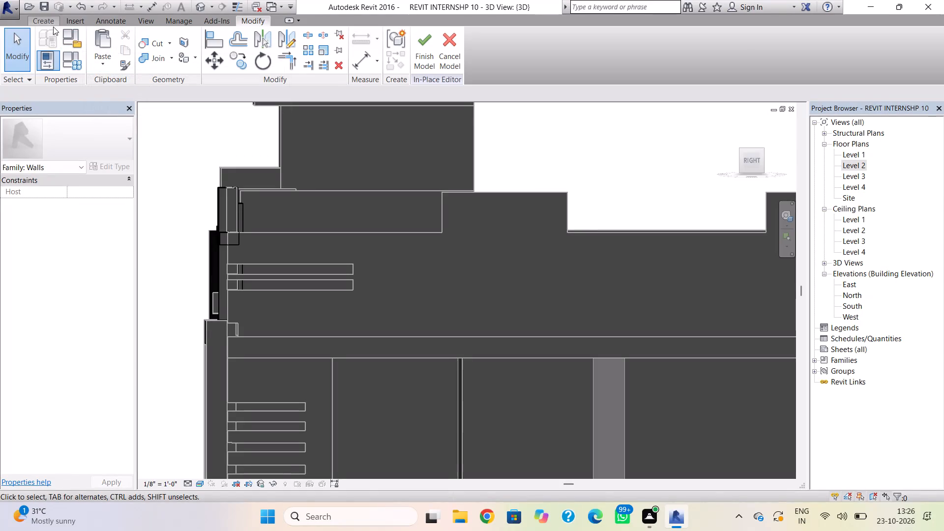
Start an in-place extrusion and set its work plane by picking the face of the long parapet wall.
left_click(50, 23)
left_click(102, 50)
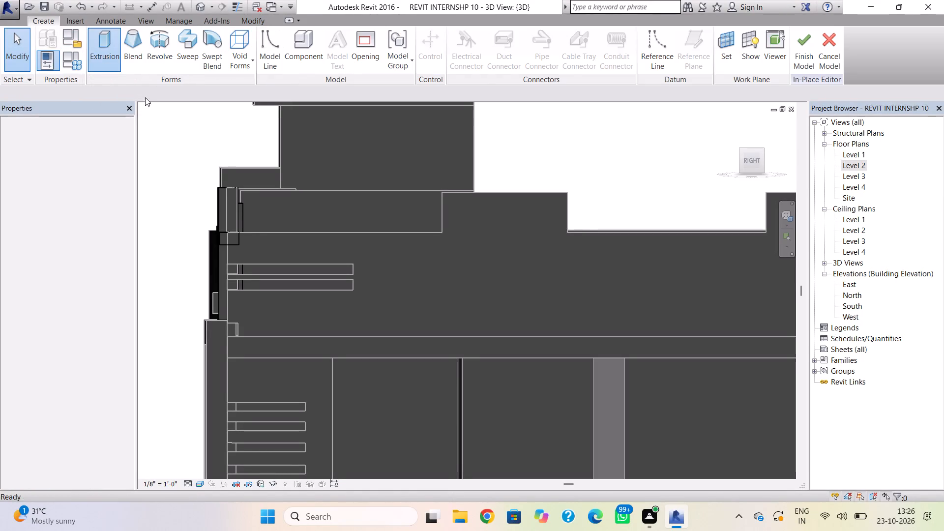
scroll(259, 264, "up", 3)
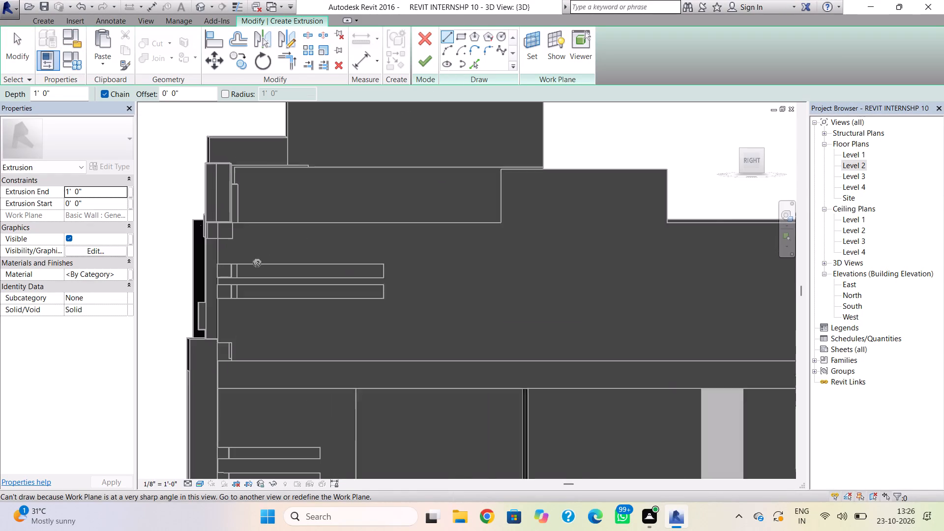
left_click(539, 41)
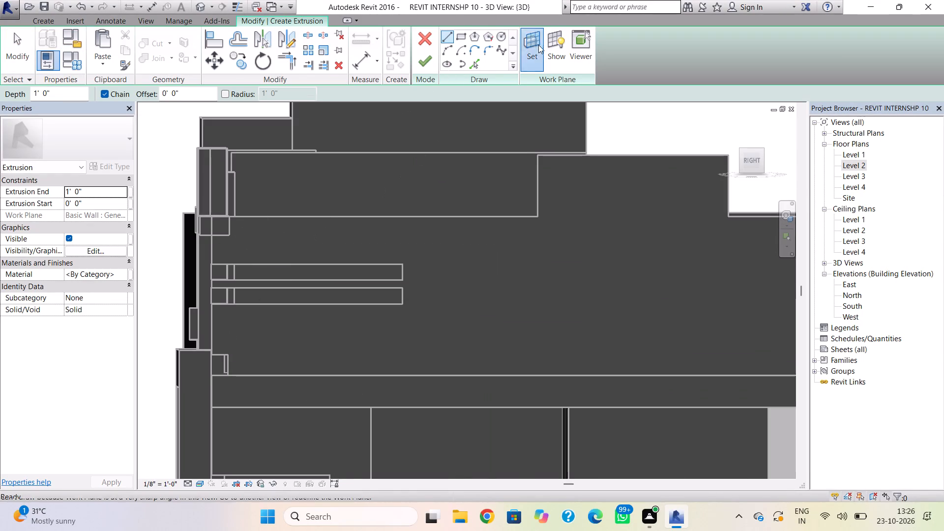
left_click(442, 285)
left_click(496, 342)
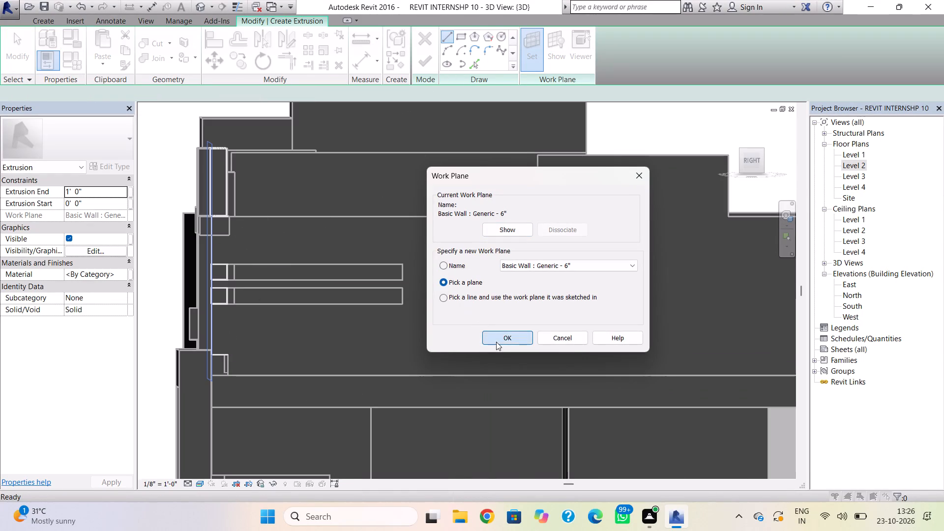
left_click(476, 220)
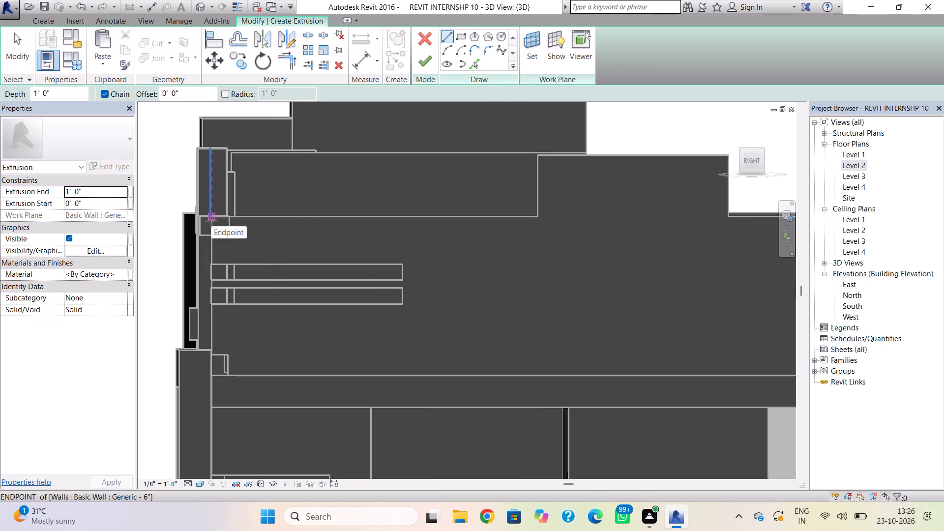
Trace the extrusion's upper outline along the wall's stepped top edge, over both raised blocks, from one end to the other.
right_click(227, 241, "shift")
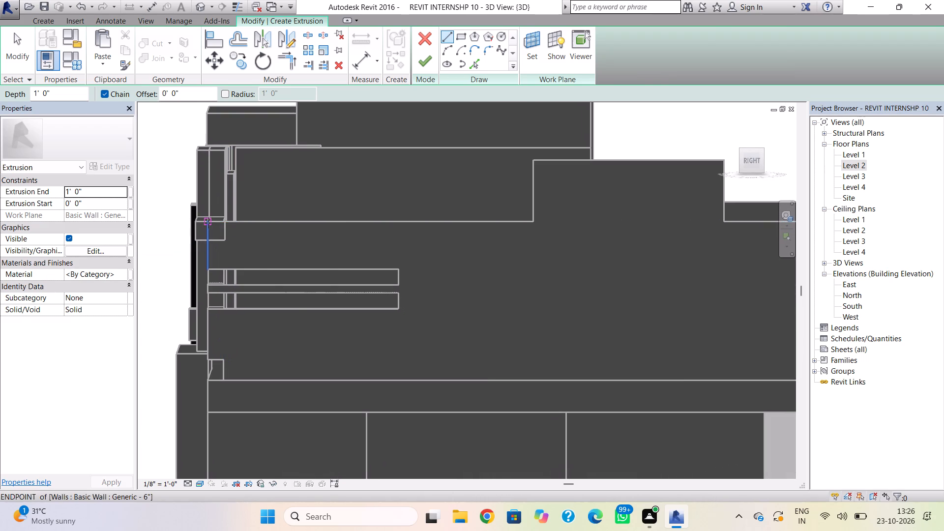
left_click(208, 223)
left_click(530, 221)
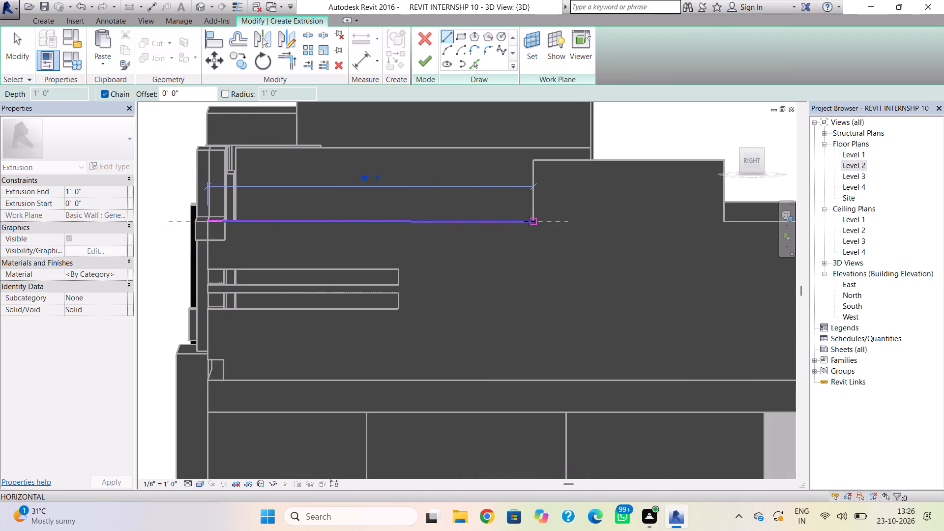
left_click(534, 163)
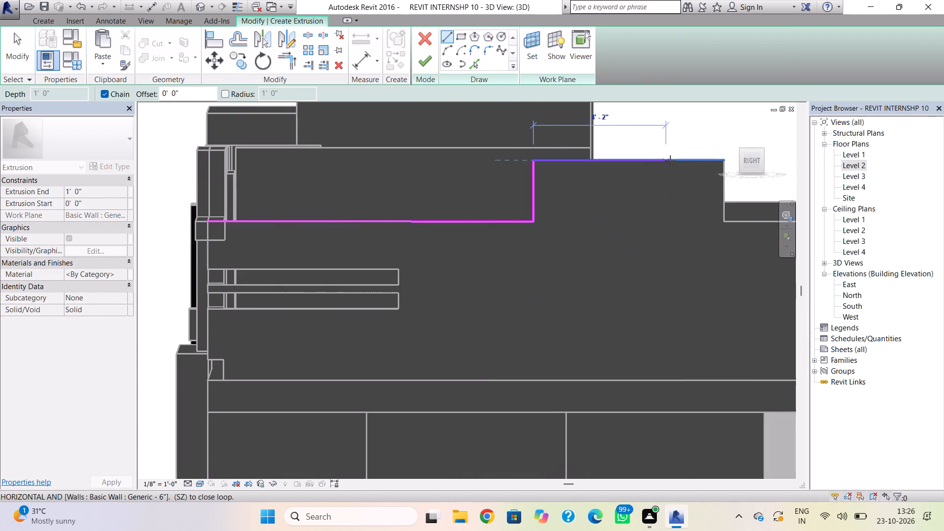
left_click(722, 163)
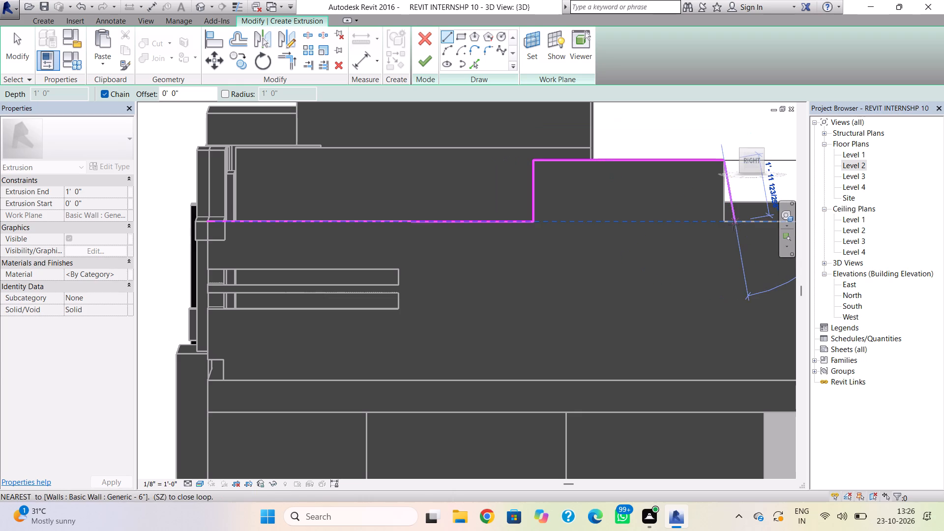
left_click(726, 222)
middle_click_drag(729, 245, 426, 270)
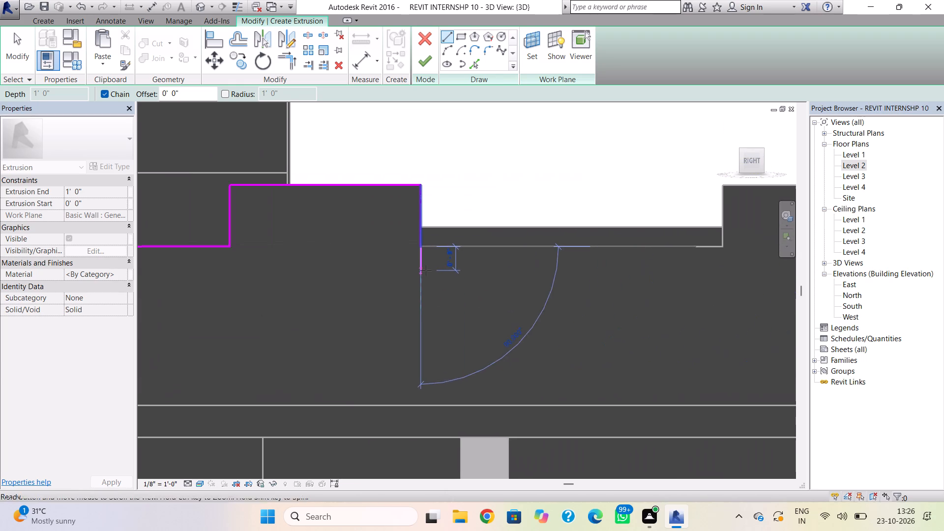
left_click(725, 251)
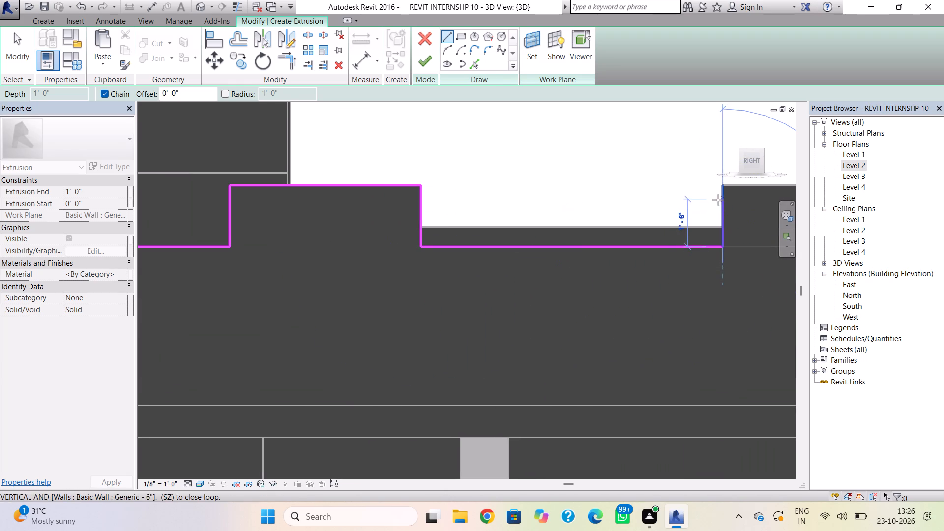
left_click(719, 188)
scroll(727, 195, "down", 1)
middle_click_drag(717, 214, 389, 265)
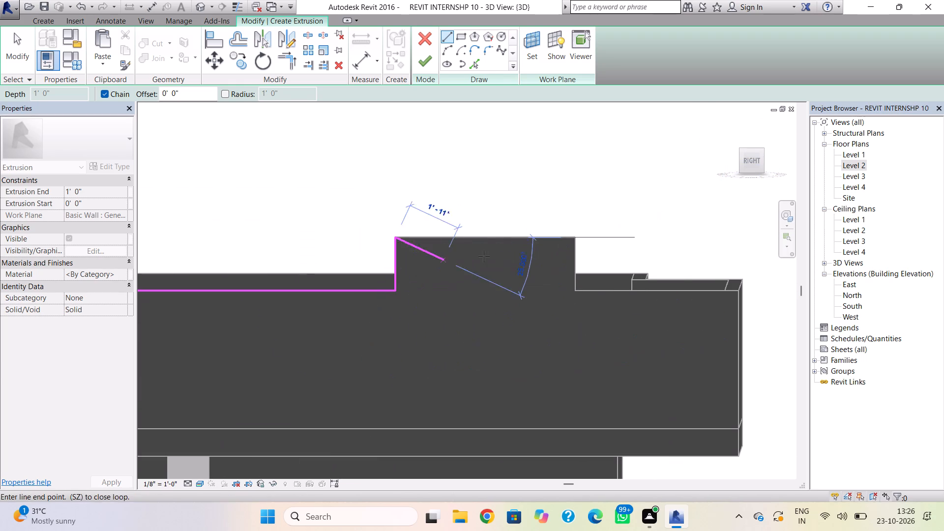
left_click(574, 241)
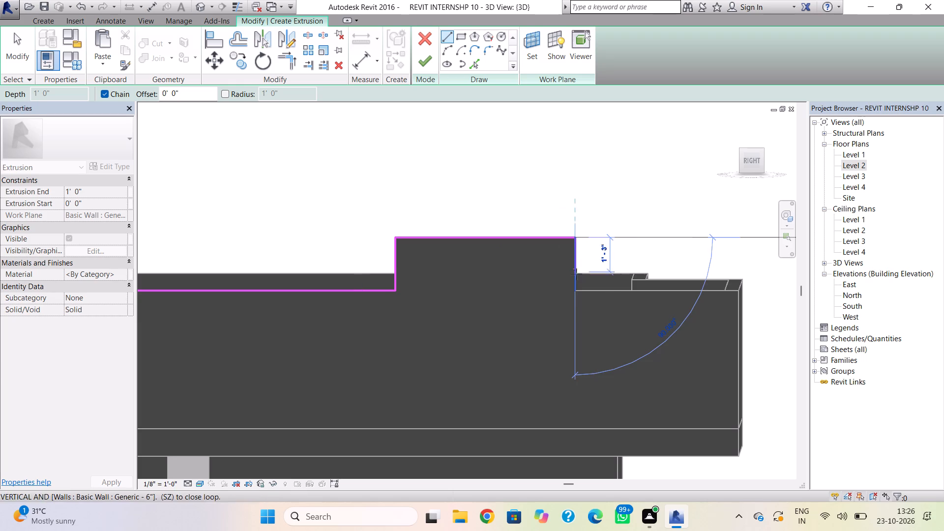
left_click(576, 290)
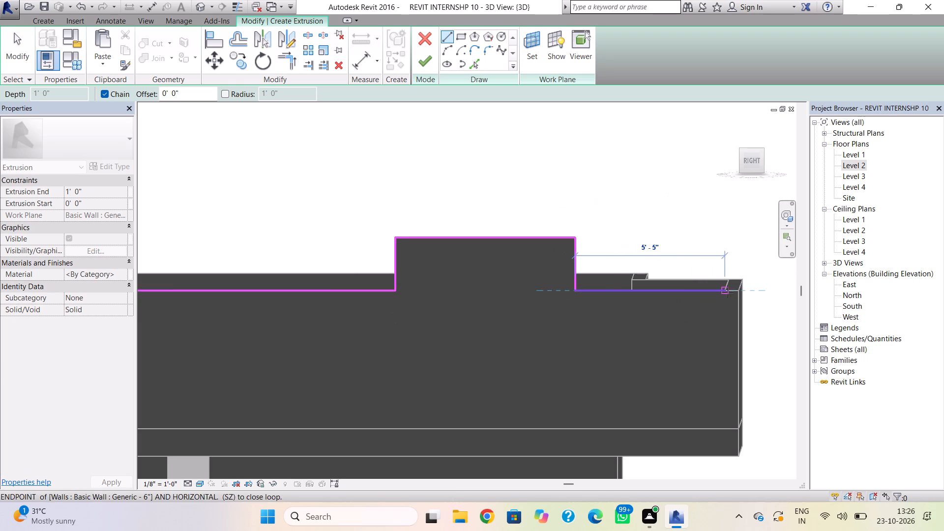
left_click(737, 292)
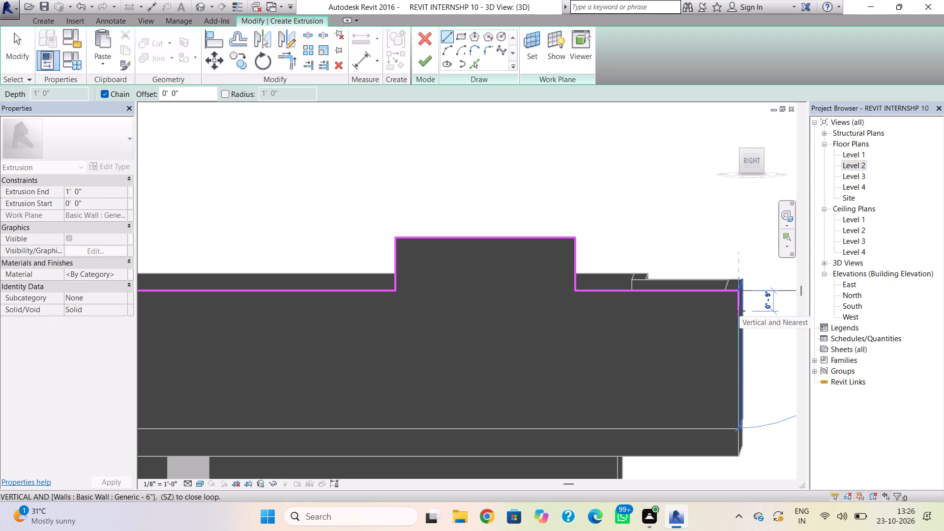
Continue the outline about 9" down the wall's end and back around the nearest raised block, forming two legs reaching the roof line.
left_click(739, 311)
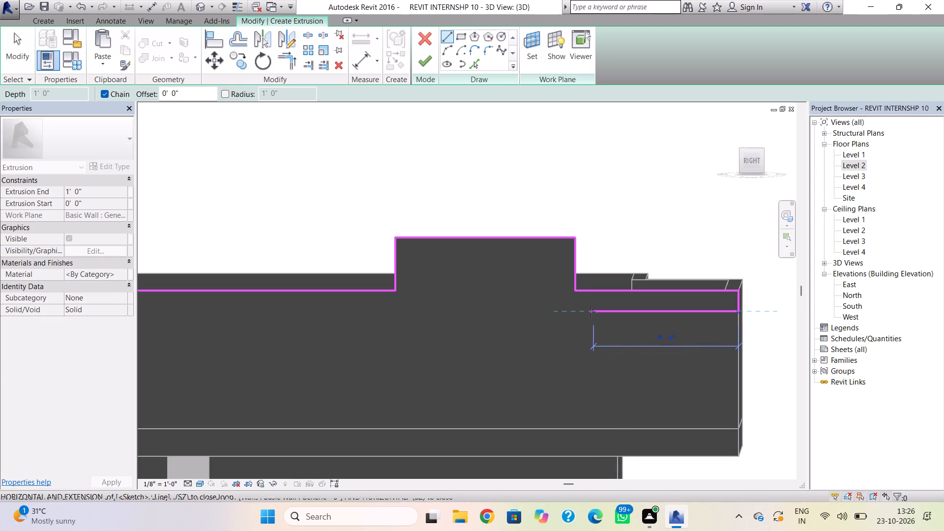
left_click(576, 311)
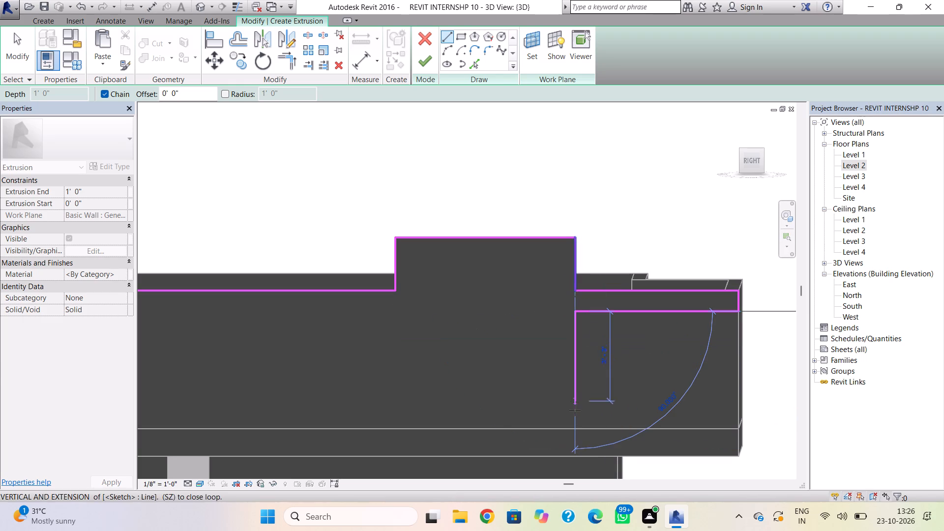
left_click(577, 431)
left_click(555, 427)
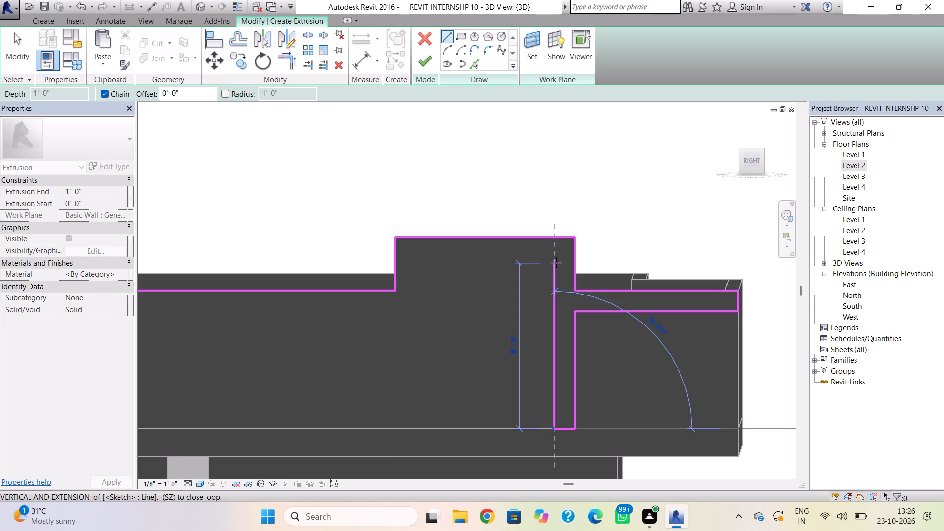
left_click(556, 261)
left_click(415, 263)
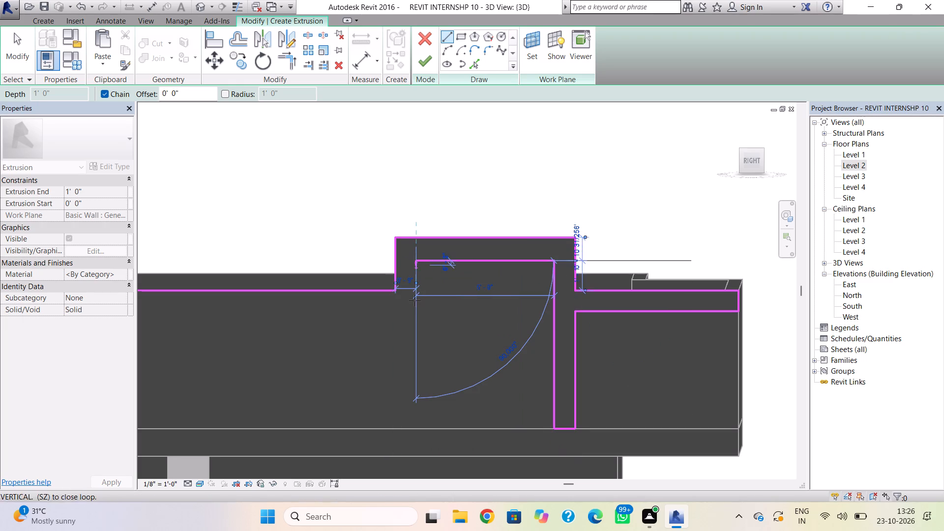
left_click(412, 427)
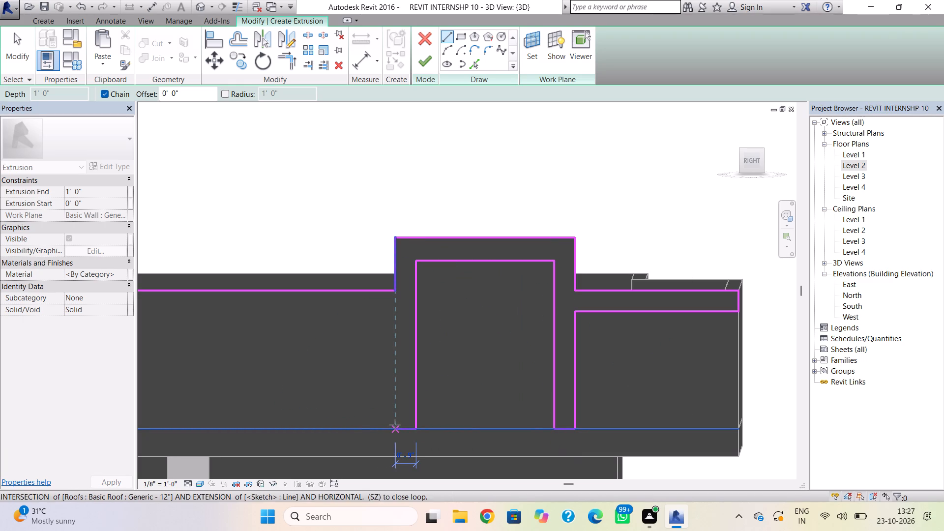
left_click(395, 425)
left_click(396, 311)
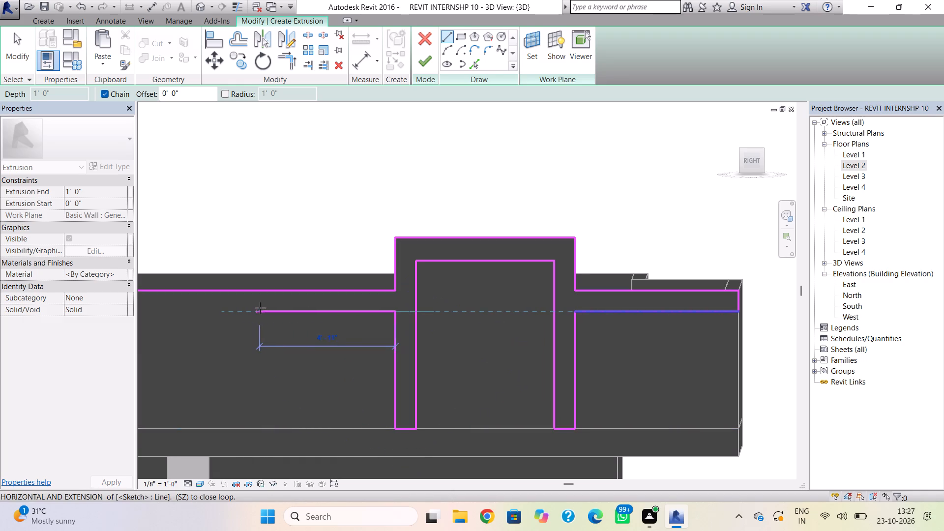
Continue the band's lower outline beneath the low parapet and around the other raised block, with two legs down to the roof line.
scroll(258, 308, "down", 1)
middle_click_drag(263, 311, 585, 335)
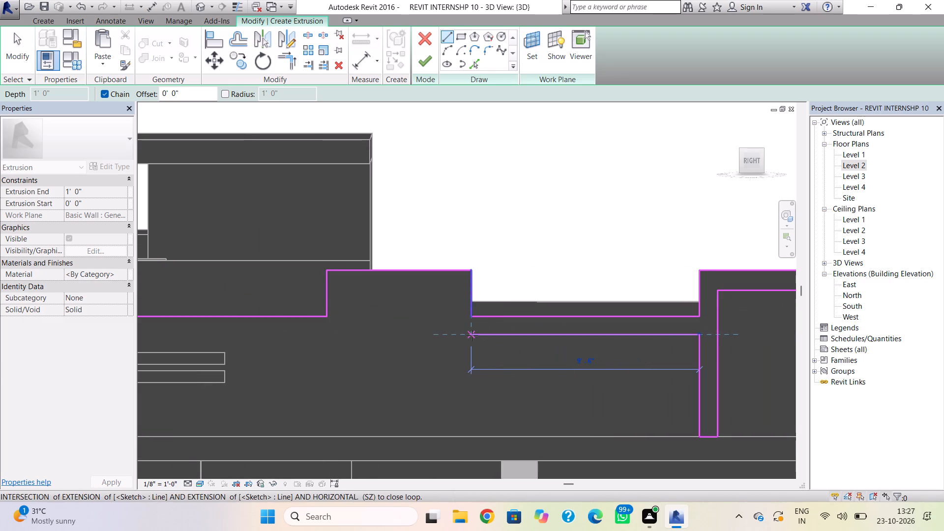
left_click(472, 335)
left_click(472, 438)
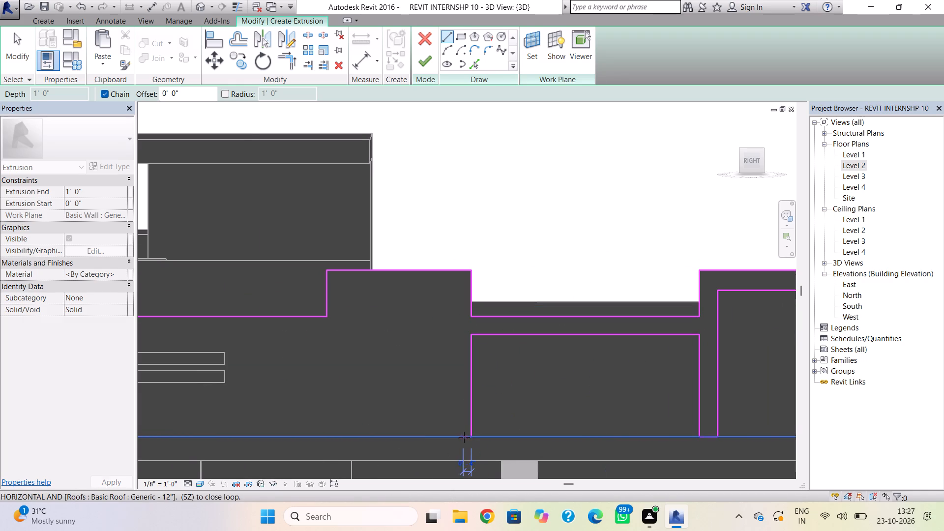
left_click(455, 436)
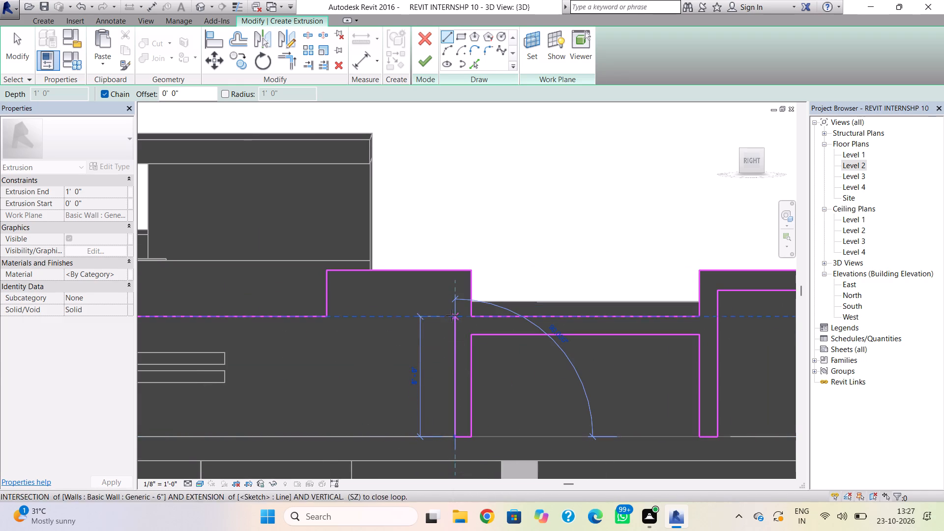
left_click(451, 295)
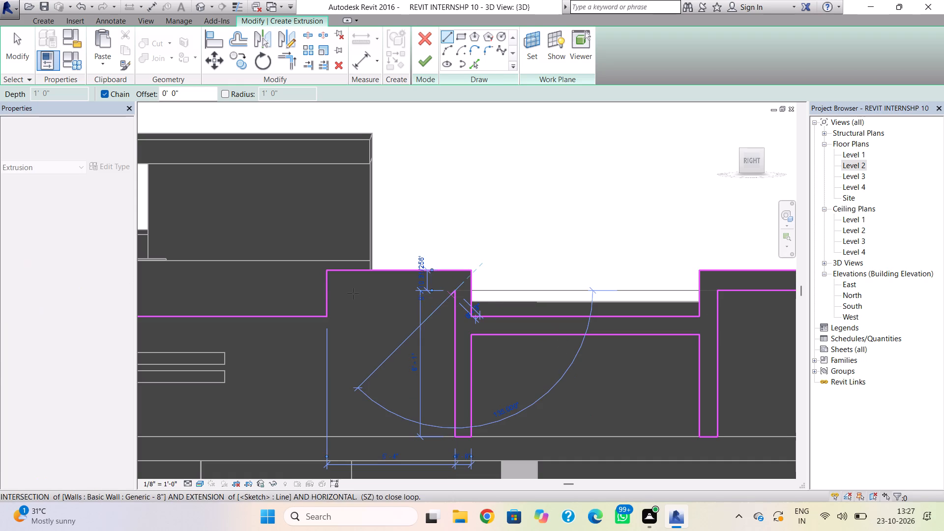
left_click(343, 294)
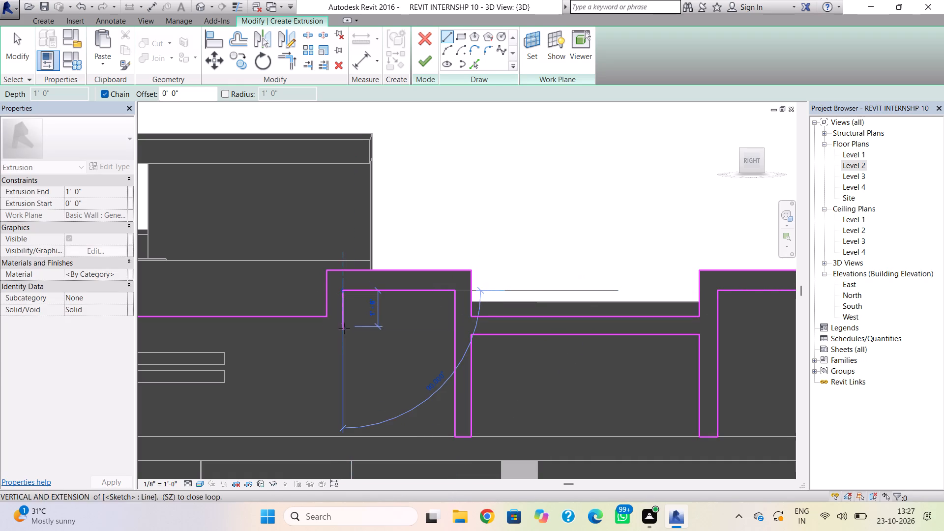
left_click(344, 334)
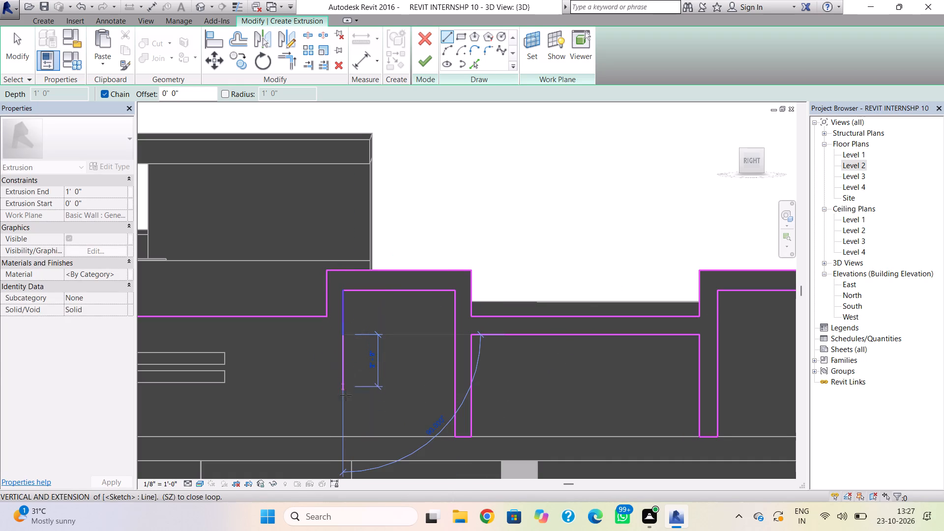
left_click(347, 436)
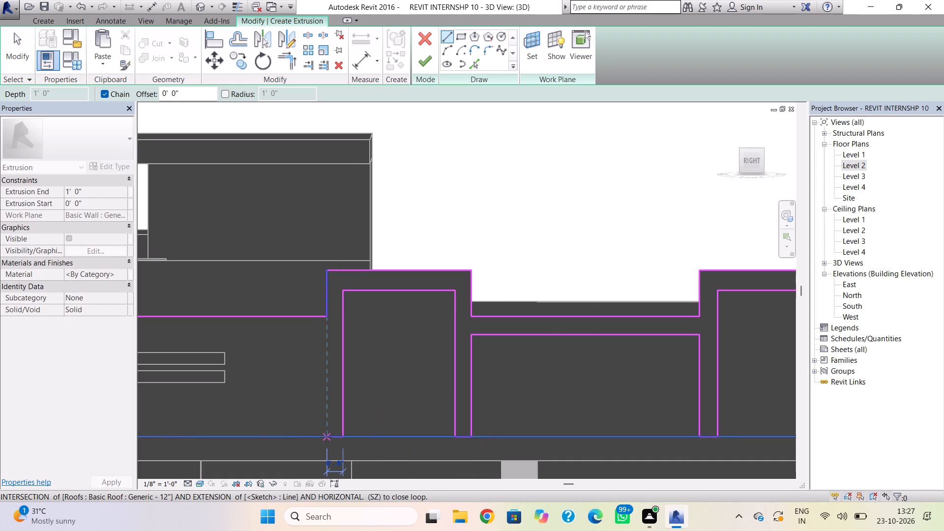
left_click(326, 437)
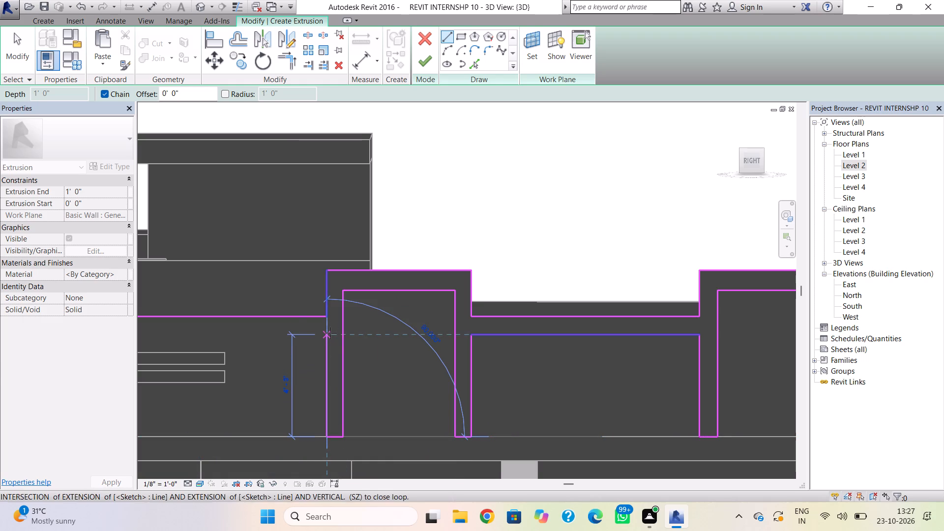
left_click(330, 333)
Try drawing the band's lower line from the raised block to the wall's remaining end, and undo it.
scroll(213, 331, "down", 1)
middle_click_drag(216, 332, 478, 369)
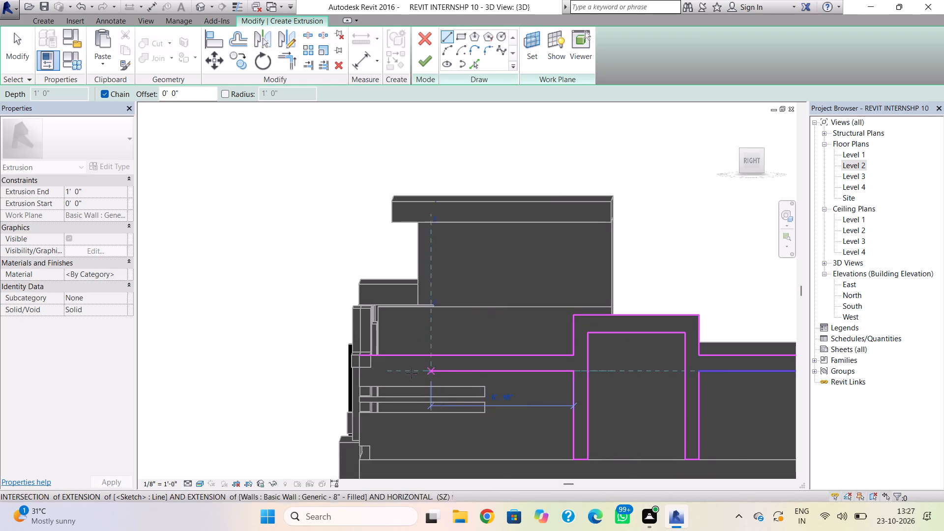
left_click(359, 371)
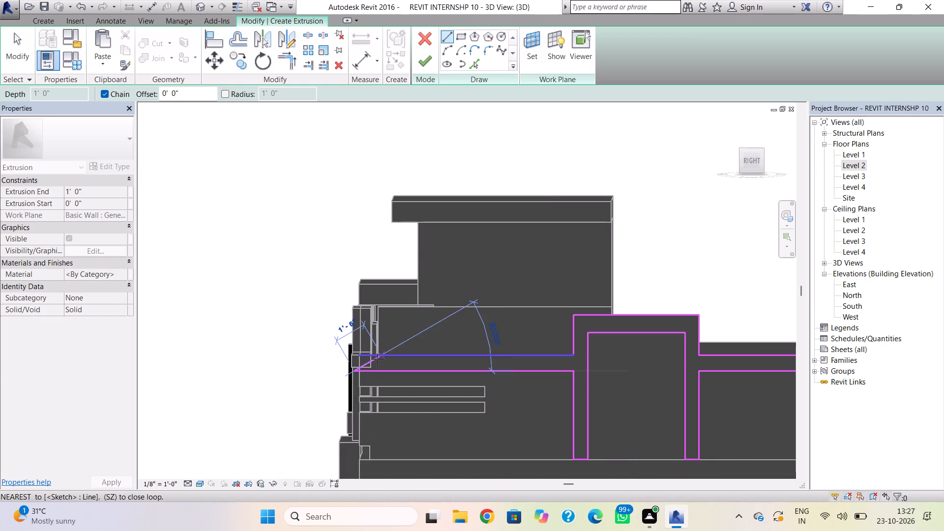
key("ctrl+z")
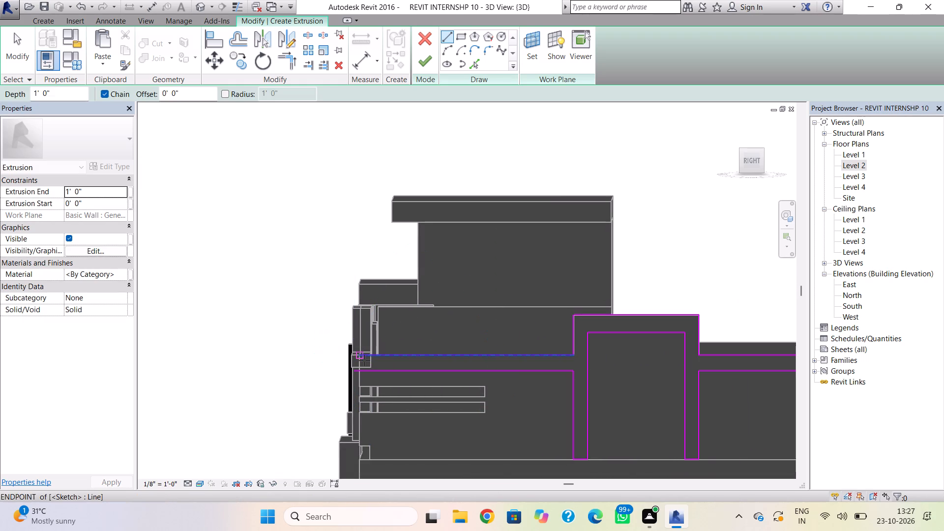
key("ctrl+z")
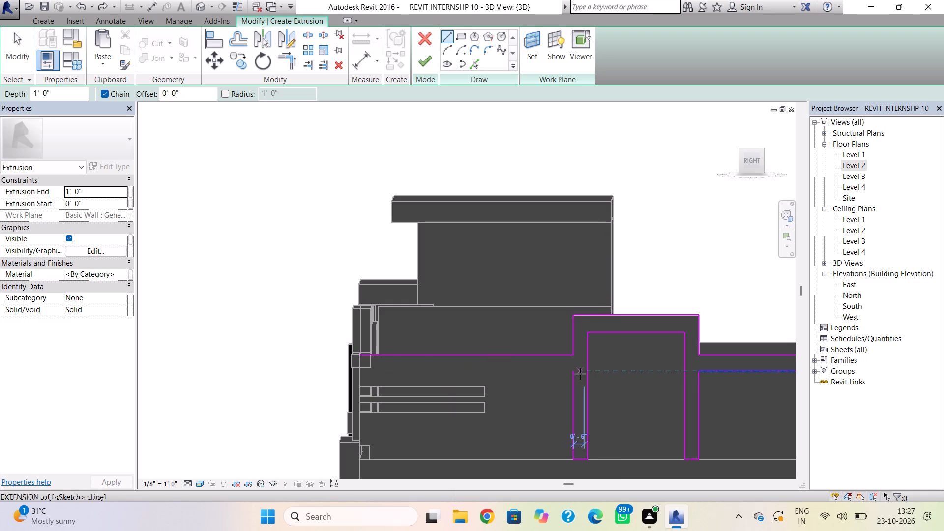
Draw the band's lower line from the raised block to the wall's remaining end, close the outline at the upper edge, and finish the extrusion.
left_click(571, 375)
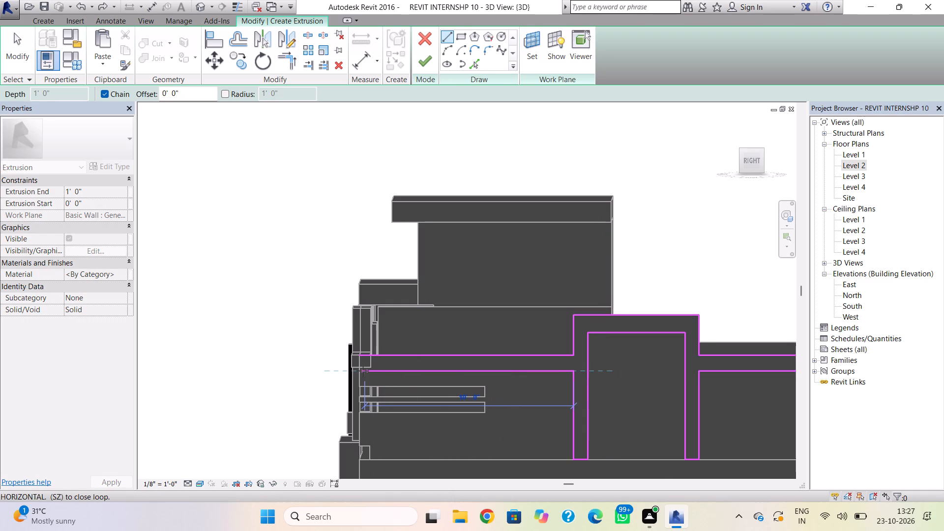
scroll(360, 370, "up", 8)
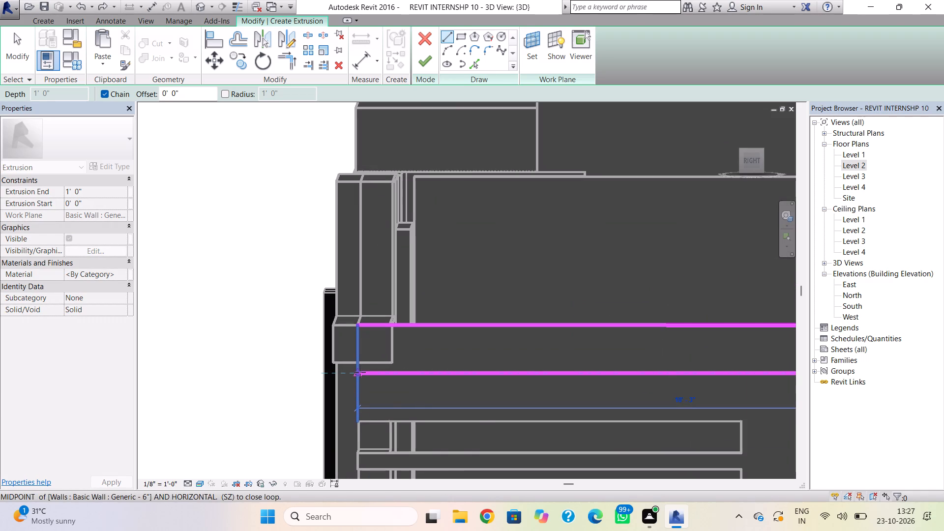
left_click(359, 374)
left_click(361, 328)
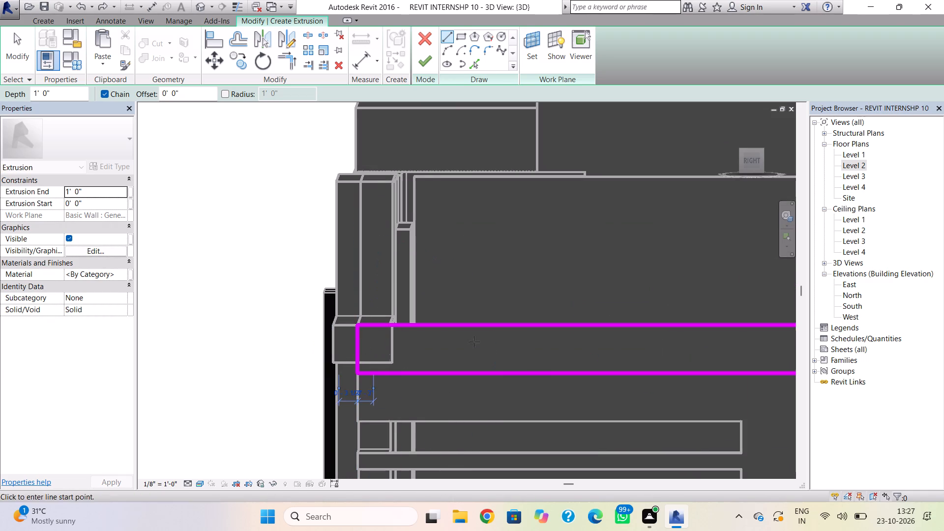
scroll(487, 240, "down", 4)
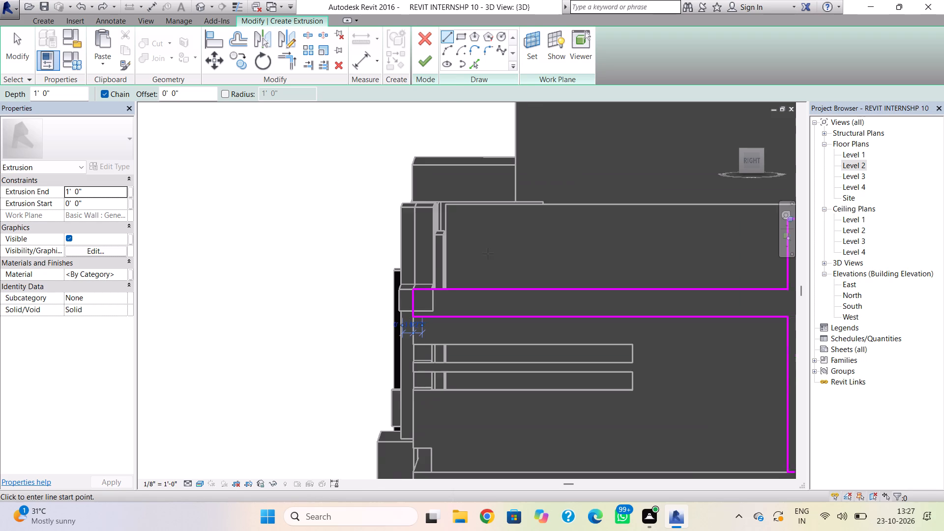
scroll(488, 254, "down", 4)
middle_click_drag(489, 254, 343, 273)
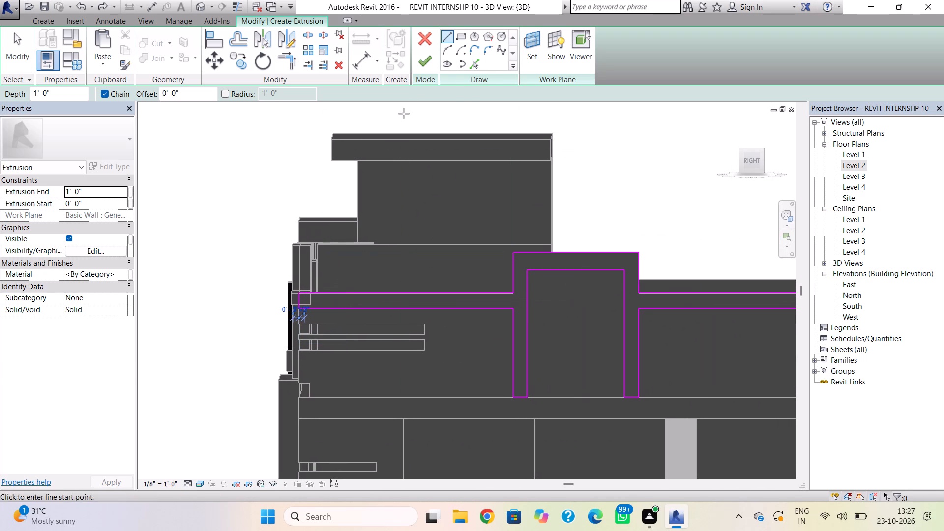
left_click(426, 61)
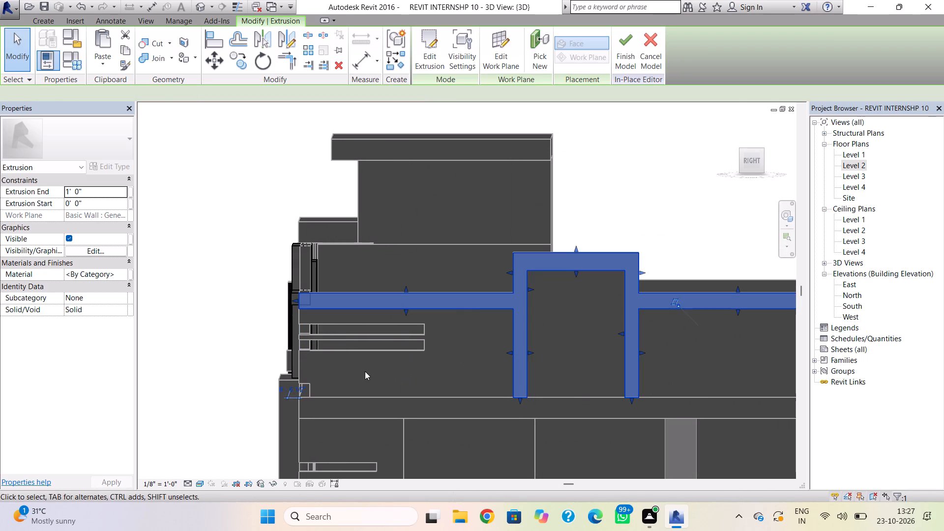
Move the band's back face 3" into the wall and pull its outer face in to an extrusion end of about 8 3/8".
right_click_drag(646, 417, 778, 495, "shift")
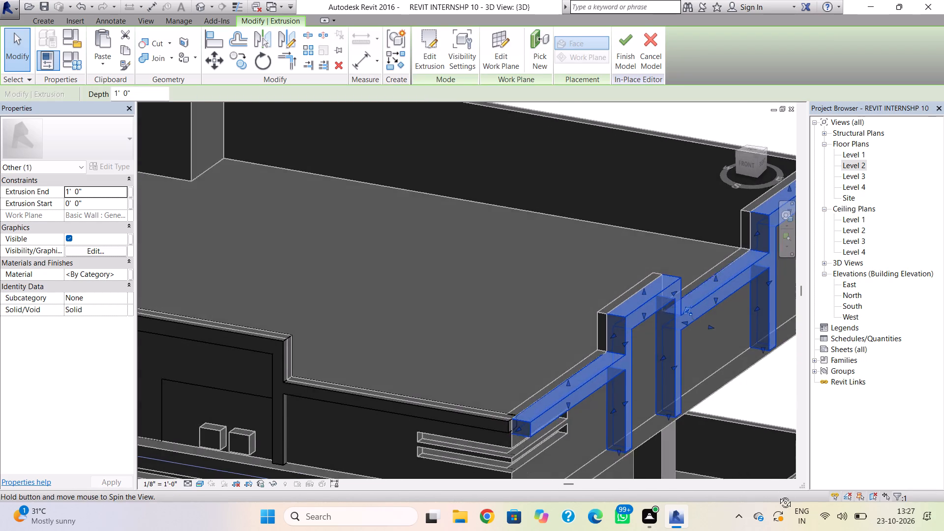
right_click_drag(778, 495, 774, 500, "shift")
scroll(717, 424, "up", 3)
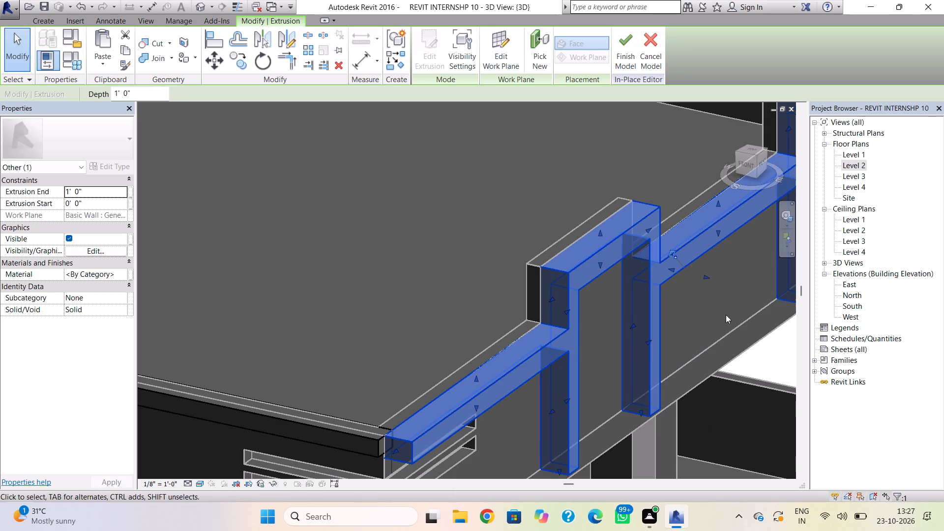
middle_click_drag(726, 313, 637, 427)
scroll(616, 395, "up", 4)
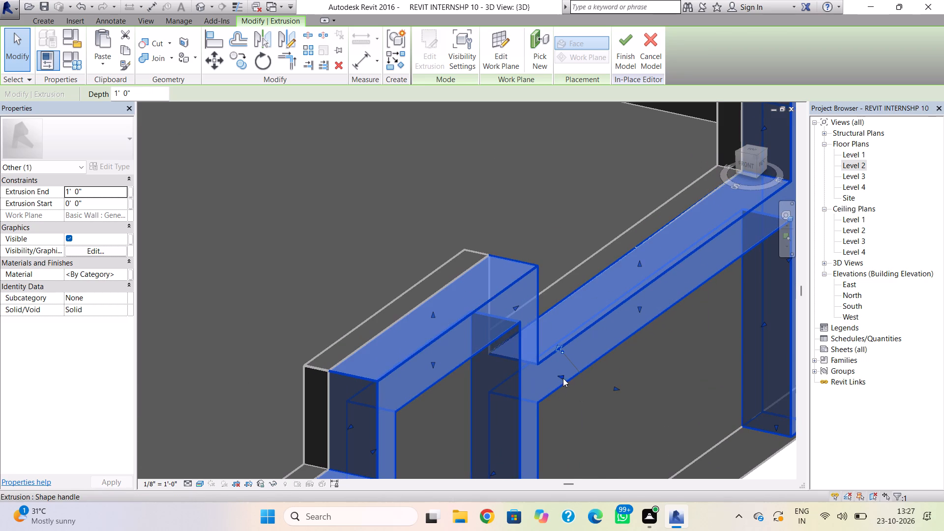
left_click_drag(563, 377, 558, 370)
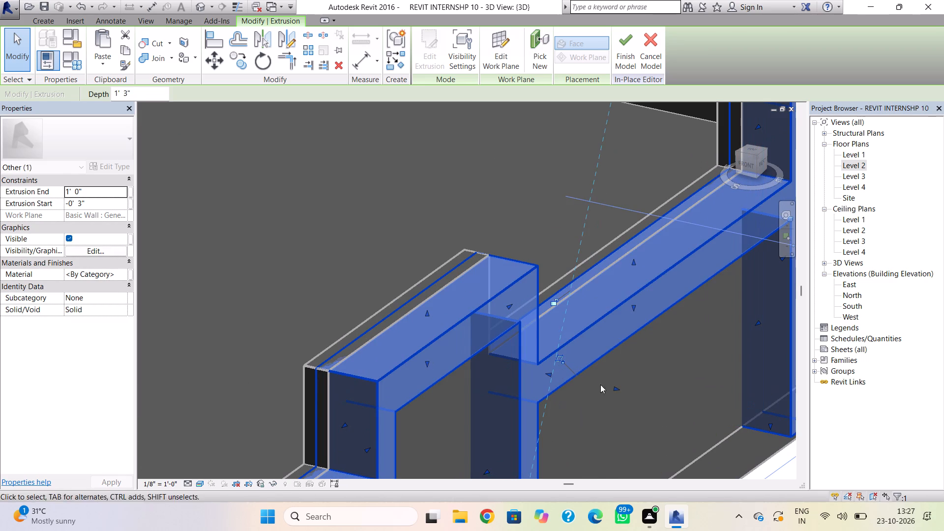
left_click_drag(619, 386, 606, 380)
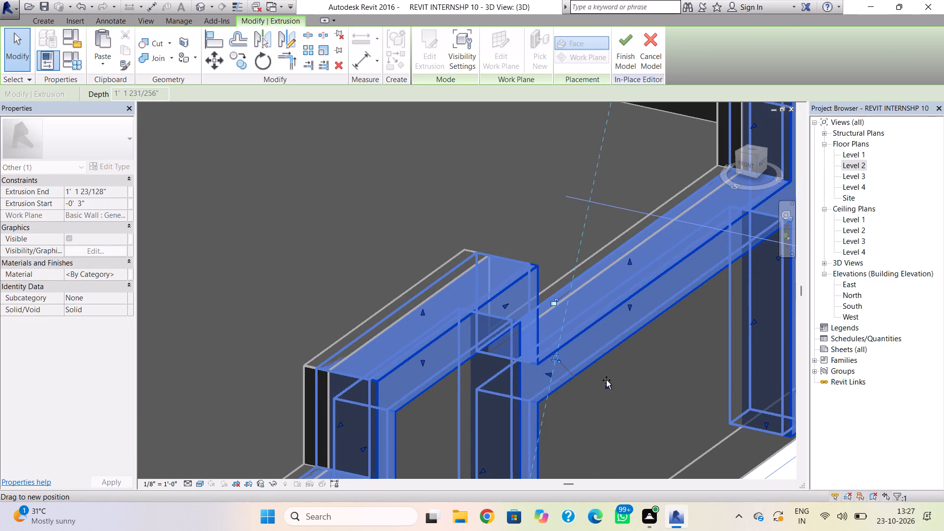
left_click_drag(606, 380, 600, 376)
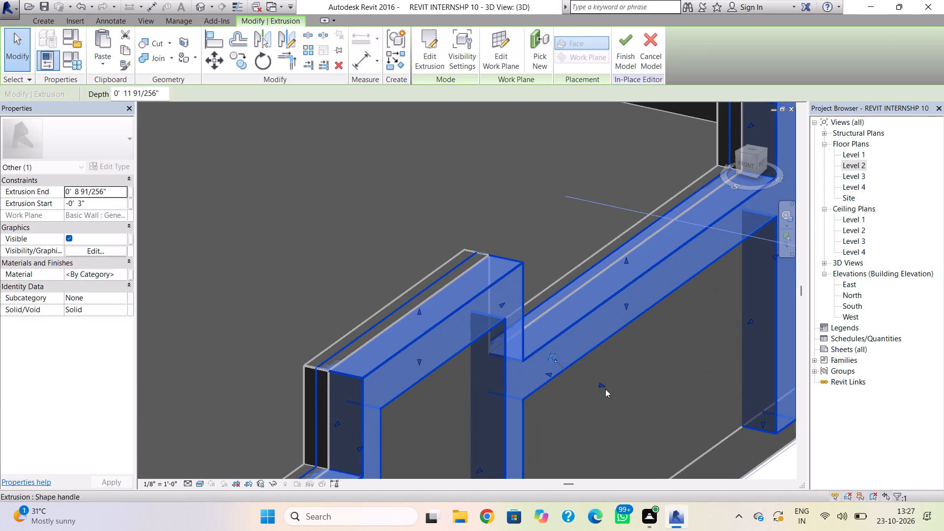
left_click(601, 400)
scroll(573, 415, "down", 8)
middle_click_drag(576, 403, 566, 350)
key("Escape")
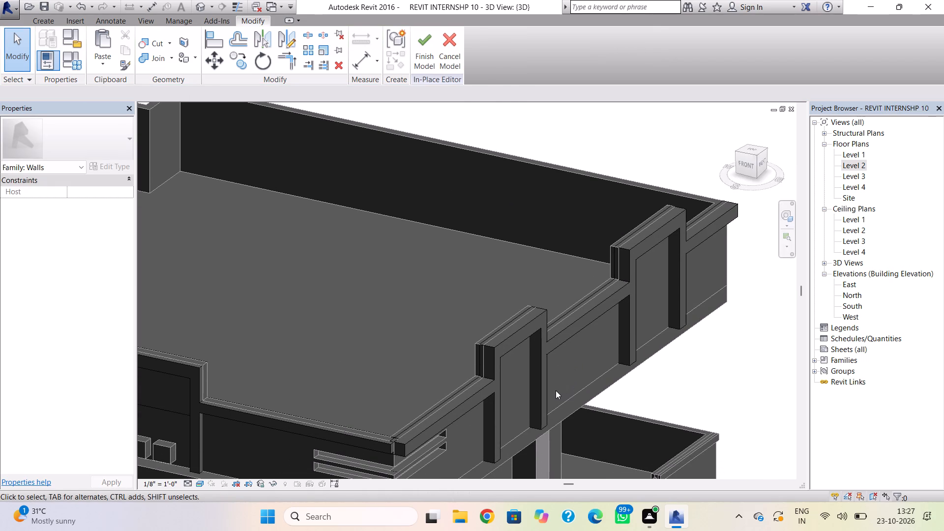
Pull the band's outer face slightly further in toward the side wall to make the band thinner.
scroll(551, 394, "down", 1)
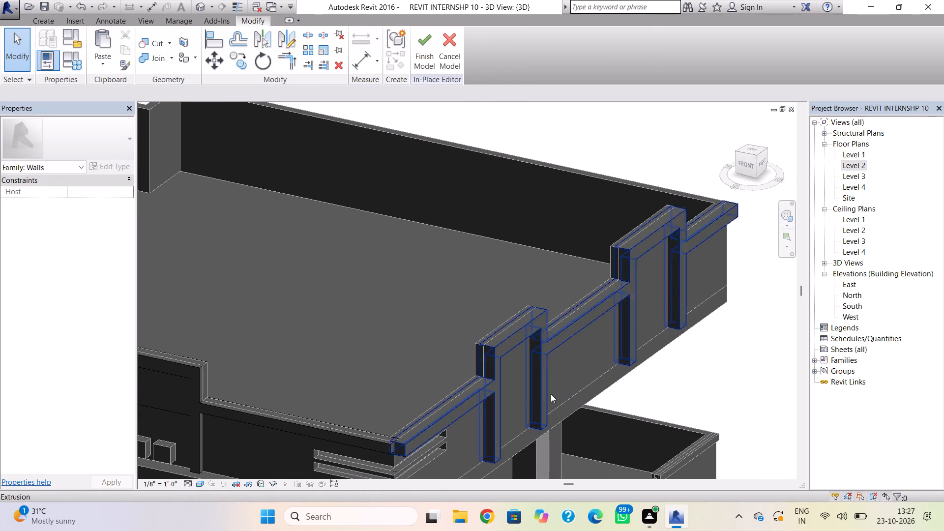
scroll(547, 399, "down", 2)
scroll(547, 393, "up", 8)
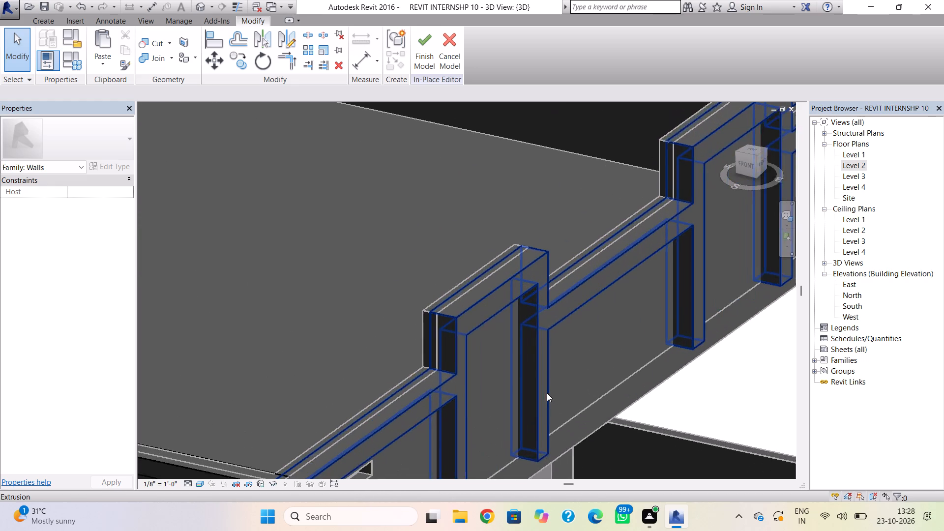
left_click(547, 388)
left_click_drag(604, 310, 596, 306)
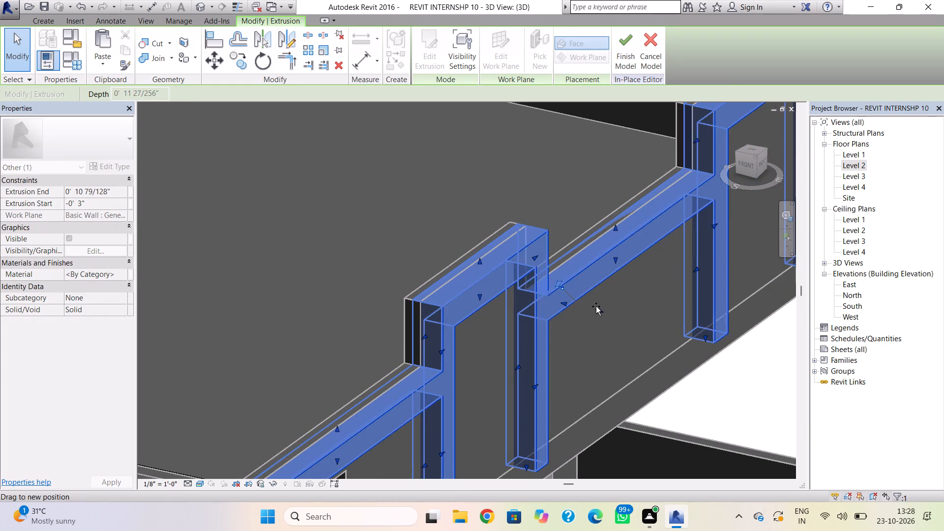
left_click_drag(596, 306, 592, 303)
left_click(593, 334)
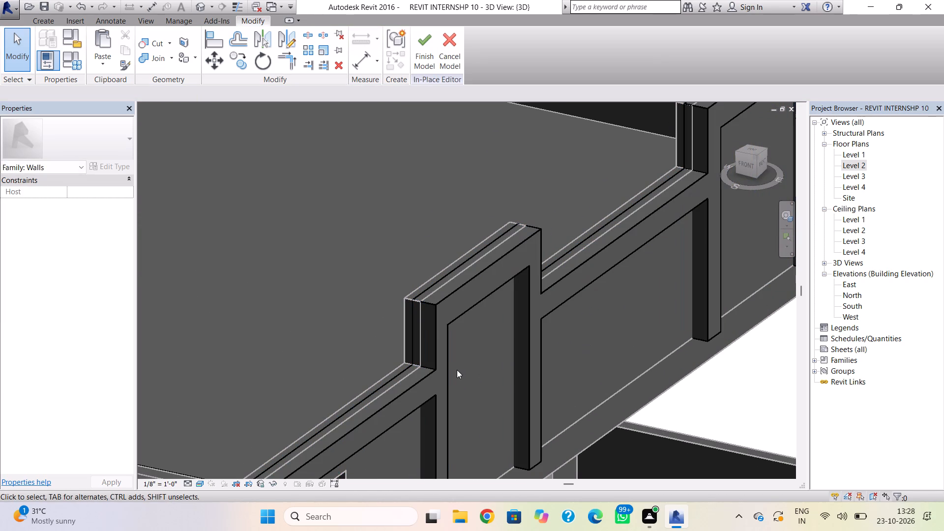
scroll(457, 370, "down", 5)
key("Escape")
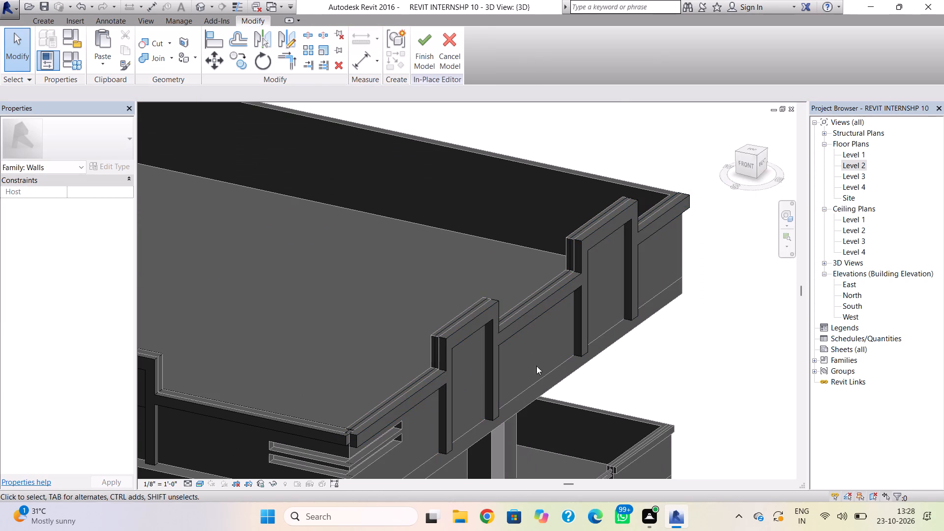
Examine the band on the side wall from the side and front of the building, including both raised blocks and the front corner.
right_click_drag(569, 364, 473, 335, "shift")
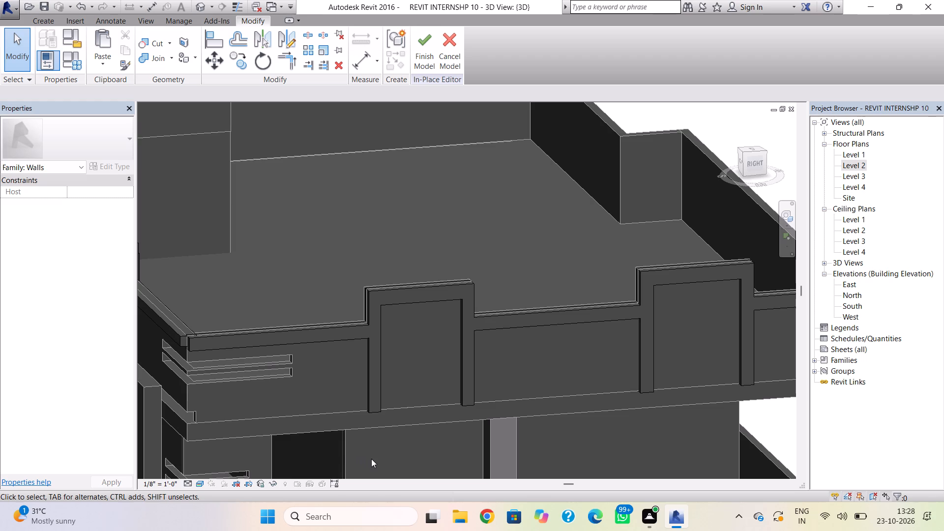
scroll(349, 491, "down", 2)
scroll(490, 408, "down", 1)
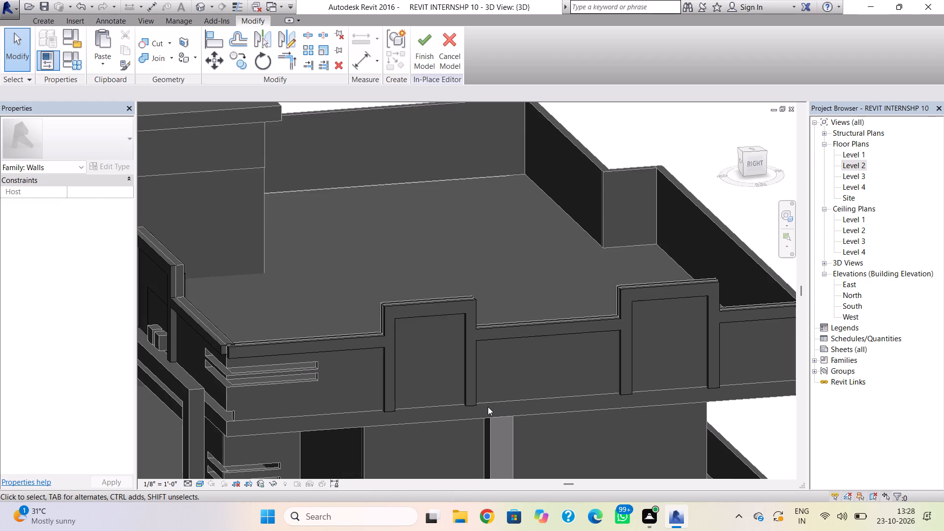
scroll(488, 407, "up", 1)
scroll(488, 407, "down", 1)
scroll(255, 457, "down", 3)
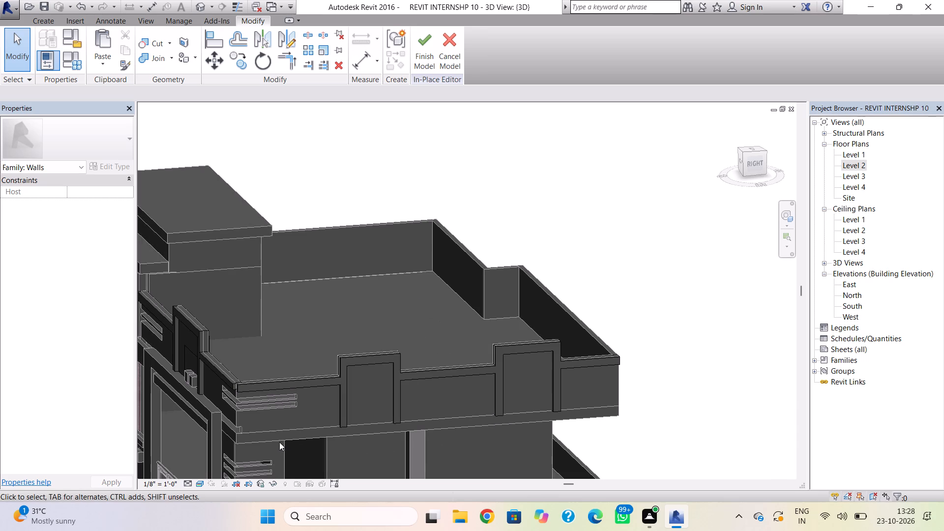
right_click_drag(276, 443, 462, 405, "shift")
scroll(444, 422, "down", 2)
middle_click_drag(432, 427, 430, 393)
scroll(432, 415, "down", 1)
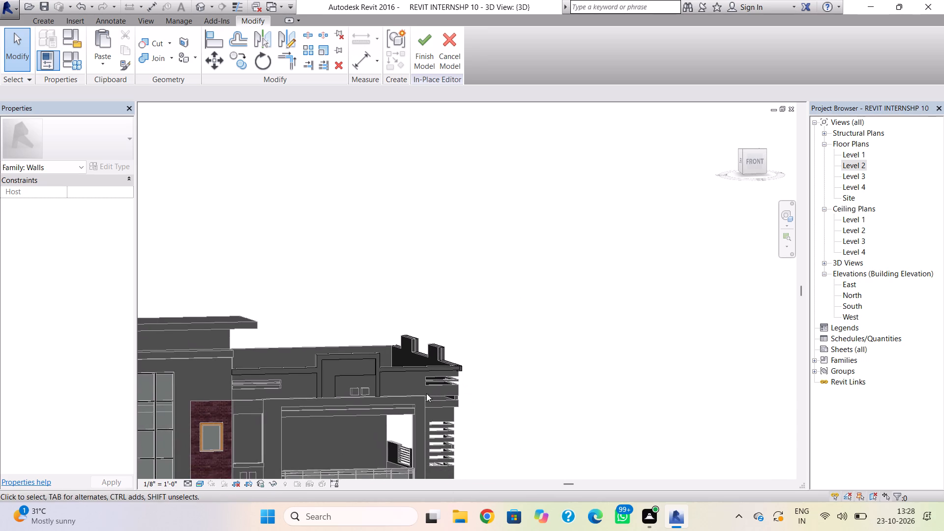
scroll(388, 410, "up", 3)
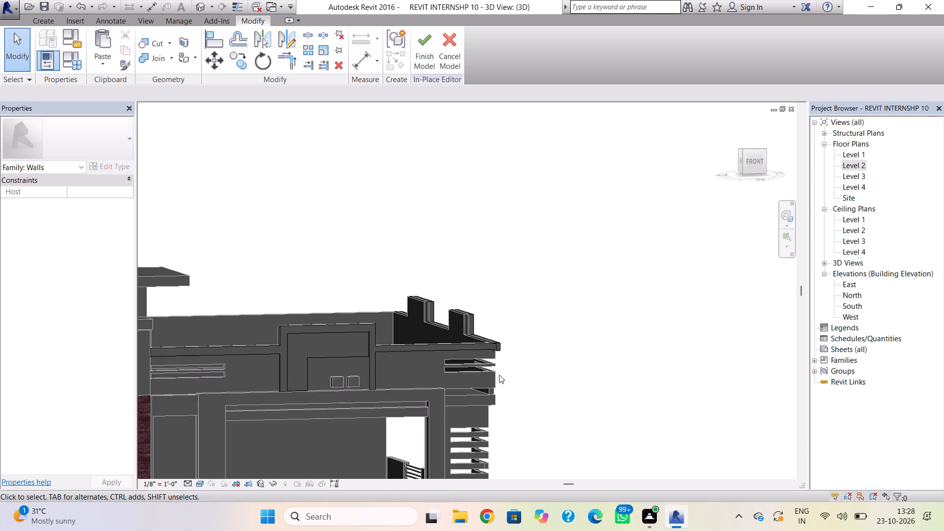
right_click_drag(494, 404, 445, 391, "shift")
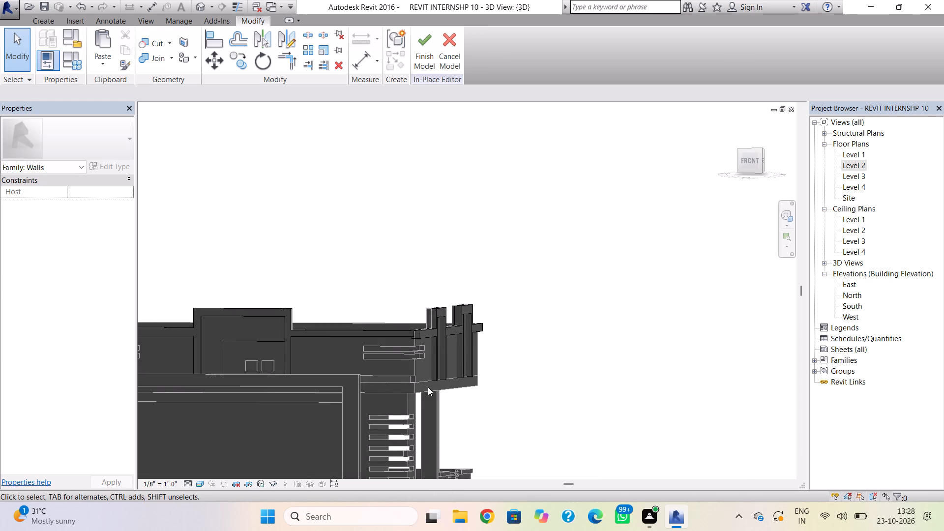
scroll(413, 378, "up", 3)
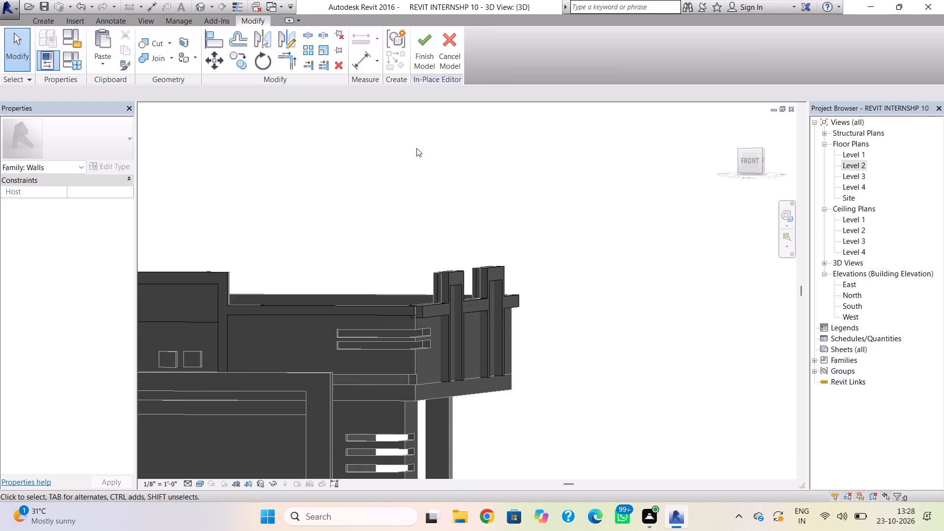
Finish the in-place model of the side wall's band.
left_click(420, 47)
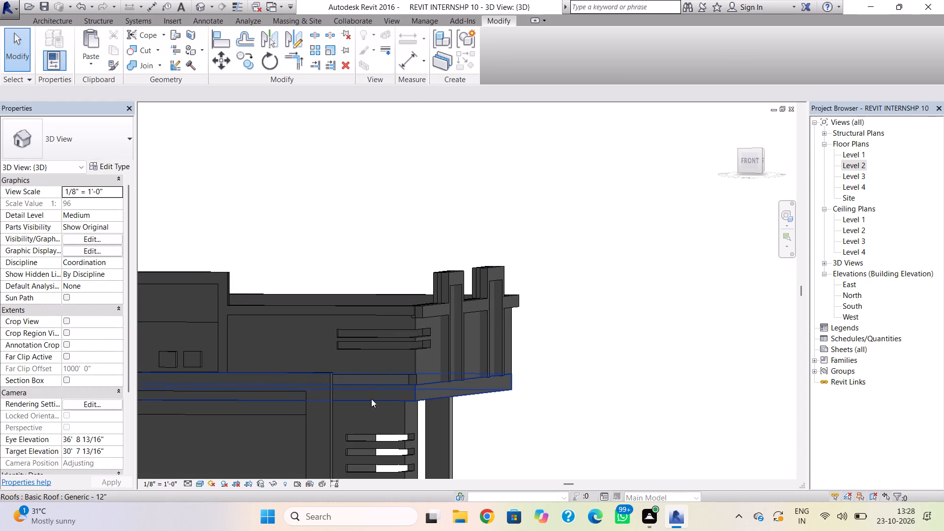
Inspect the upper front corner where the front and side wall bands meet, including the slots and roof edge below.
right_click_drag(414, 437, 458, 465, "shift")
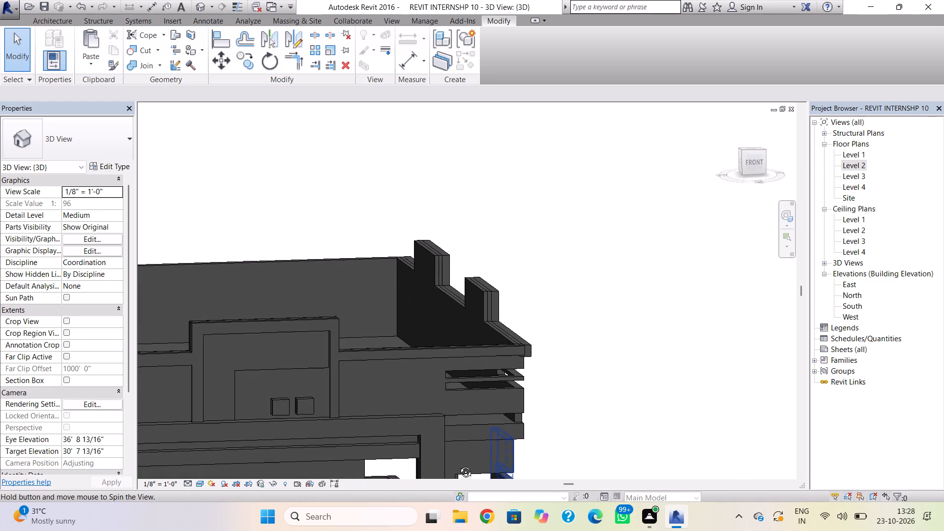
right_click_drag(458, 465, 456, 465, "shift")
left_click(490, 414)
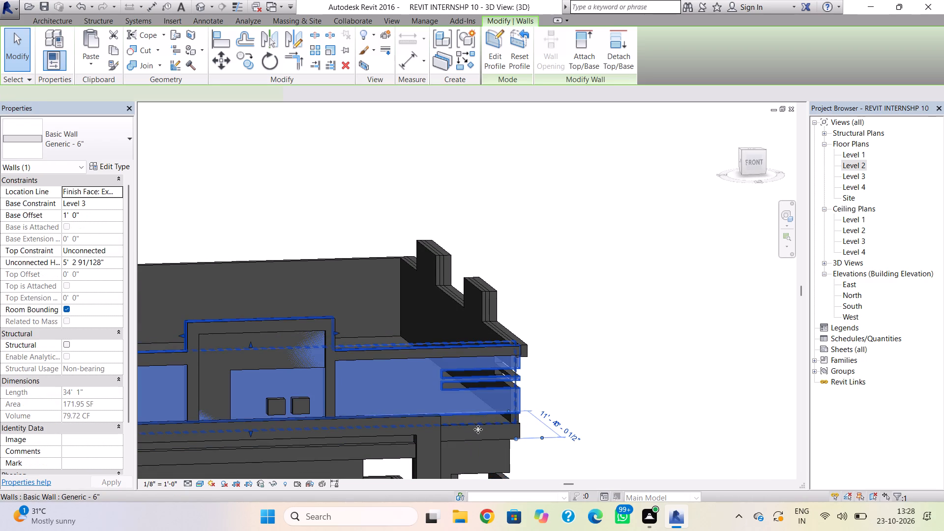
key("Escape")
scroll(365, 458, "down", 2)
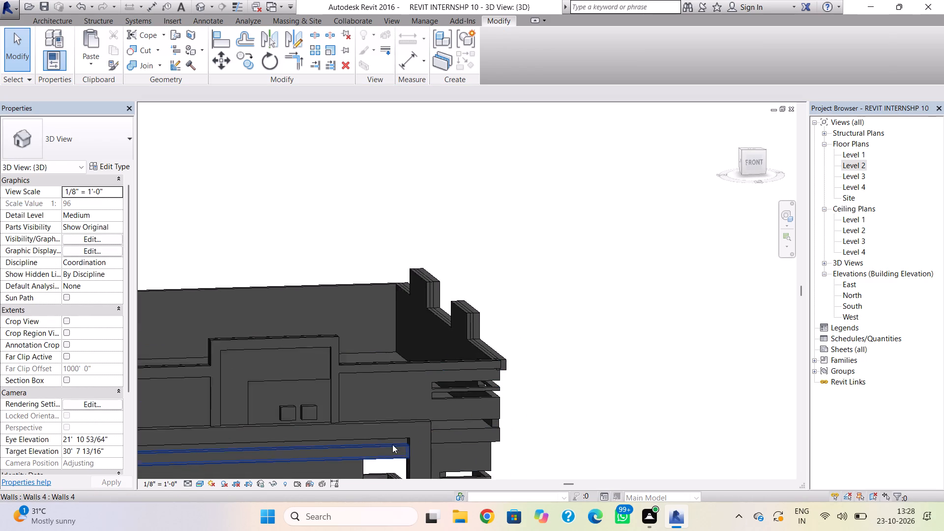
middle_click_drag(406, 438, 577, 387)
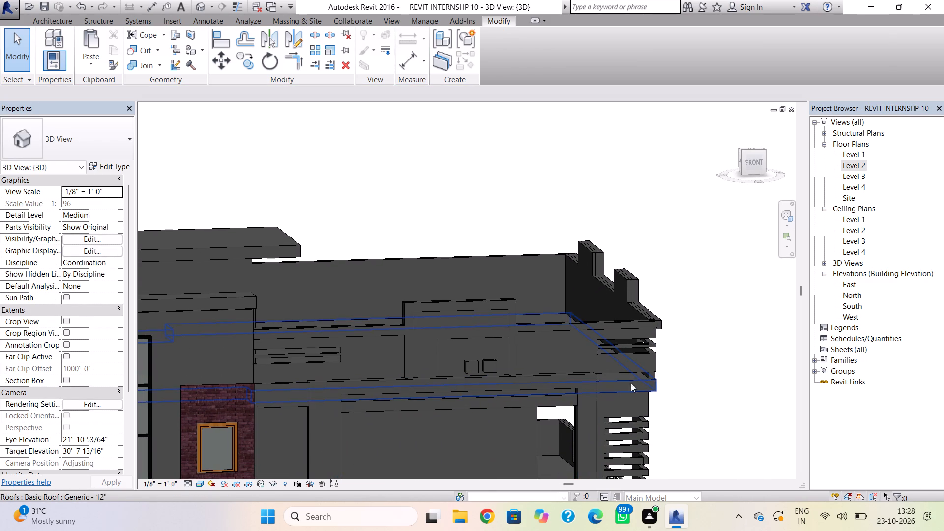
scroll(651, 379, "up", 7)
right_click_drag(715, 377, 710, 380, "shift")
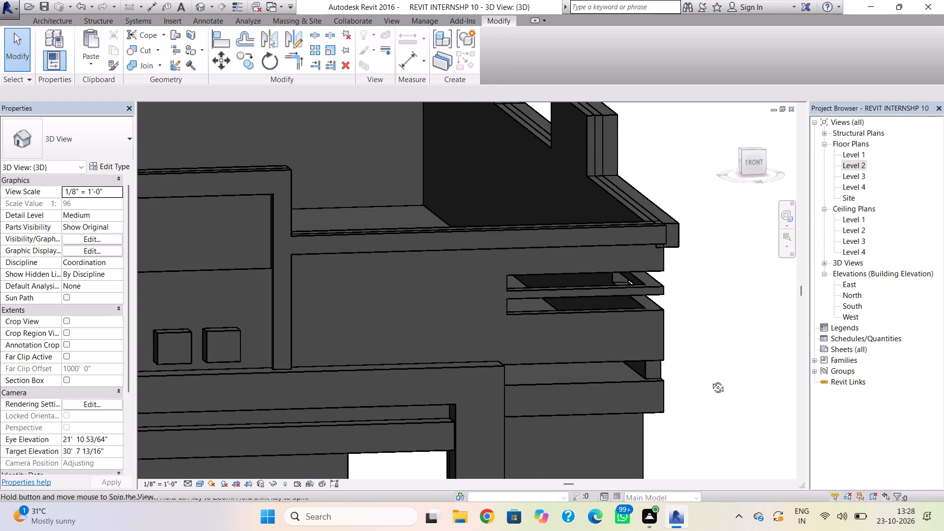
right_click_drag(710, 380, 615, 383, "shift")
middle_click_drag(301, 381, 614, 343)
scroll(614, 344, "down", 1)
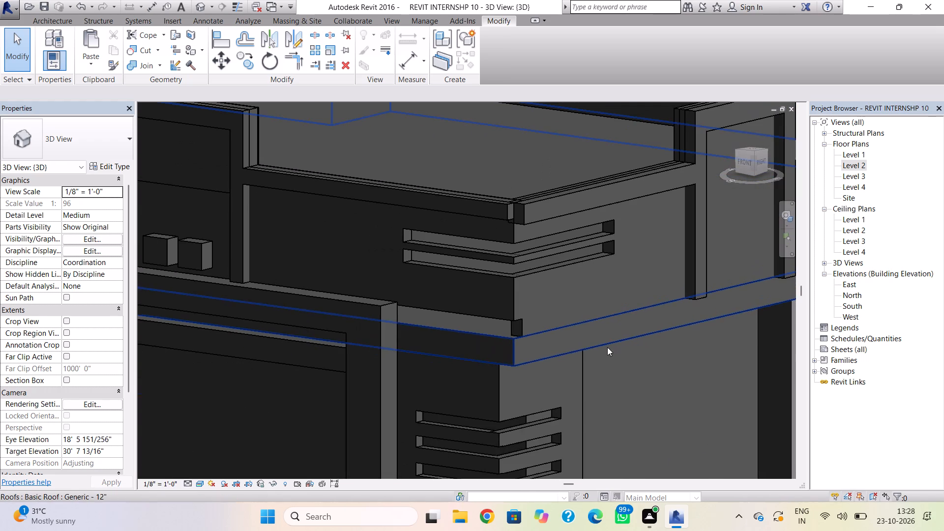
Edit the profile of the front upper wall, moving its bottom edge slightly down onto the roof edge.
left_click(500, 321)
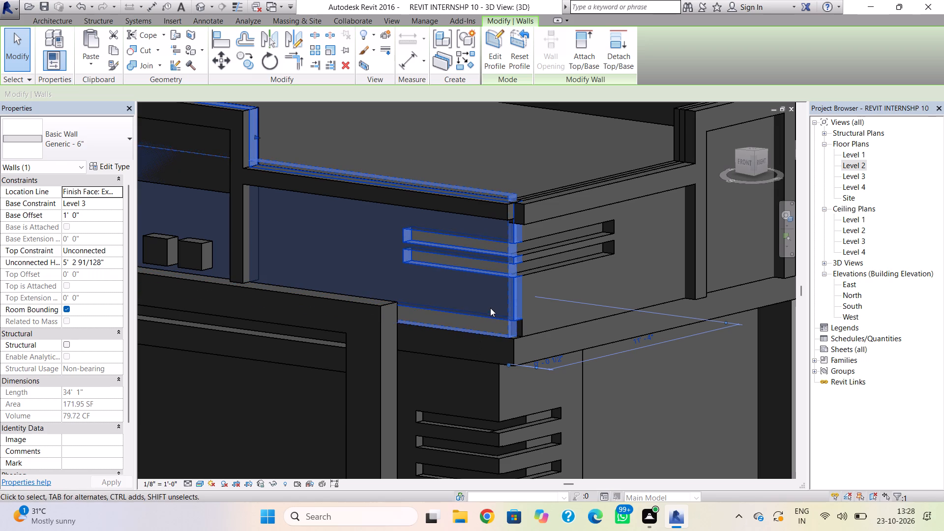
double_click(490, 311)
double_click(493, 317)
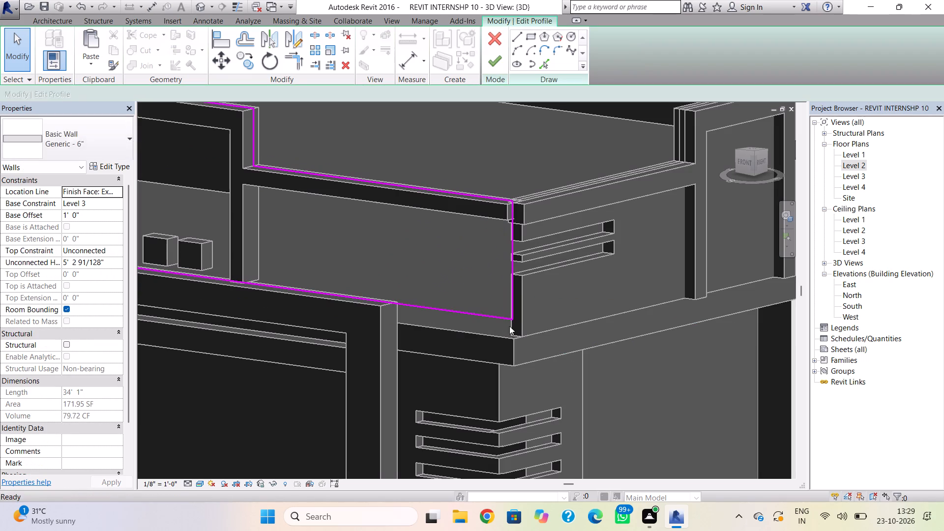
middle_click_drag(483, 354, 671, 355)
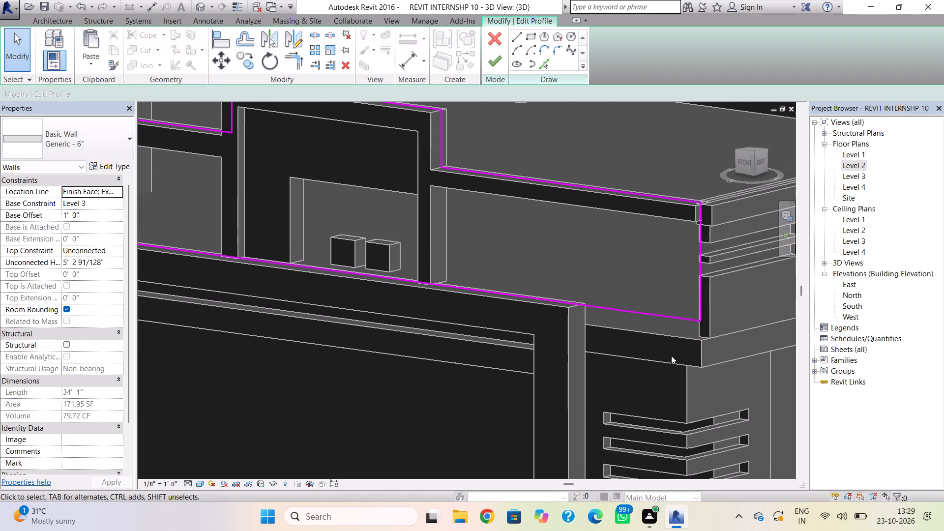
double_click(858, 161)
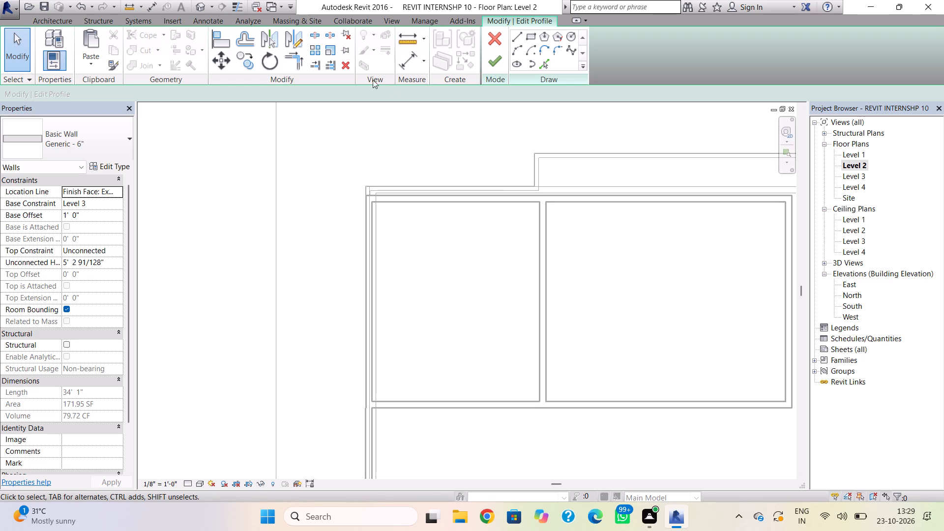
left_click(200, 0)
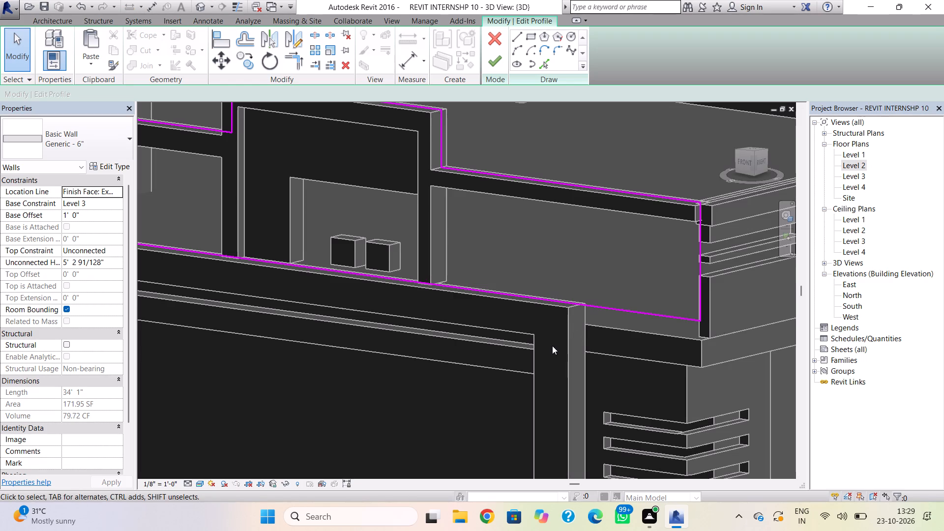
right_click_drag(552, 346, 616, 322, "shift")
scroll(616, 322, "down", 5)
middle_click_drag(617, 326, 539, 333)
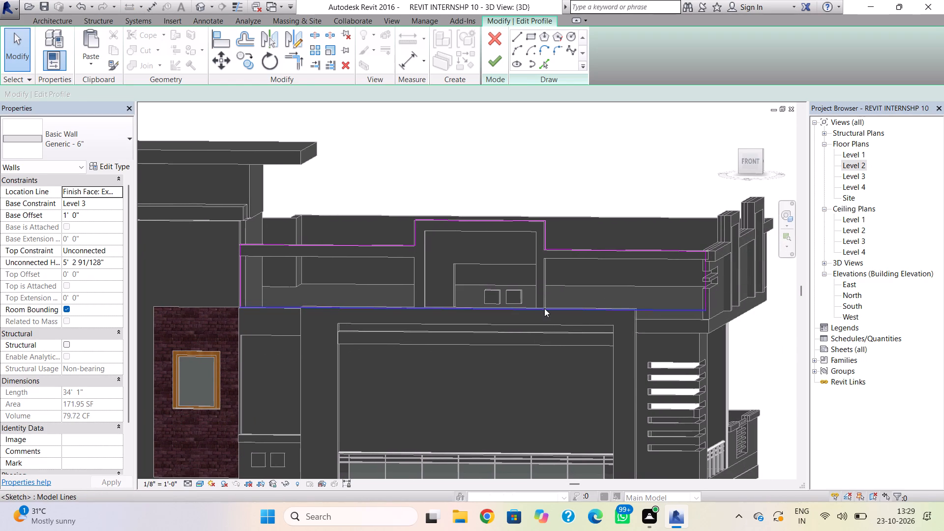
left_click(544, 308)
key("Down")
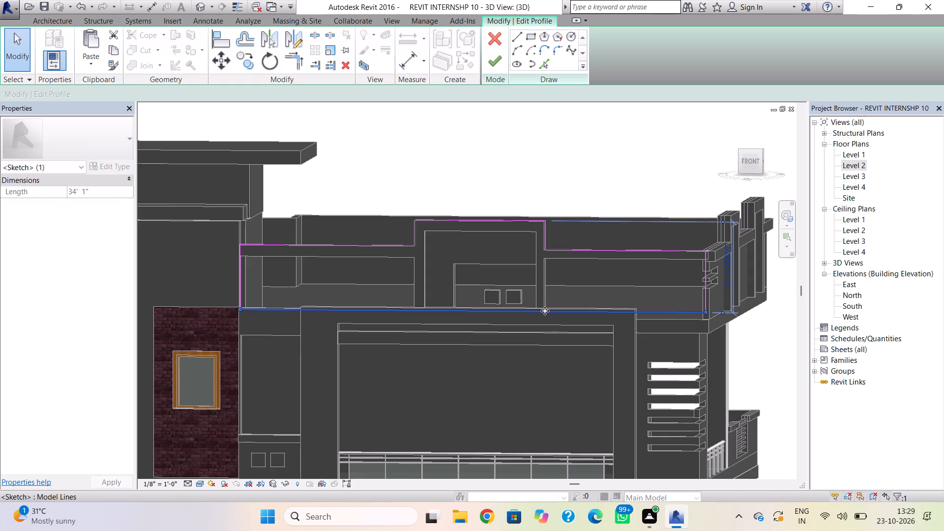
key("Down")
key("Down")
key("Down")
scroll(545, 311, "up", 1)
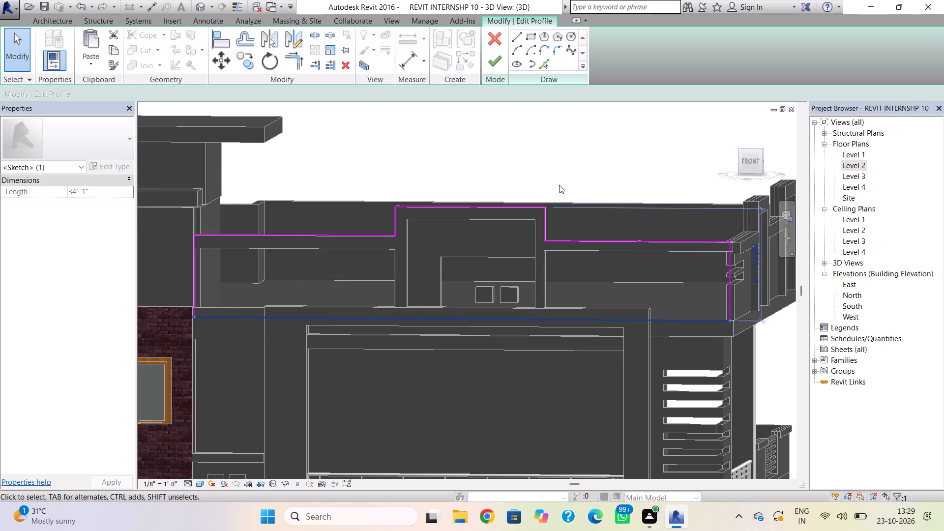
left_click(495, 59)
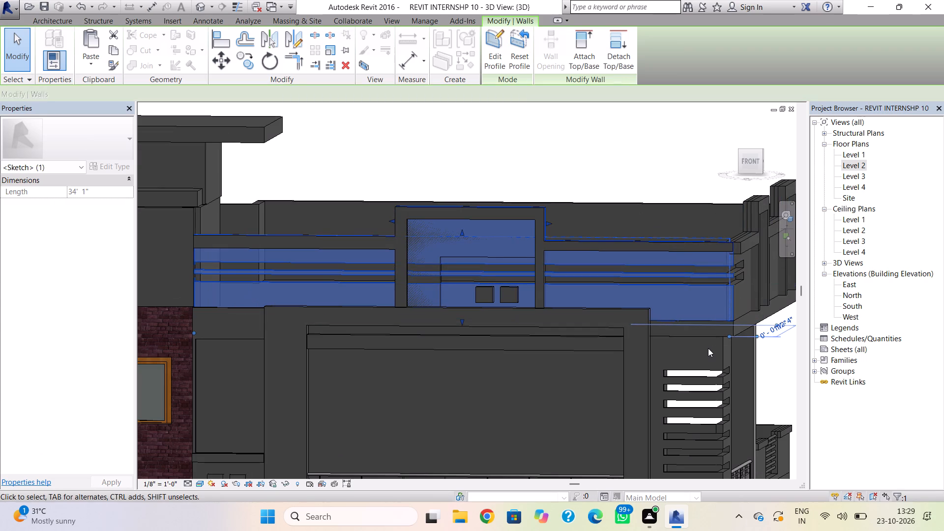
key("Escape")
Examine the front upper wall's lower edge and slots from the front corner and from straight ahead.
right_click_drag(712, 347, 673, 361, "shift")
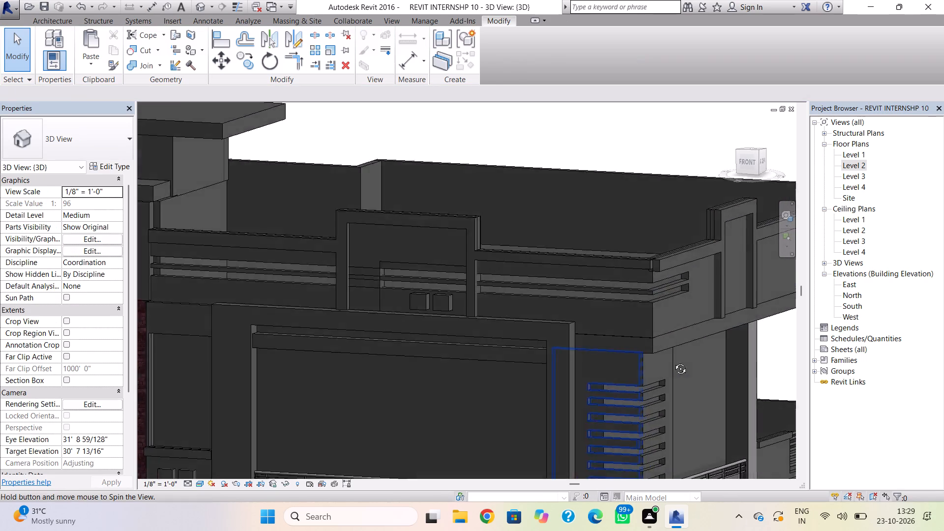
right_click_drag(673, 361, 619, 365, "shift")
scroll(544, 362, "up", 3)
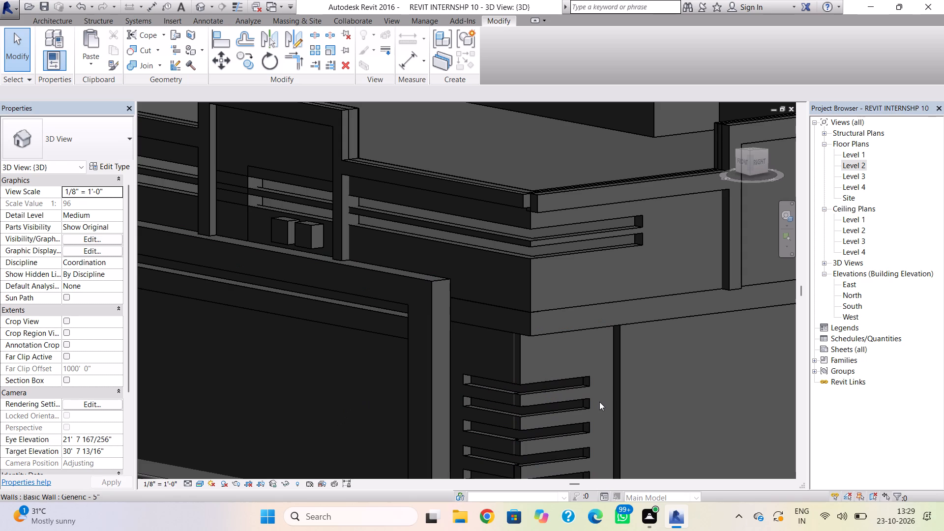
scroll(550, 333, "down", 2)
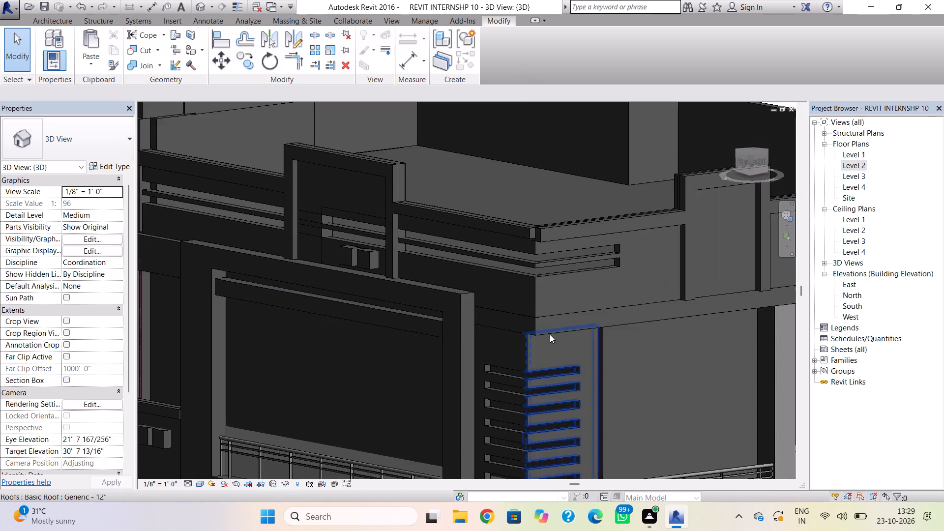
middle_click_drag(564, 341, 644, 347)
right_click_drag(578, 382, 633, 359, "shift")
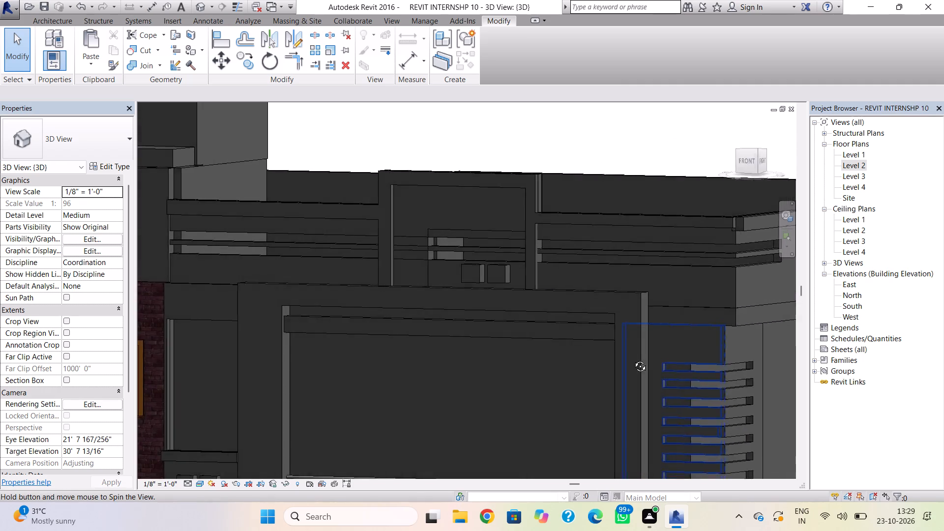
right_click_drag(633, 359, 638, 332, "shift")
right_click_drag(572, 344, 595, 383)
right_click_drag(550, 377, 566, 410, "shift")
Shift the horizontal bar inside the large front frame downward by lowering both its bottom and top faces.
left_click(570, 346)
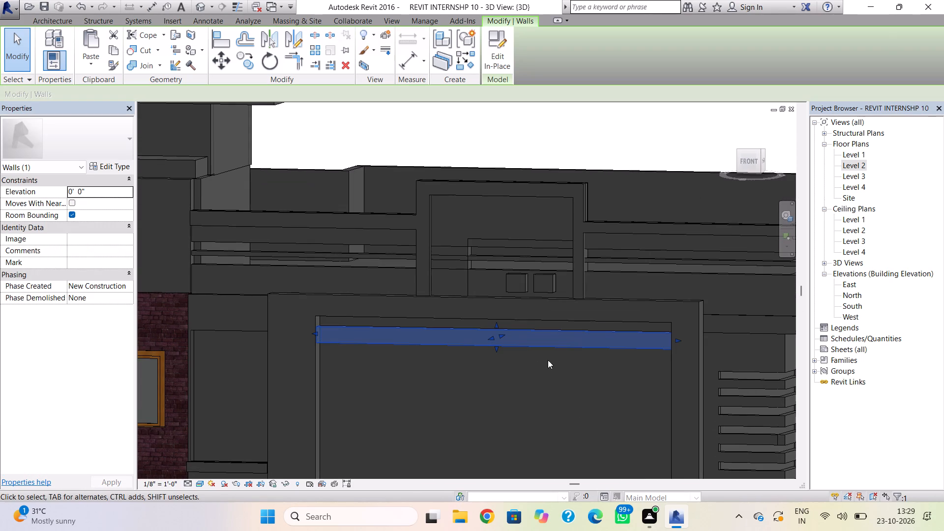
left_click_drag(494, 351, 495, 376)
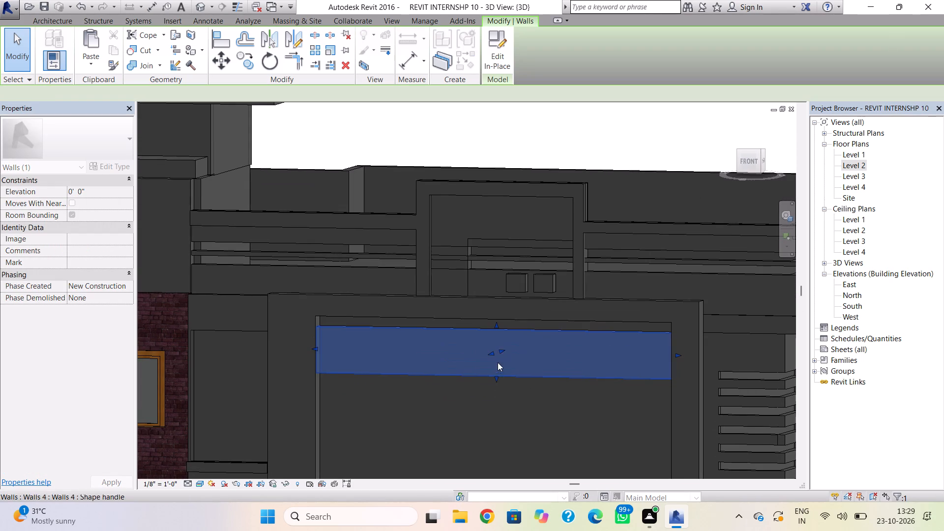
left_click_drag(499, 325, 500, 354)
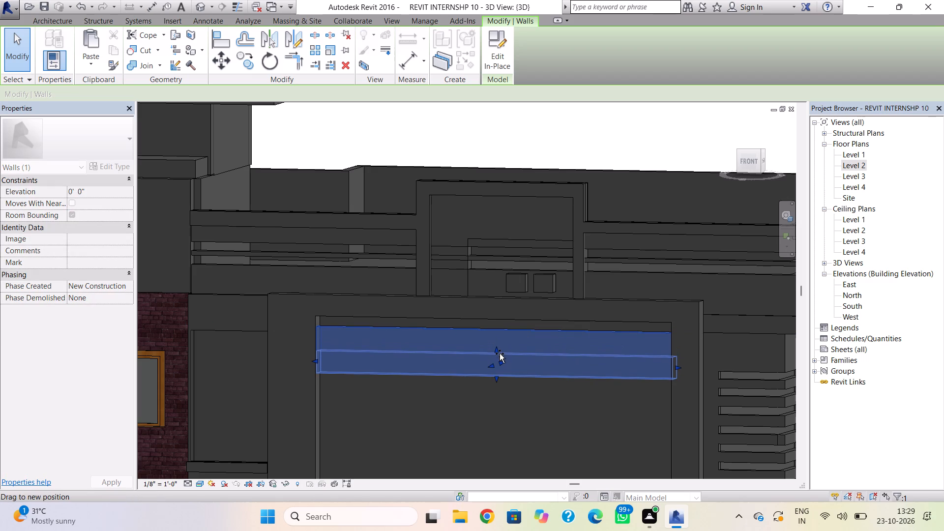
left_click_drag(500, 354, 500, 355)
Lower the top member of the large front frame, moving its inner and outer top faces down below the upper wall.
left_click(500, 322)
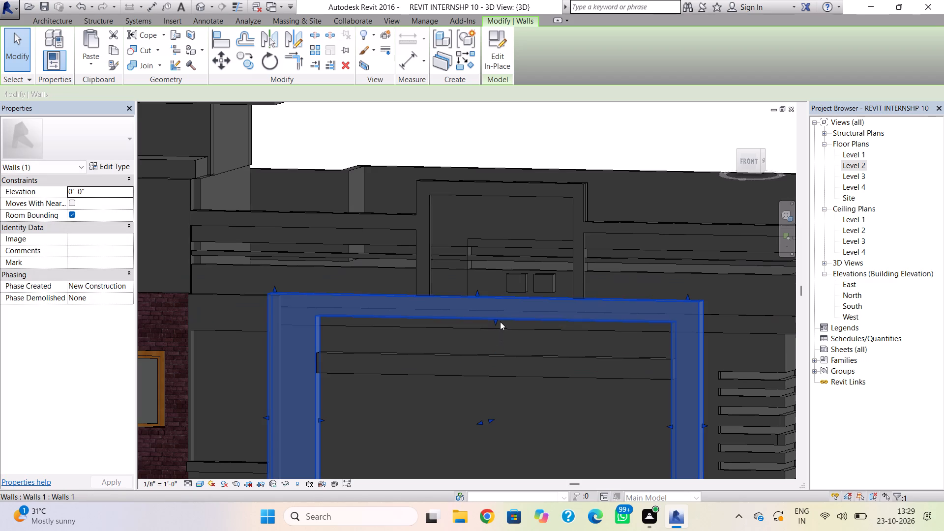
left_click_drag(493, 322, 493, 339)
left_click_drag(479, 295, 479, 307)
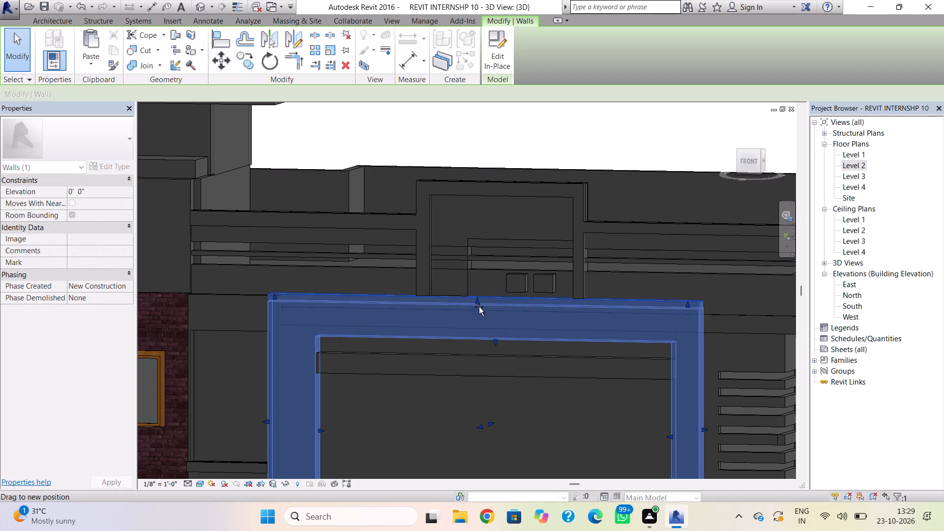
left_click_drag(479, 307, 482, 321)
left_click(527, 304)
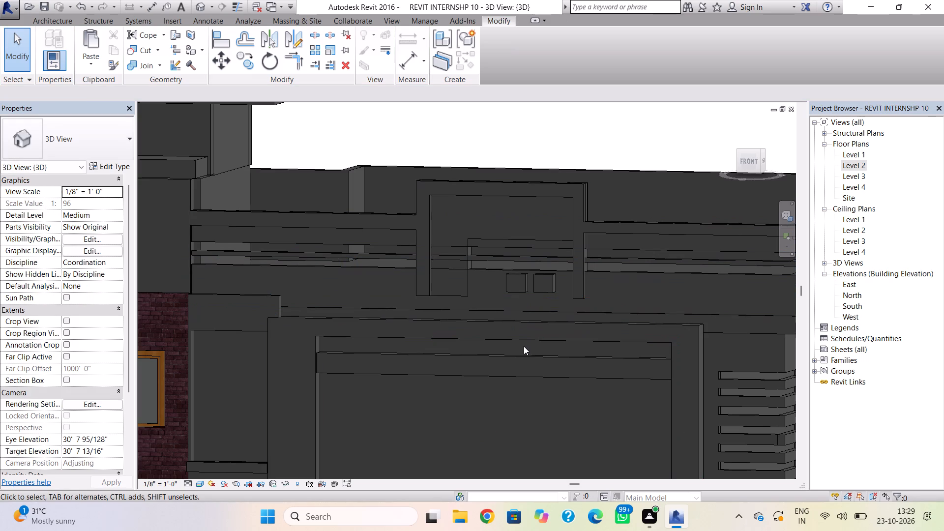
Open the large front frame's in-place model for editing and set the work plane to the roof's front face.
scroll(400, 361, "down", 1)
middle_click_drag(410, 361, 489, 341)
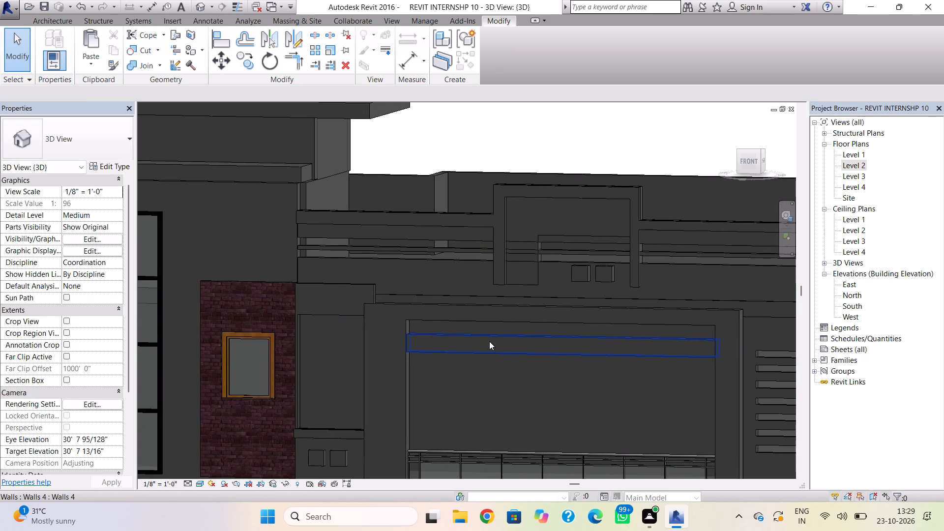
double_click(416, 309)
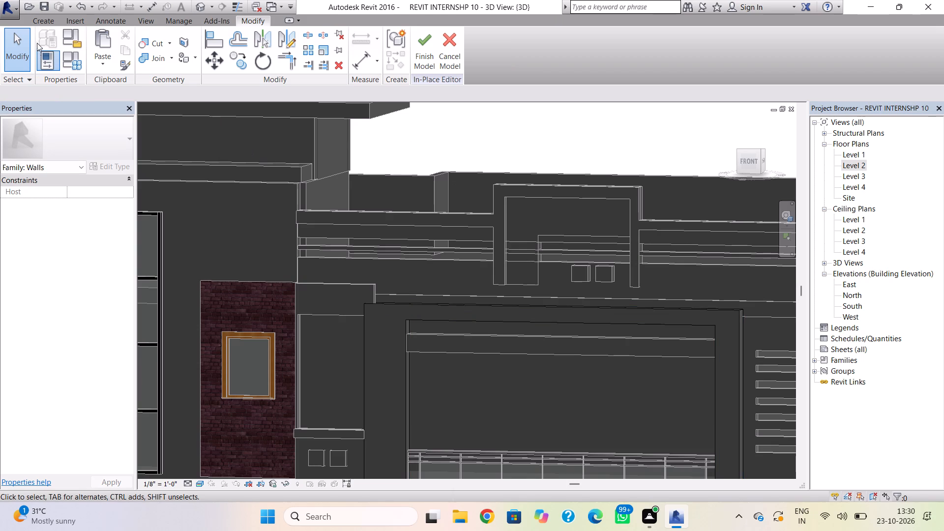
left_click(41, 22)
left_click(732, 42)
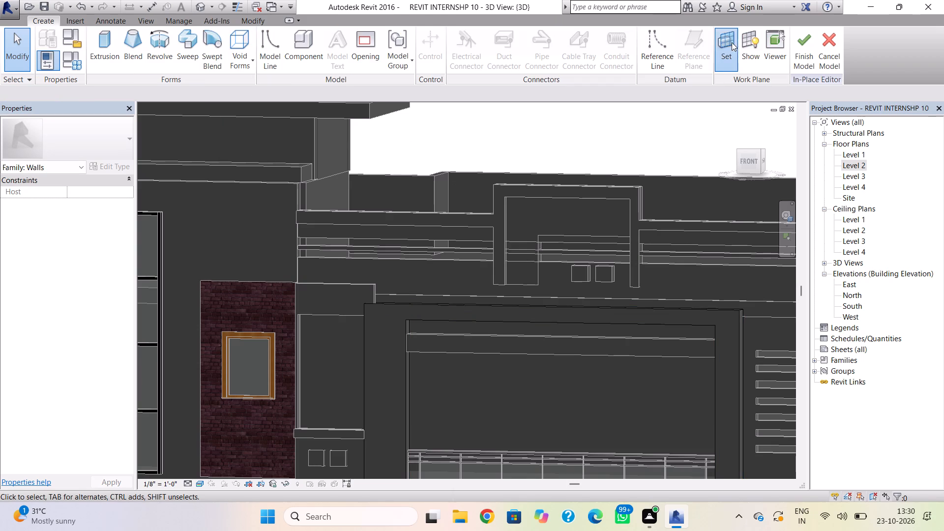
left_click(443, 281)
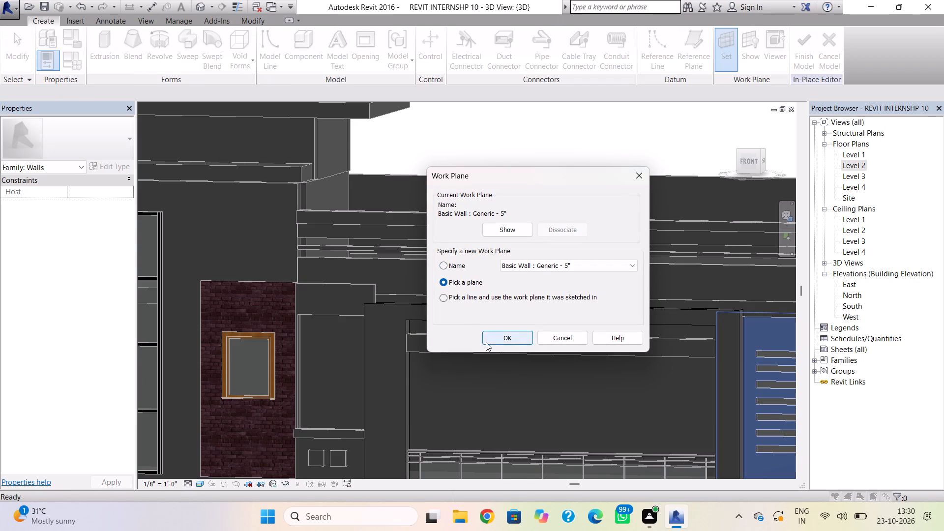
left_click(486, 342)
left_click(409, 298)
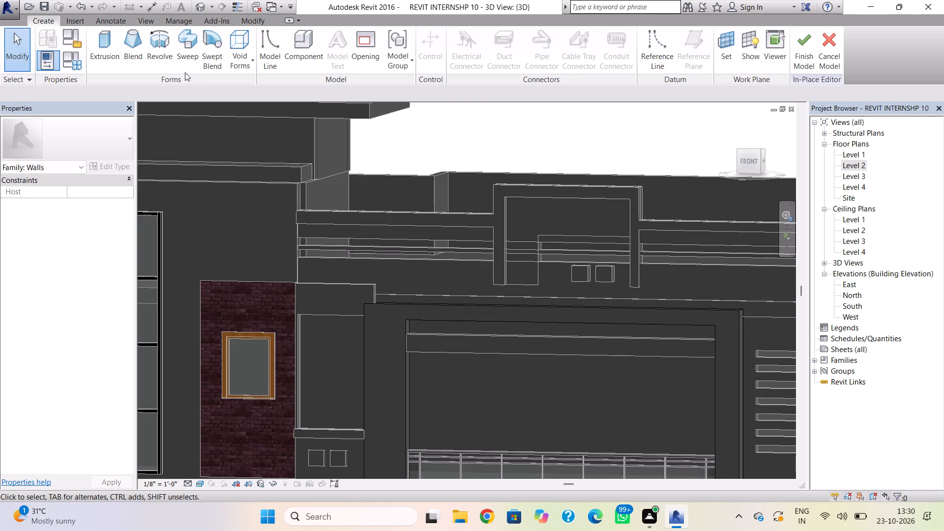
Start an extrusion with 1' 0" depth and sketch a thin closed strip along the roof's front face, from the brick wall to the front corner.
left_click(97, 46)
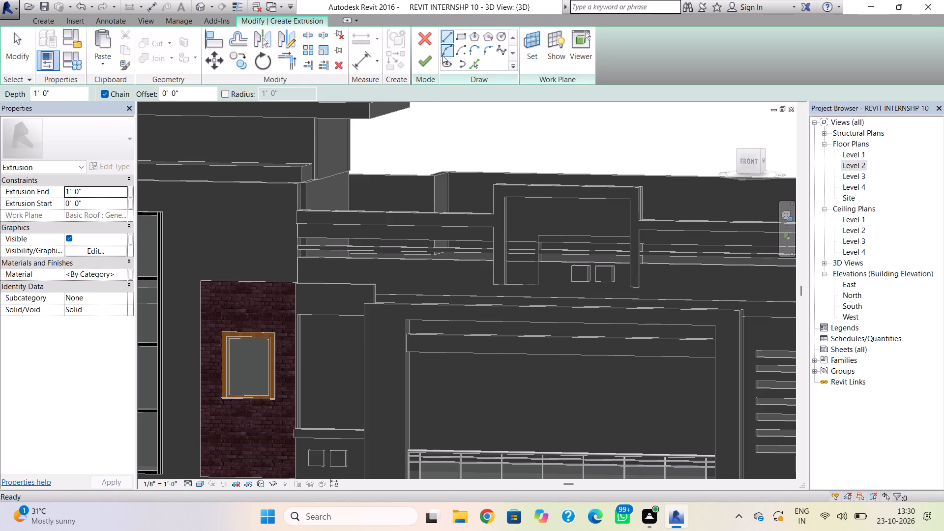
left_click(298, 285)
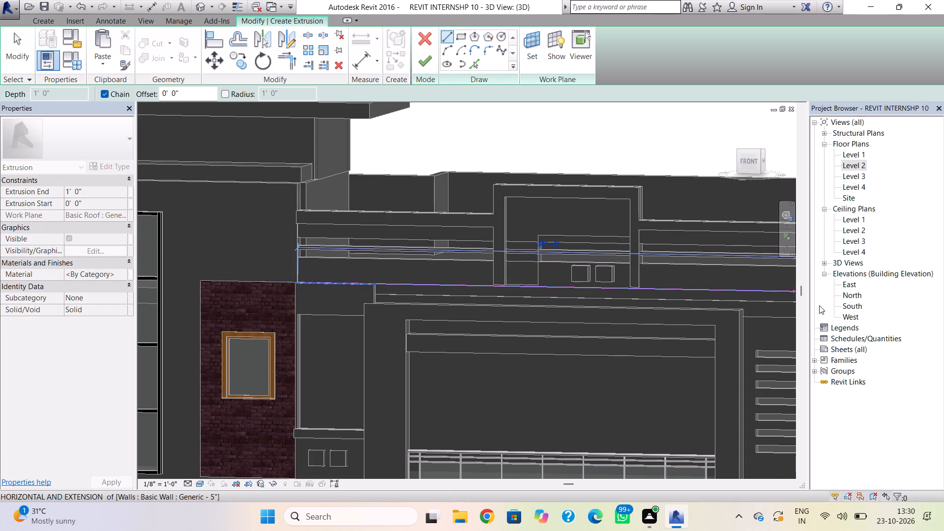
scroll(775, 299, "down", 2)
middle_click_drag(775, 296, 549, 314)
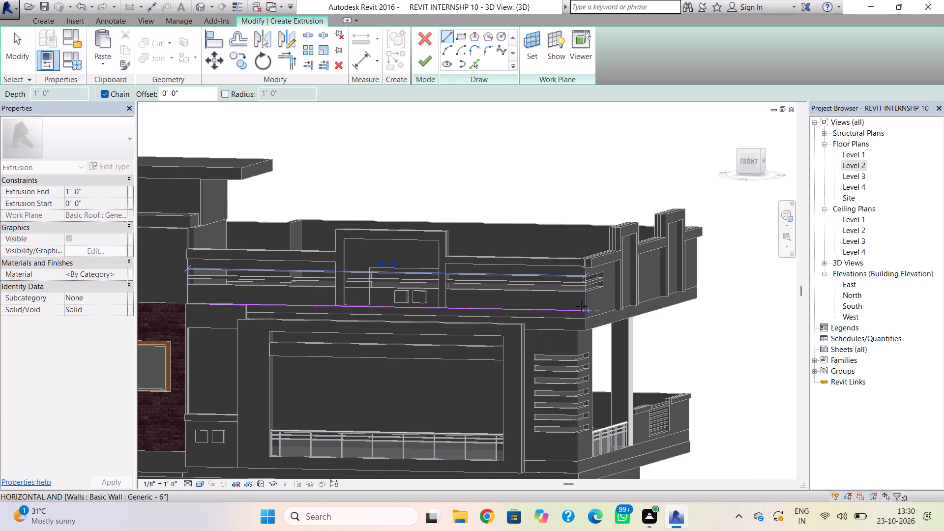
left_click(585, 312)
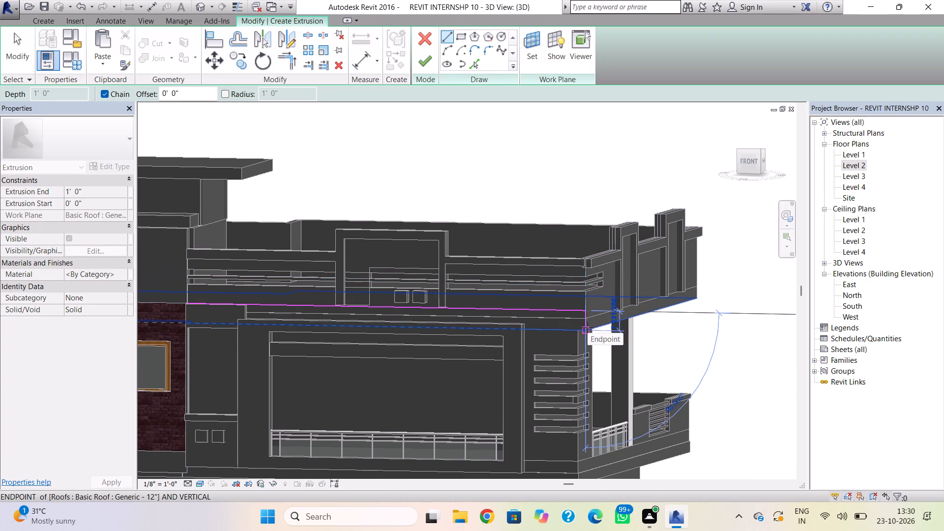
left_click(584, 323)
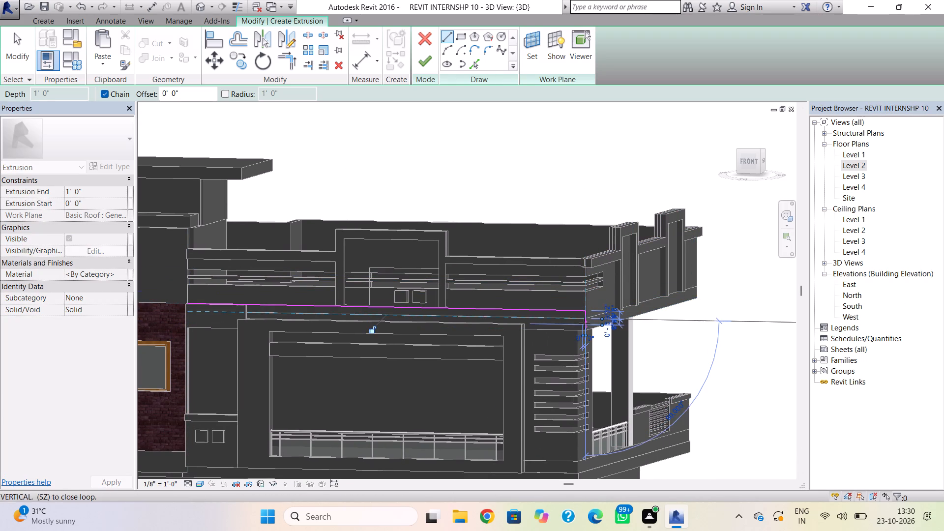
scroll(185, 314, "up", 8)
left_click(186, 307)
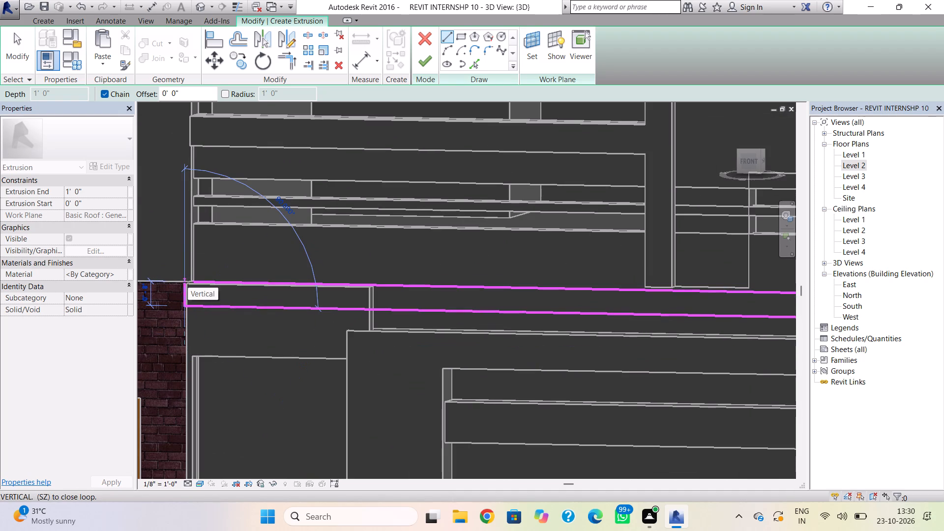
left_click(188, 282)
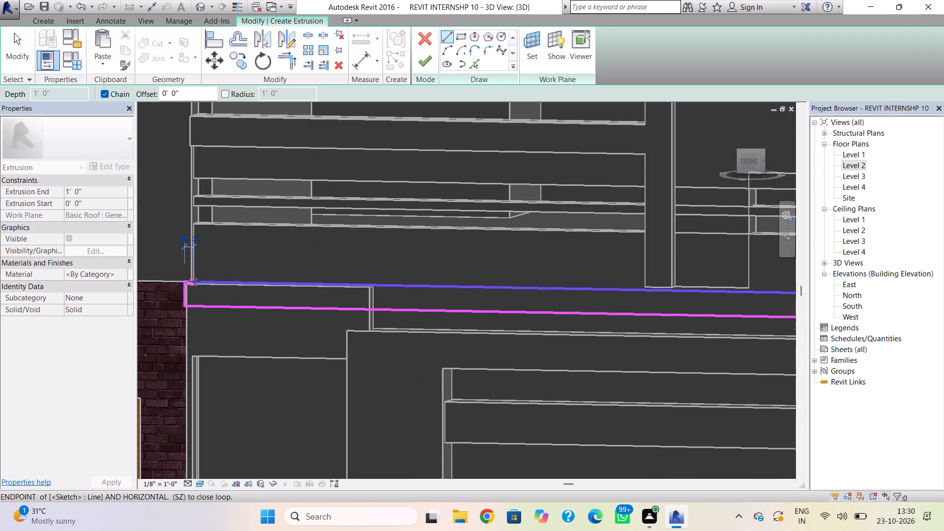
left_click(195, 281)
Add a second closed strip directly below the first in the sketch, spanning from the brick wall to the front corner.
scroll(230, 383, "down", 2)
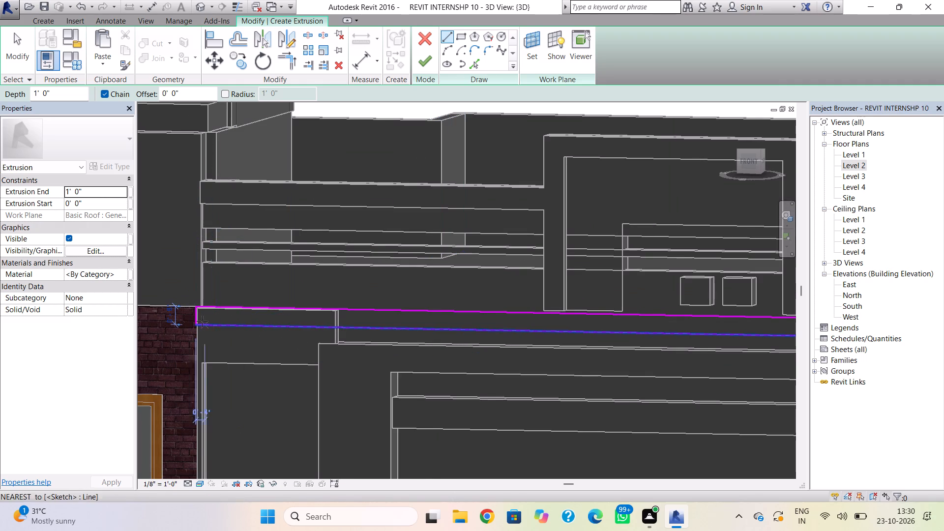
left_click(199, 322)
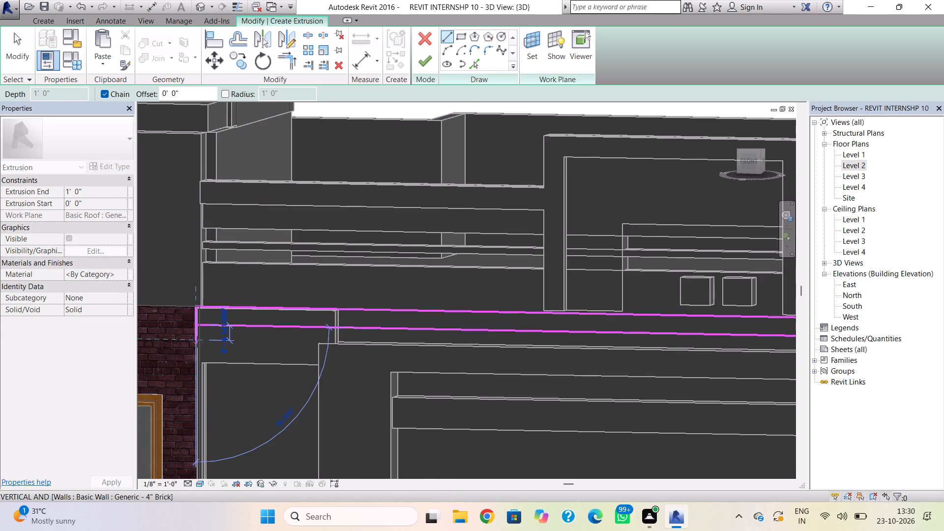
left_click(197, 339)
scroll(531, 349, "down", 2)
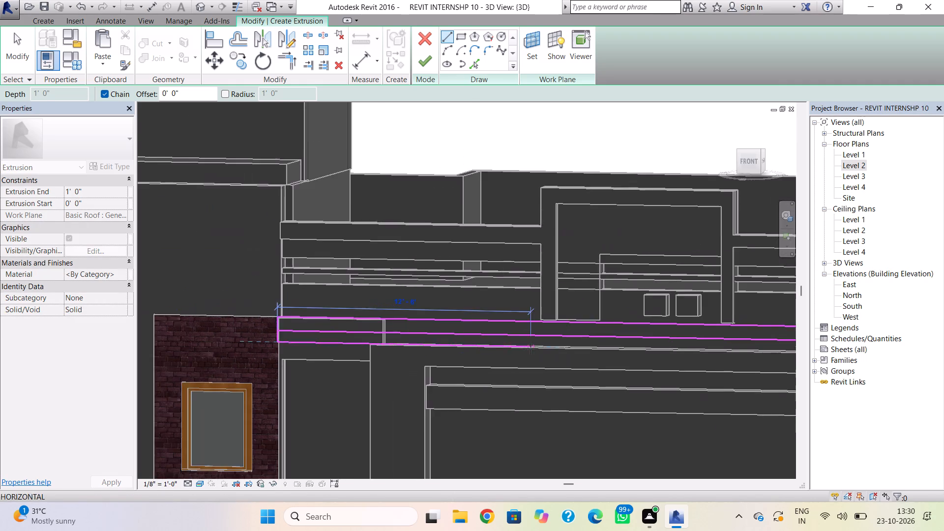
middle_click_drag(531, 349, 285, 344)
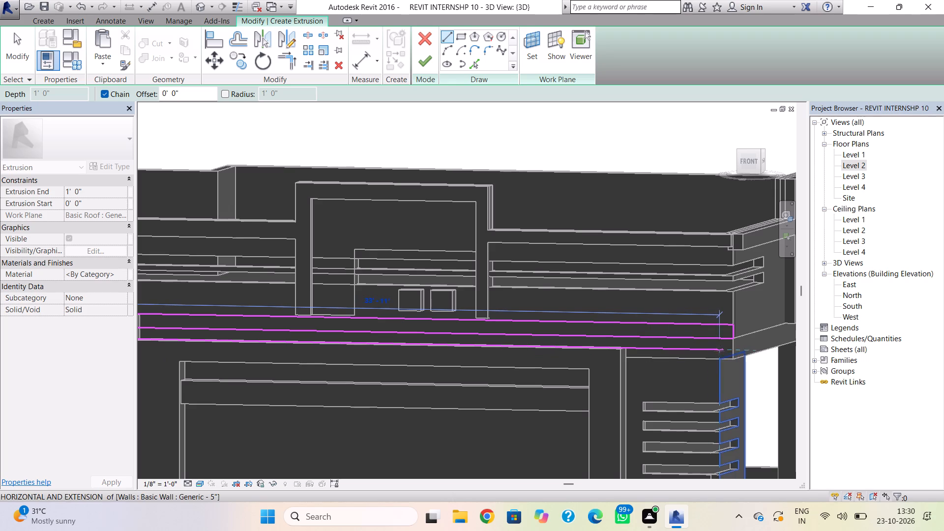
scroll(734, 350, "up", 1)
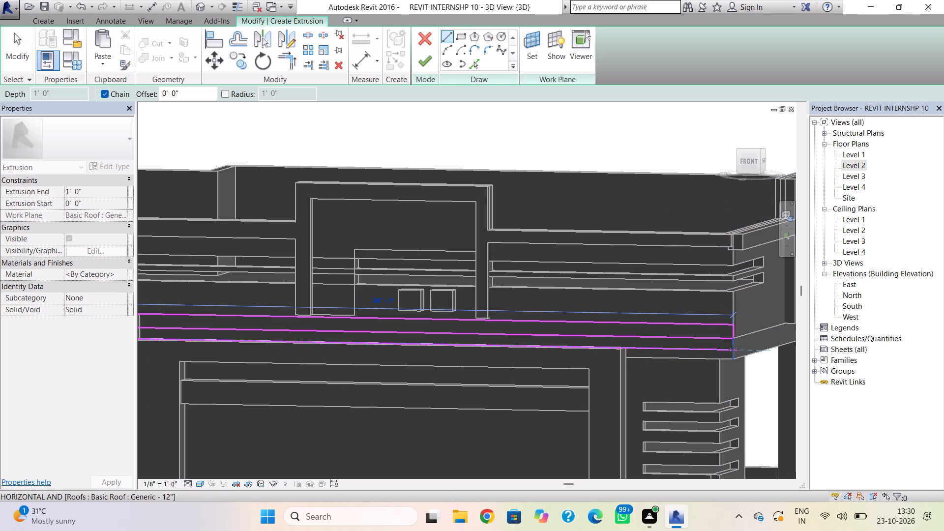
scroll(734, 350, "up", 7)
left_click(734, 350)
left_click(727, 318)
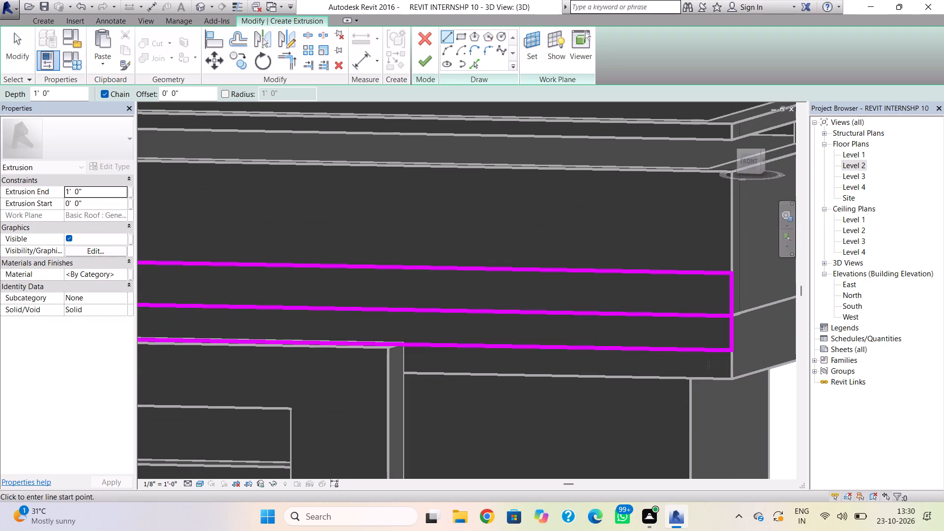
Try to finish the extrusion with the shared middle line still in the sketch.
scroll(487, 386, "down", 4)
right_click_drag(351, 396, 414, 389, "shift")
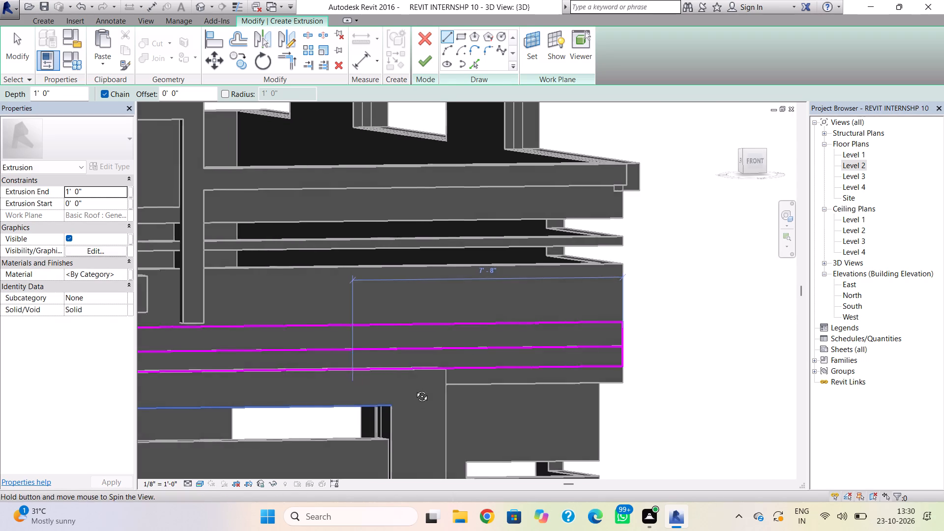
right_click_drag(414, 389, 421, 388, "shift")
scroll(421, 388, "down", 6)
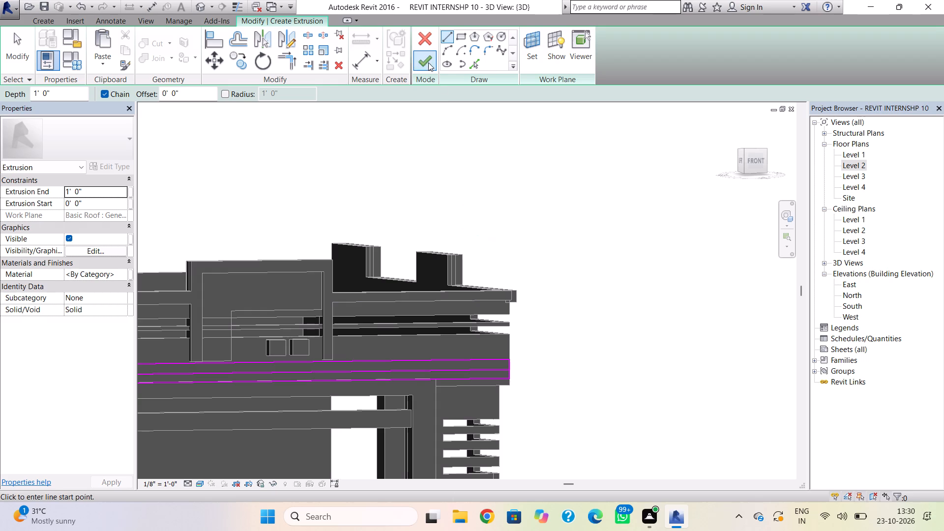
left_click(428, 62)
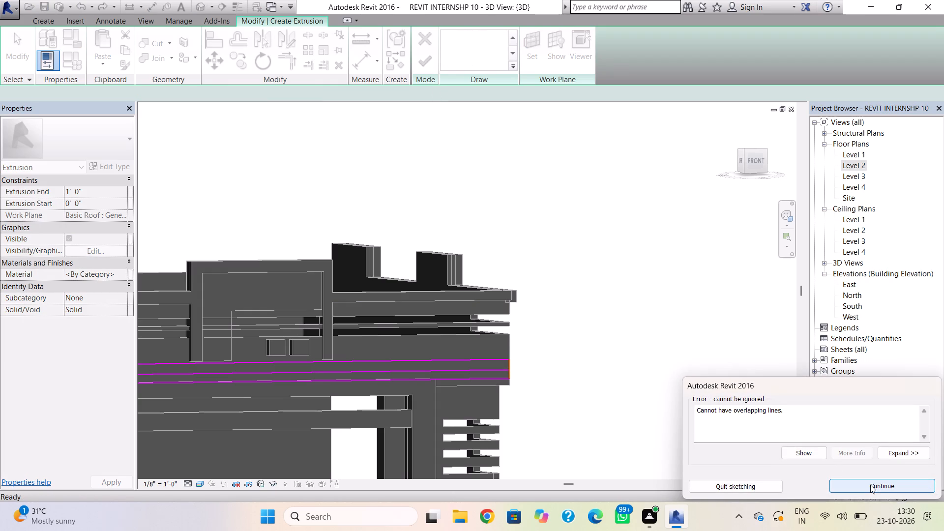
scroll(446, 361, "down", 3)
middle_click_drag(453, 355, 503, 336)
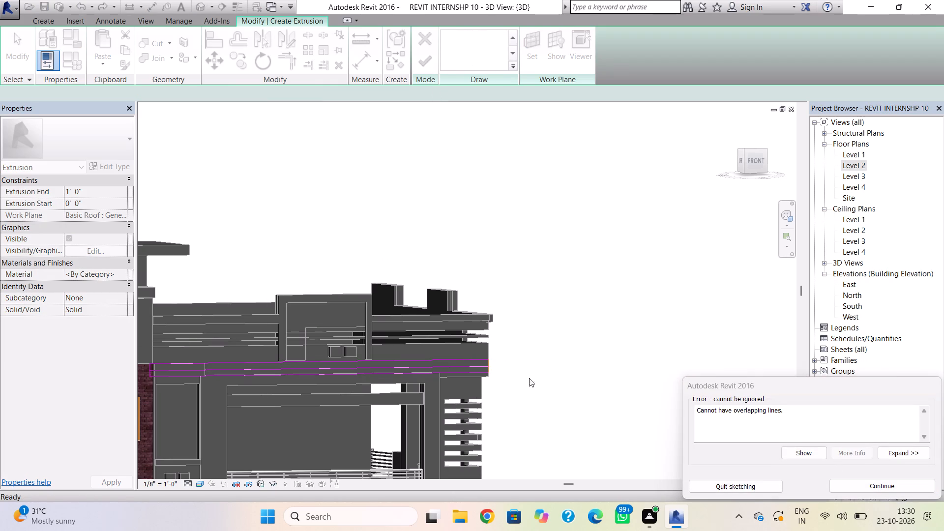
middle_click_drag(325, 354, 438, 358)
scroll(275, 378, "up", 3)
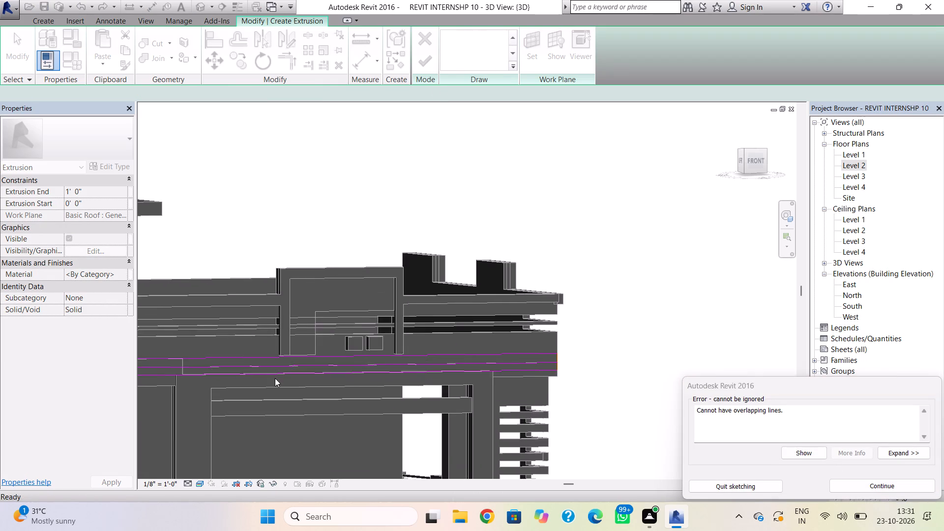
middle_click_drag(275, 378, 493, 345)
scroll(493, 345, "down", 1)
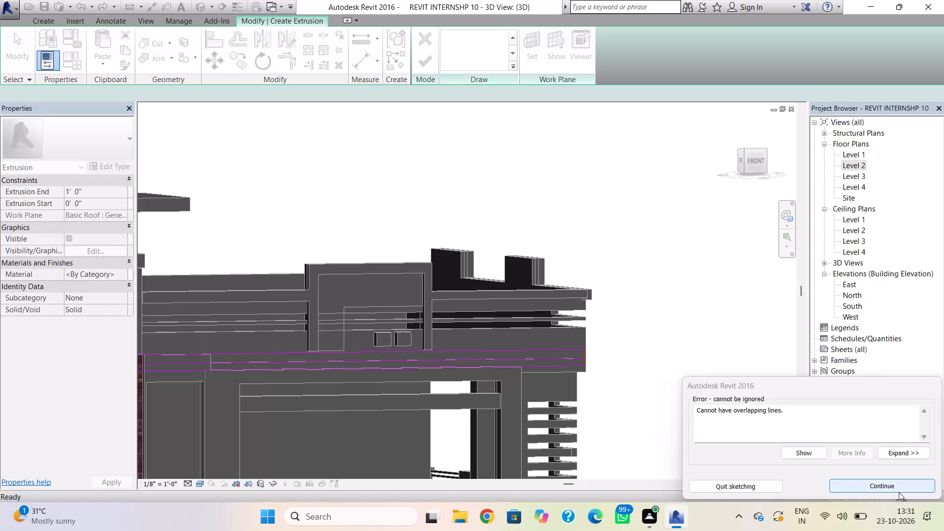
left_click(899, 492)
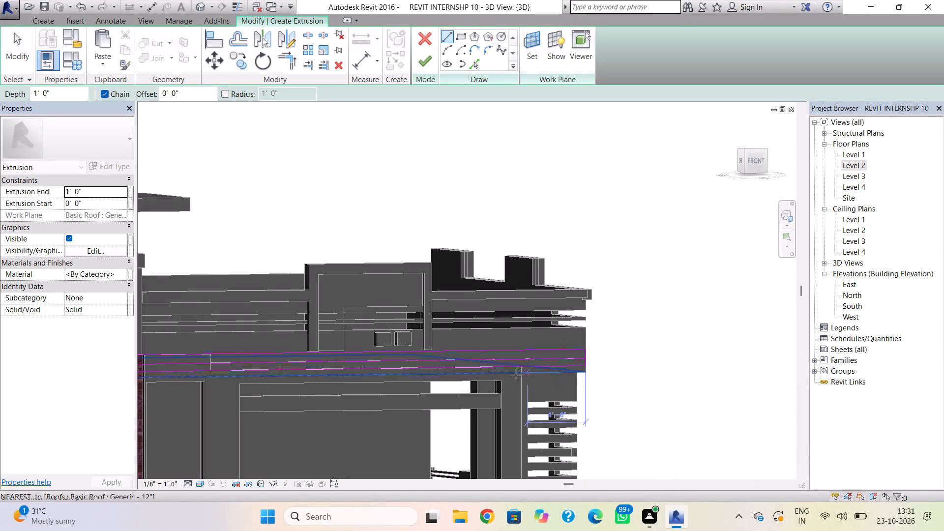
Delete the sketch's middle horizontal line and finish the 1' 0" deep band extrusion.
middle_click_drag(425, 368, 584, 374)
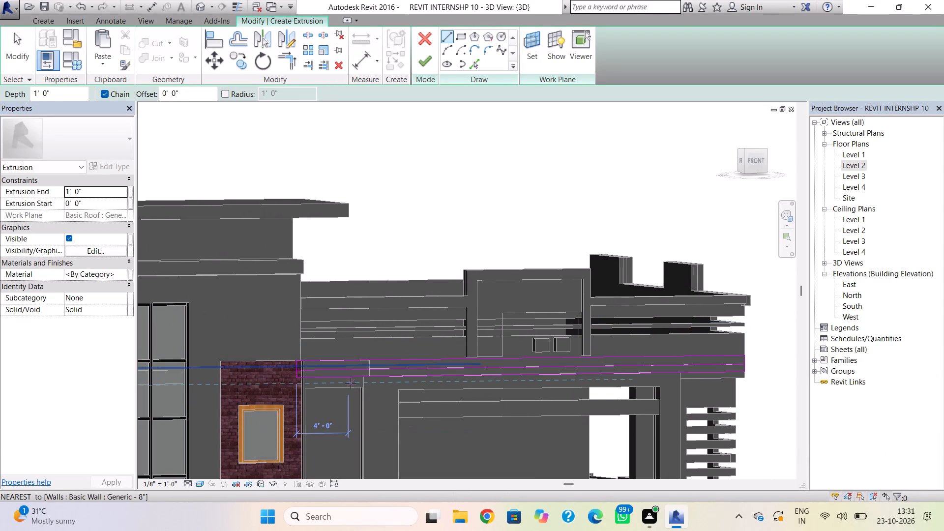
key("Escape")
left_click(360, 370)
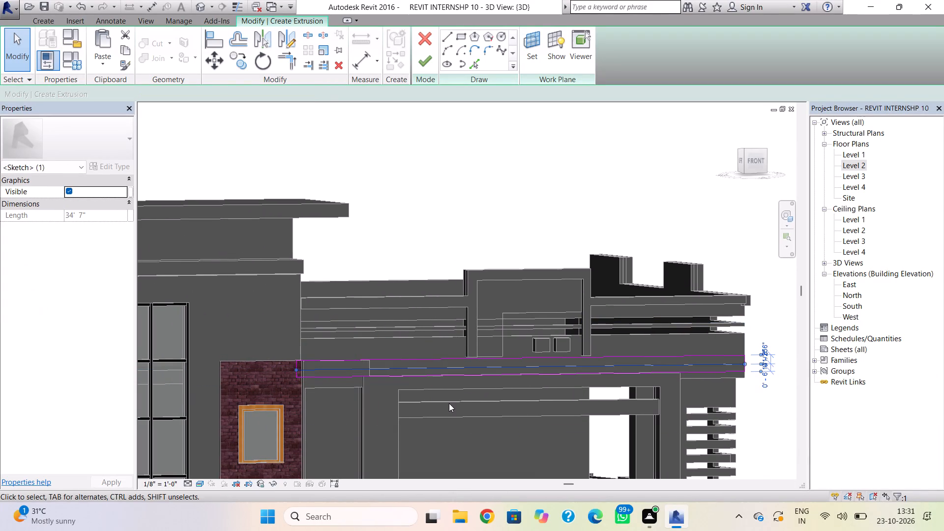
key("Delete")
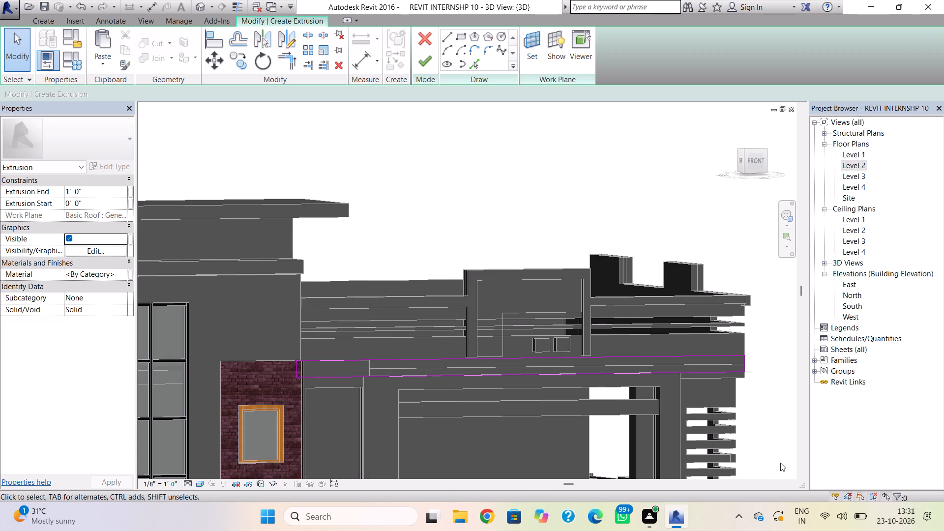
left_click(426, 62)
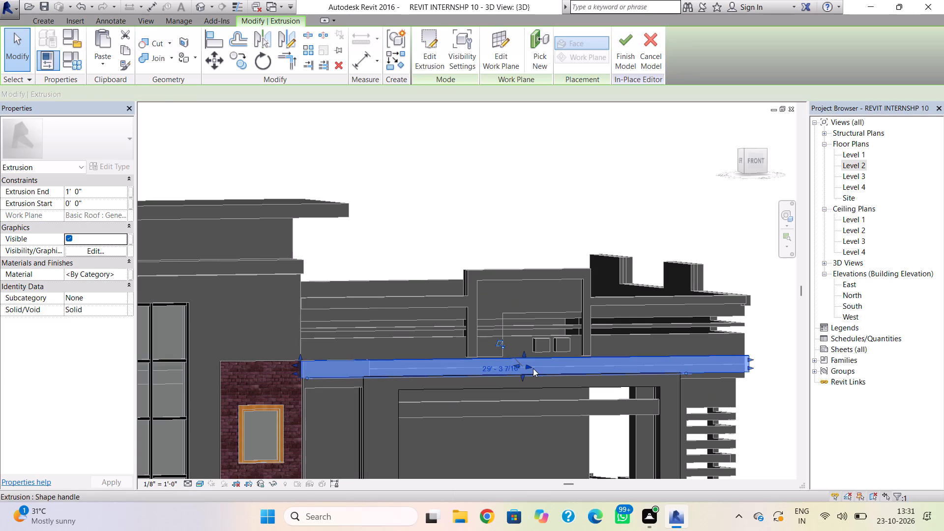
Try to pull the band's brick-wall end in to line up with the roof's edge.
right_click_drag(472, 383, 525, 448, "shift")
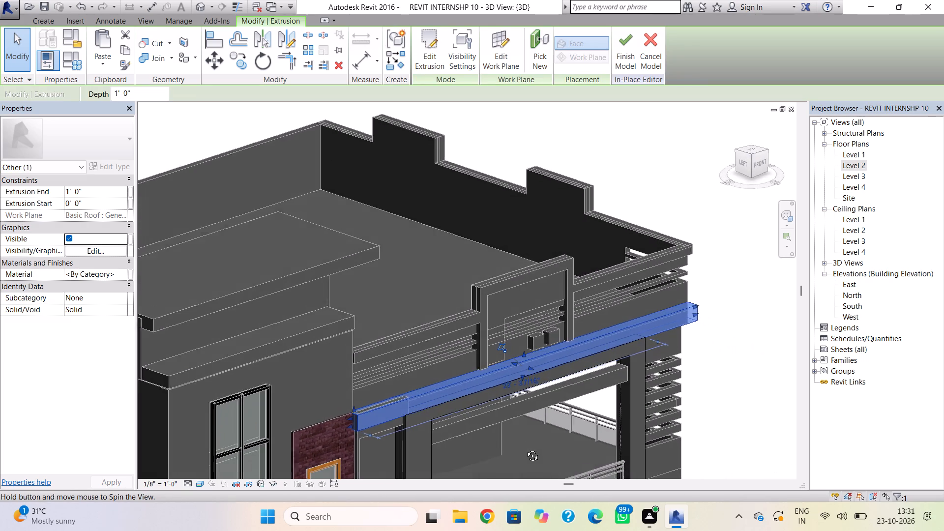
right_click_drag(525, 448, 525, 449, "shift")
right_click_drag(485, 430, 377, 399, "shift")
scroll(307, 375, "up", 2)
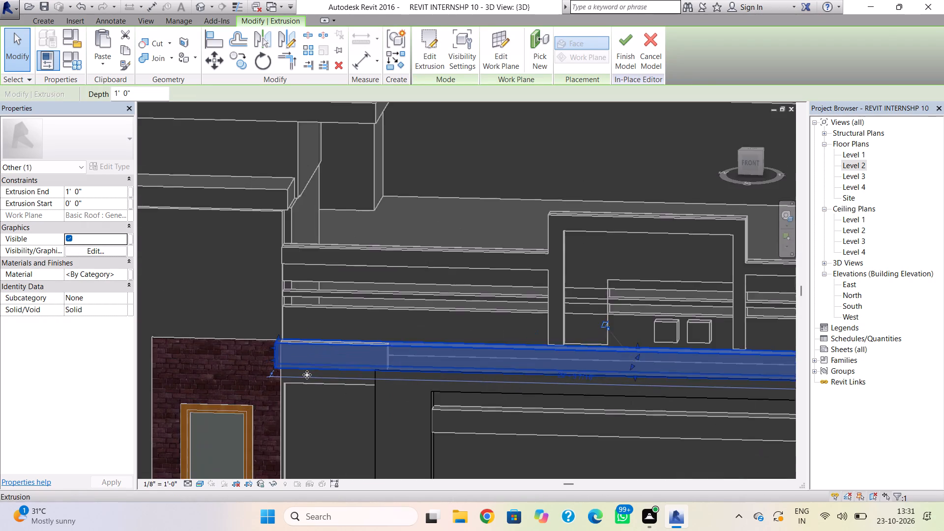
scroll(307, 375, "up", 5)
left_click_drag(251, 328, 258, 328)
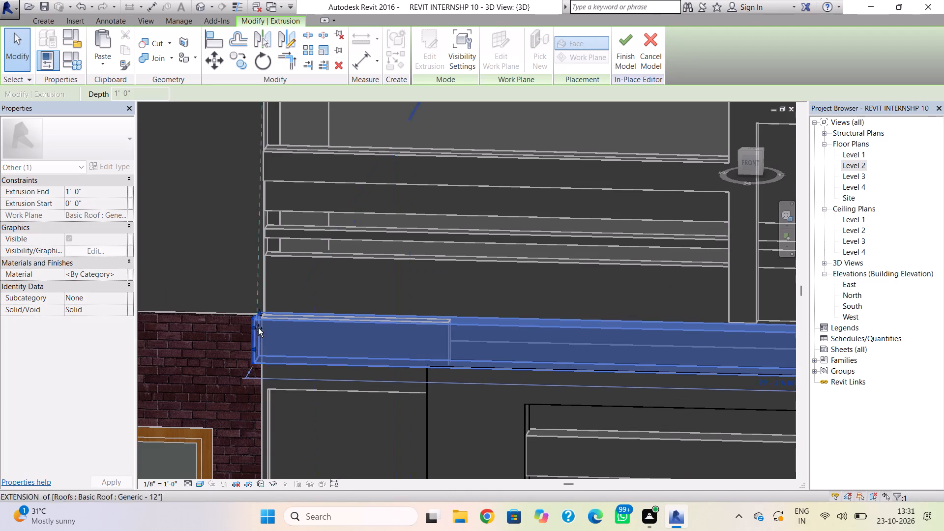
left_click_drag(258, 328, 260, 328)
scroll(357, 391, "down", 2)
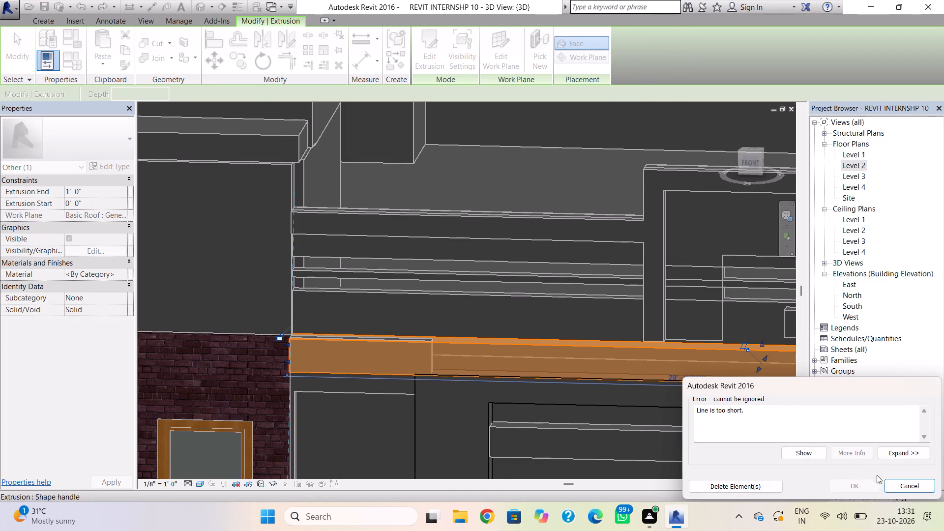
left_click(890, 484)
Extend the band's rear face into the building, setting the extrusion start to -0' 3".
scroll(663, 442, "down", 1)
middle_click_drag(657, 440, 387, 352)
scroll(387, 352, "down", 1)
scroll(421, 335, "up", 1)
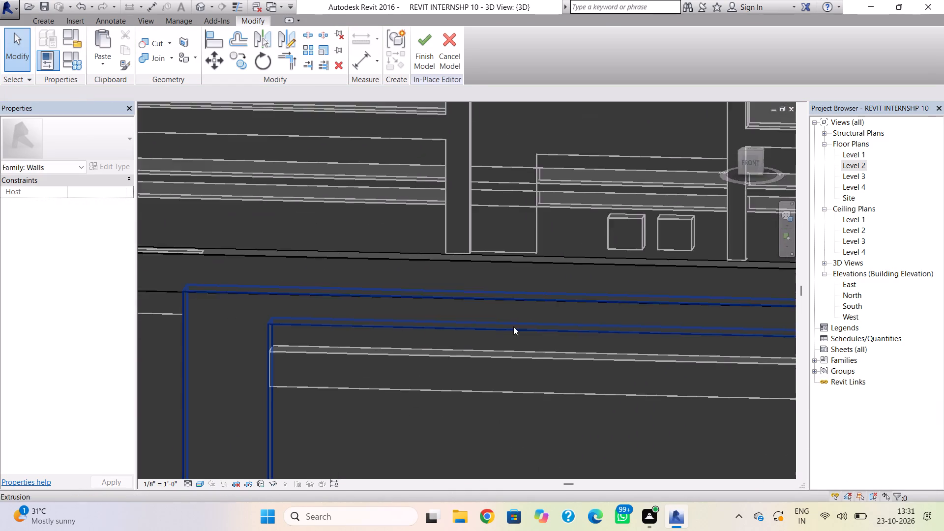
scroll(533, 322, "down", 4)
left_click(526, 292)
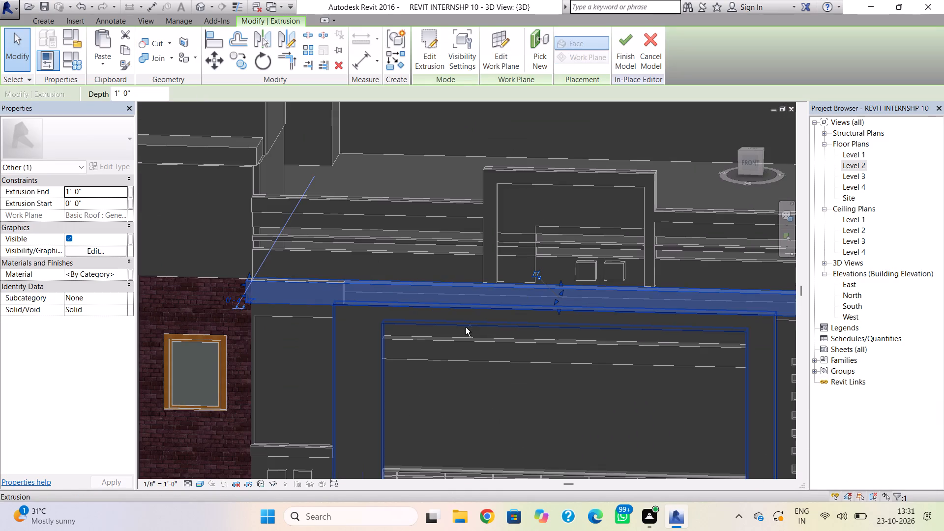
right_click_drag(466, 327, 633, 368, "shift")
scroll(567, 308, "up", 7)
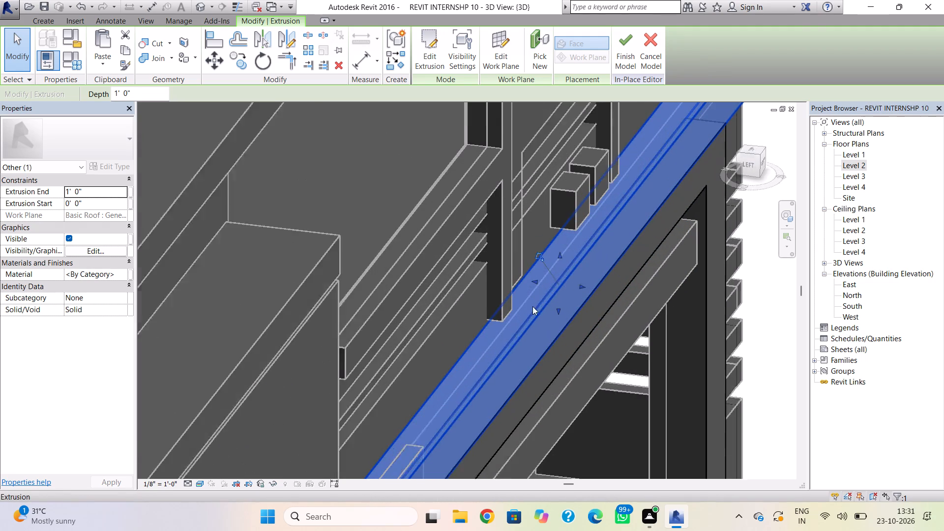
left_click_drag(535, 277, 525, 279)
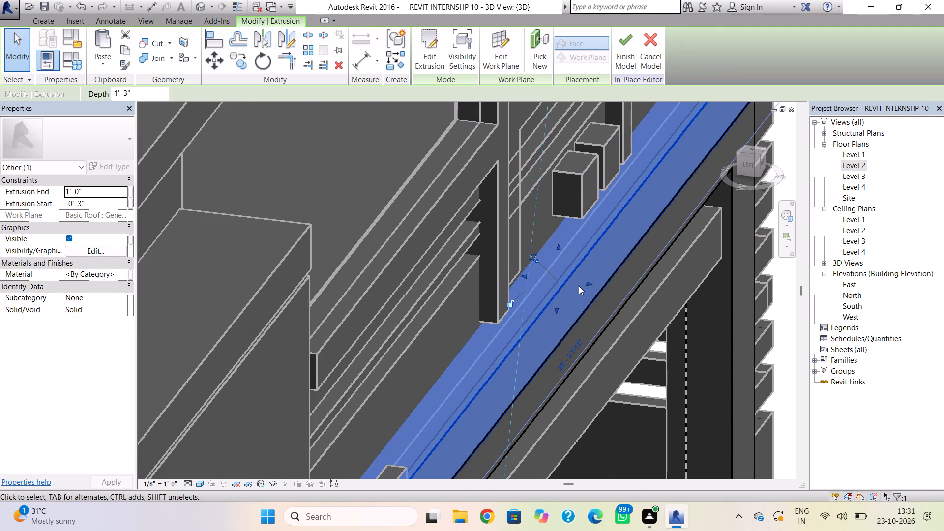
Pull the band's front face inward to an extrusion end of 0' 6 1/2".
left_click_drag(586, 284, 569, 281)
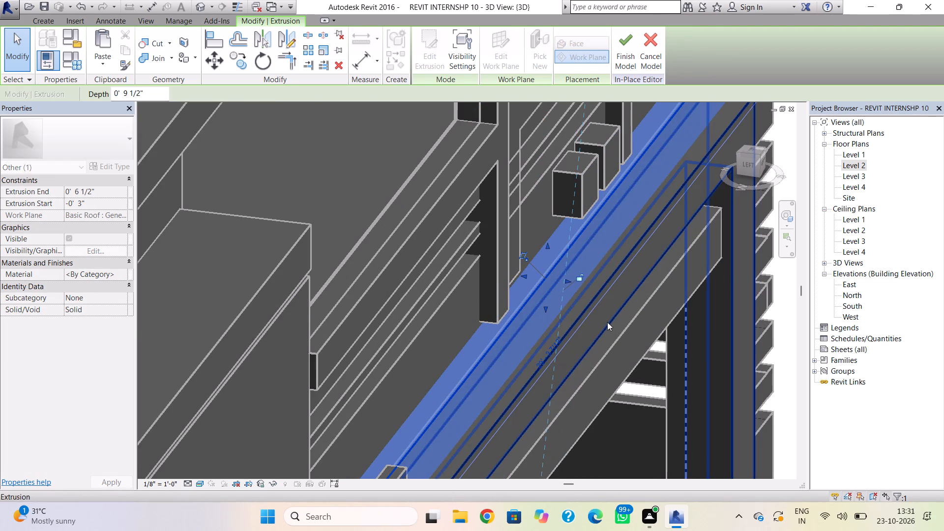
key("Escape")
Move the band's front face outward to an extrusion end of 1' 0", giving a depth of 1' 3".
right_click_drag(591, 349, 536, 318, "shift")
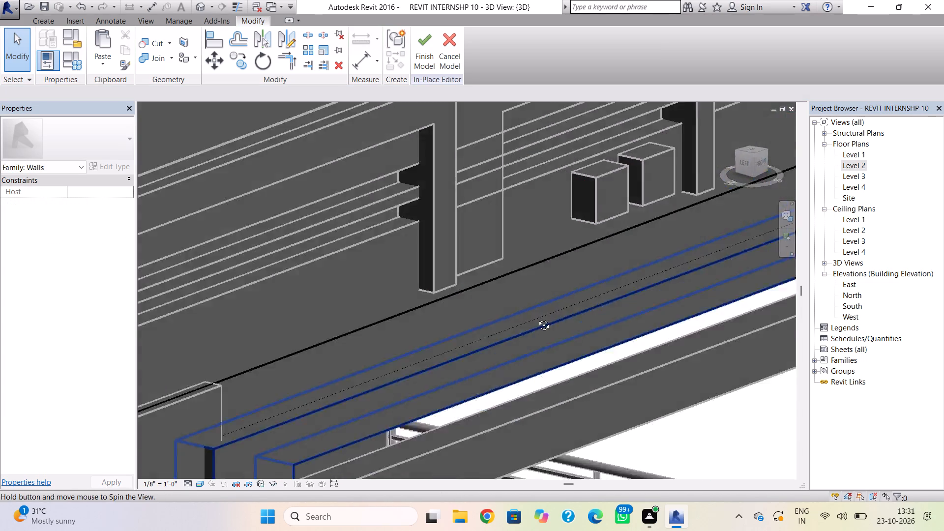
right_click_drag(536, 318, 498, 267, "shift")
left_click(511, 253)
scroll(557, 308, "down", 4)
middle_click(557, 310)
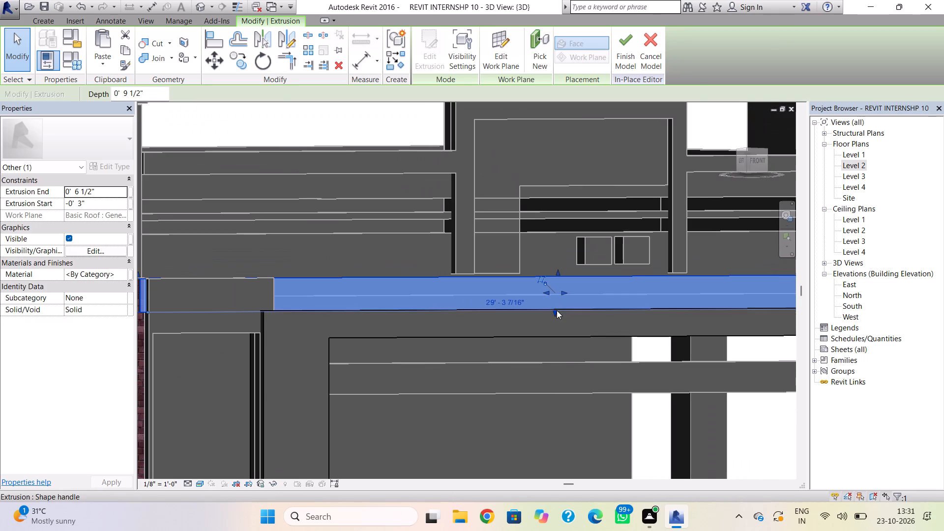
right_click_drag(518, 322, 566, 370, "shift")
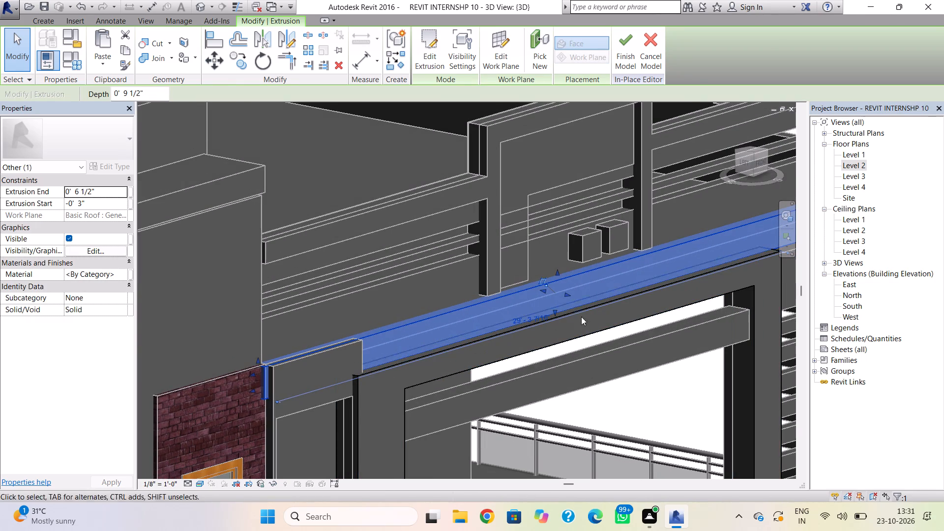
left_click_drag(569, 294, 574, 302)
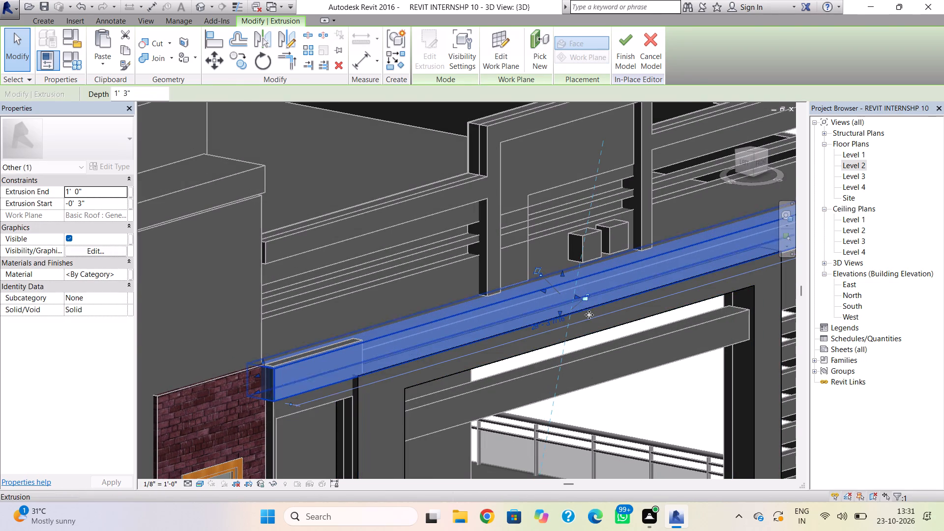
left_click(595, 338)
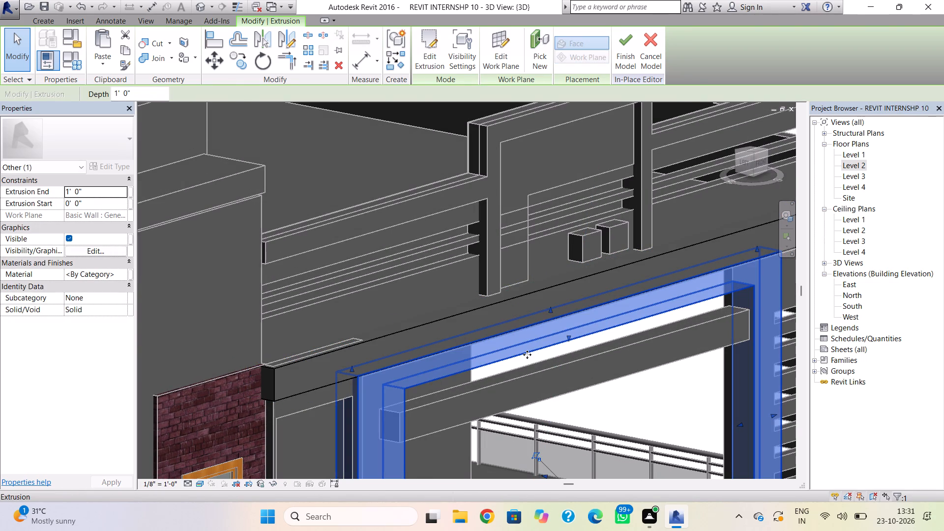
key("Escape")
Lower the inner top edge of the large front frame slightly to thicken its top member.
right_click_drag(562, 348, 390, 330, "shift")
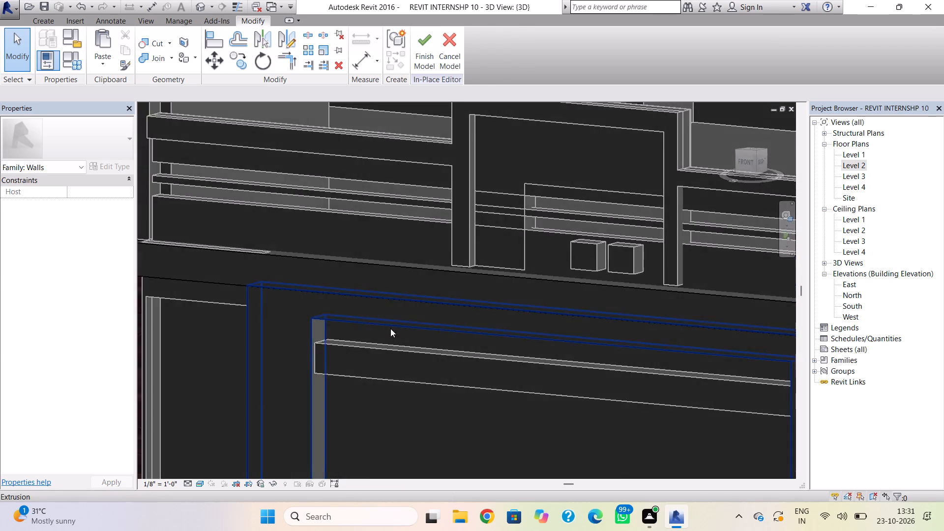
scroll(396, 331, "down", 5)
right_click_drag(695, 358, 636, 373, "shift")
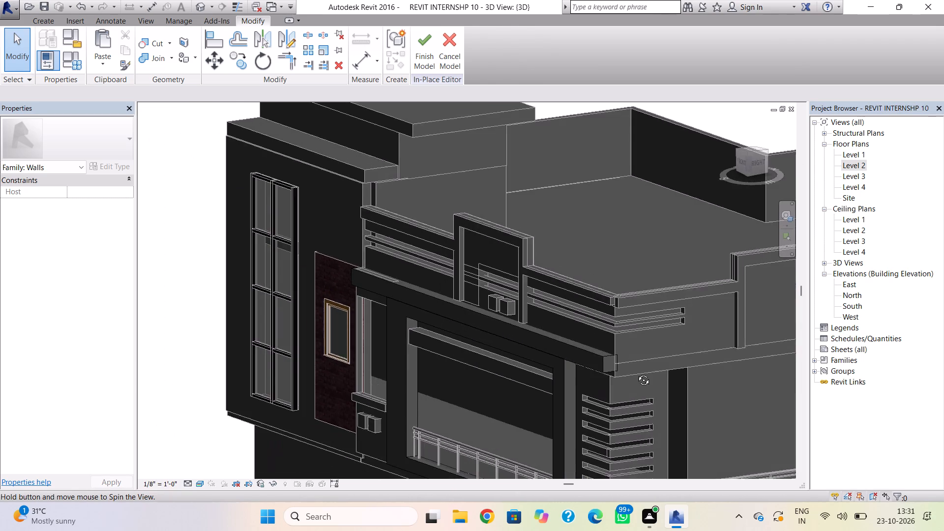
right_click_drag(636, 373, 725, 328, "shift")
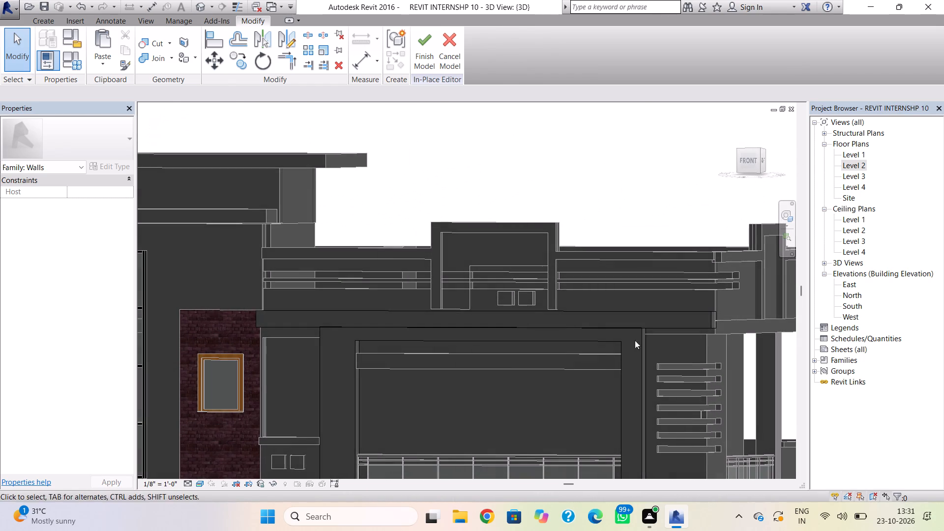
left_click(555, 342)
scroll(506, 349, "up", 4)
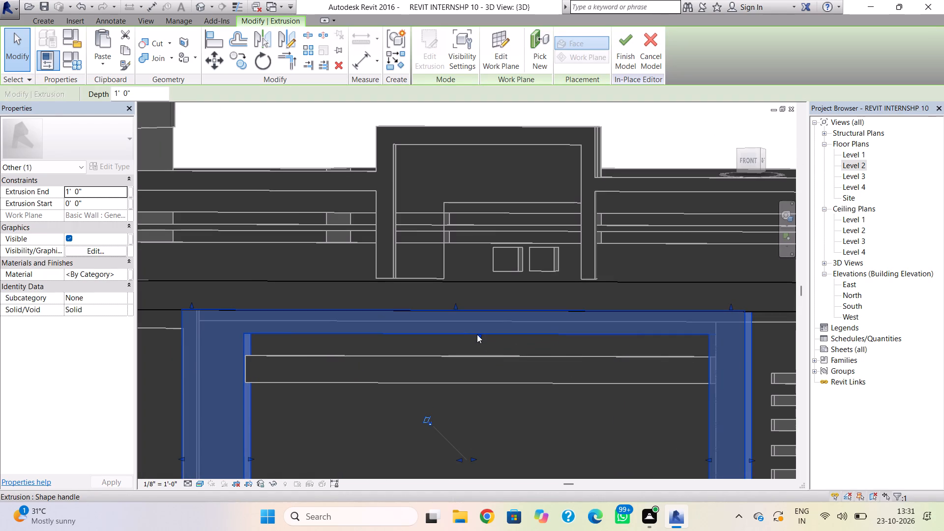
left_click_drag(477, 334, 478, 340)
left_click(487, 360)
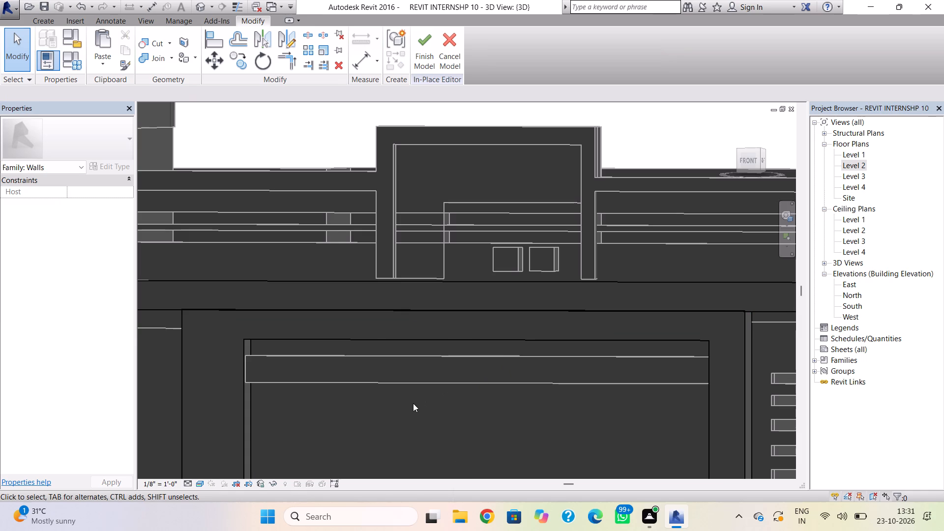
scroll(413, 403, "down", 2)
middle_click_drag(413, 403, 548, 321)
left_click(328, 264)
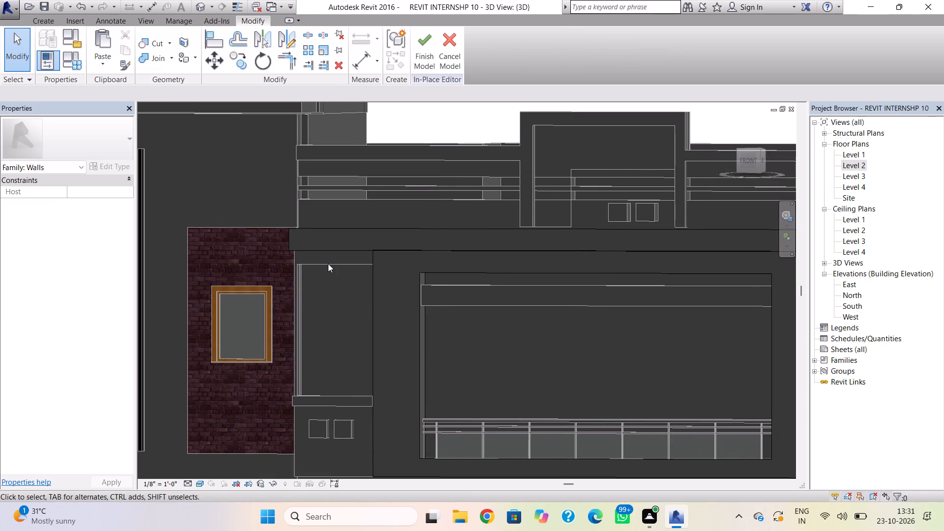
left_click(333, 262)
Set the work plane by picking the roof's edge face on the building's right side.
scroll(668, 300, "down", 3)
right_click_drag(668, 300, 548, 315, "shift")
scroll(606, 302, "down", 2)
middle_click_drag(606, 302, 579, 305)
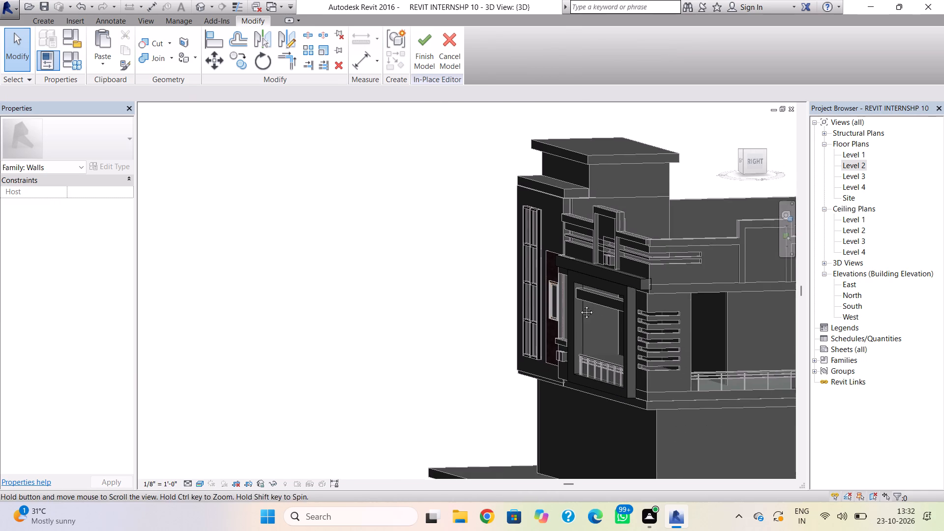
middle_click_drag(579, 305, 385, 284)
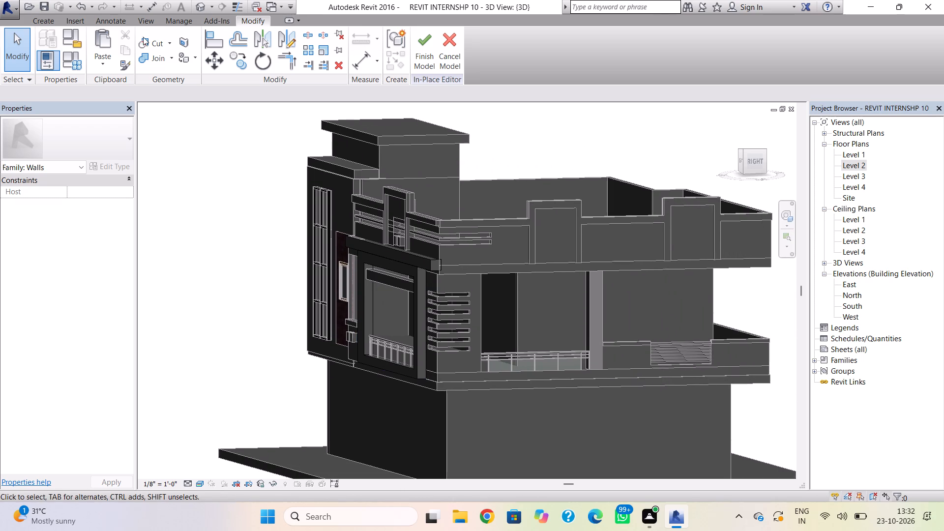
left_click(40, 20)
left_click(721, 38)
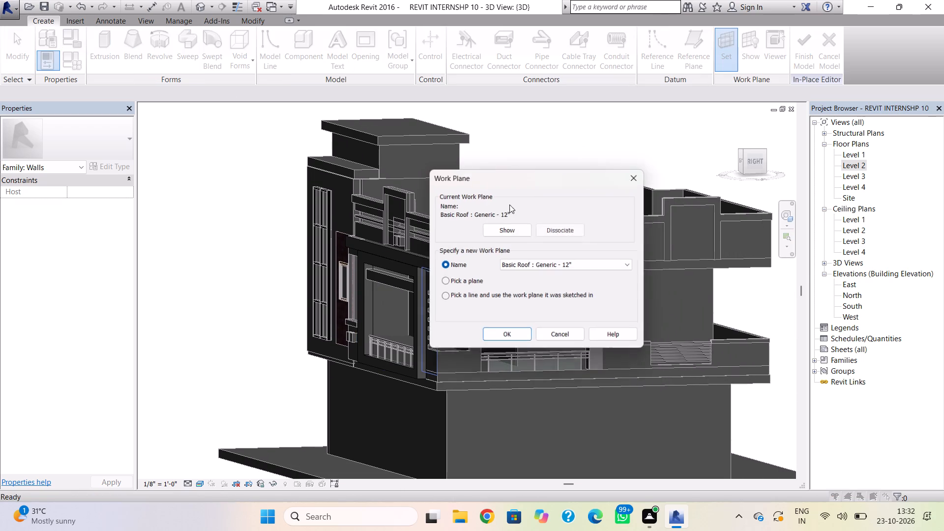
left_click(443, 282)
left_click(494, 335)
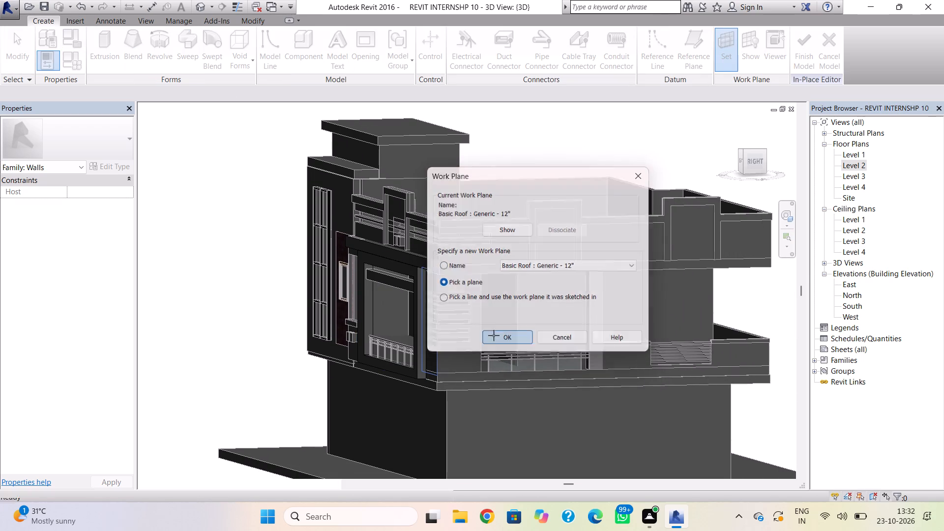
left_click(497, 267)
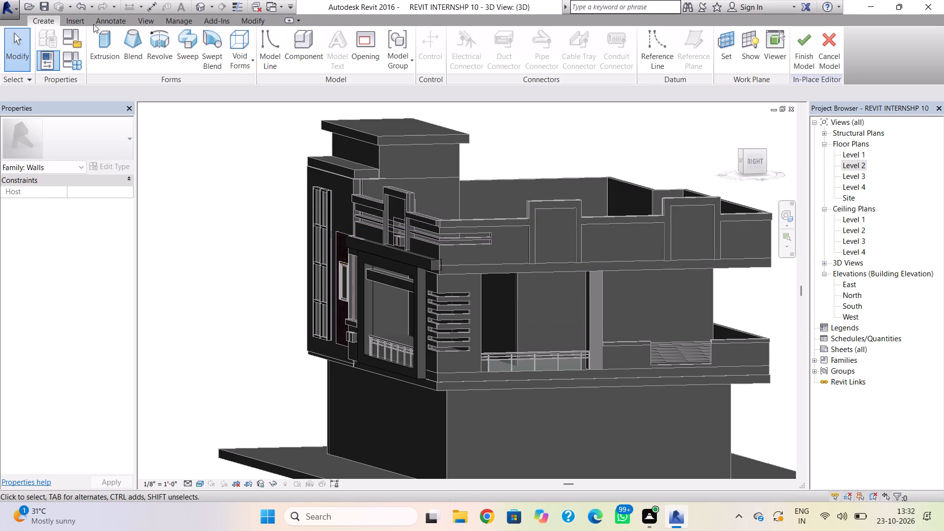
Start an extrusion and sketch its top horizontal line from the front band's upper rear corner to the side parapet's far end.
left_click(99, 37)
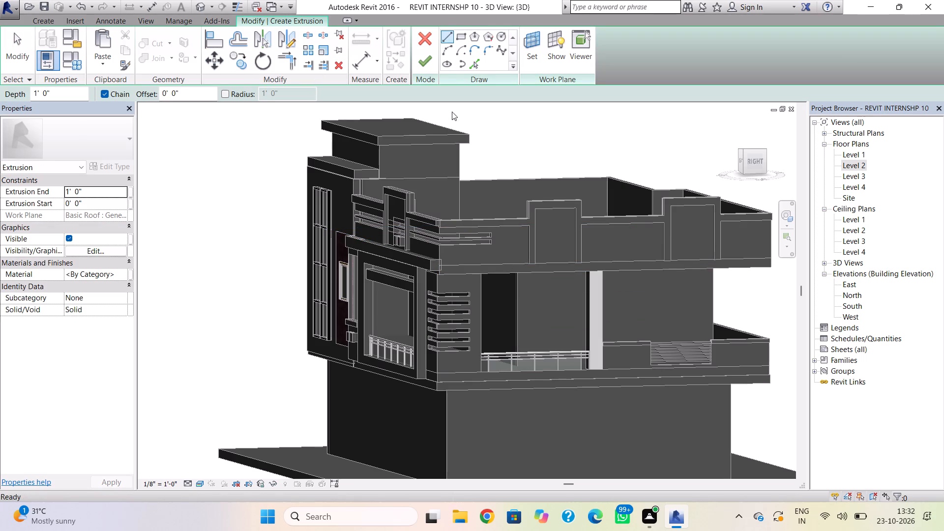
left_click(752, 161)
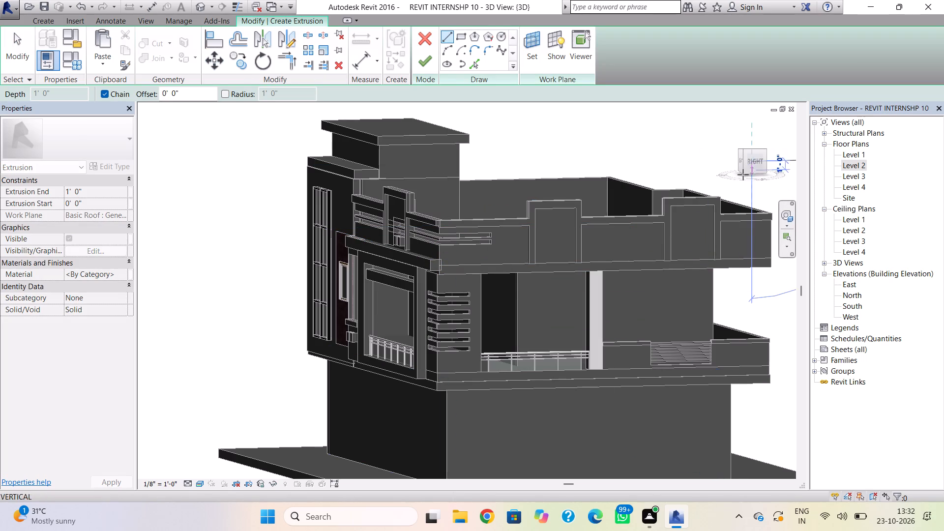
key("Escape")
right_click_drag(528, 272, 487, 266, "shift")
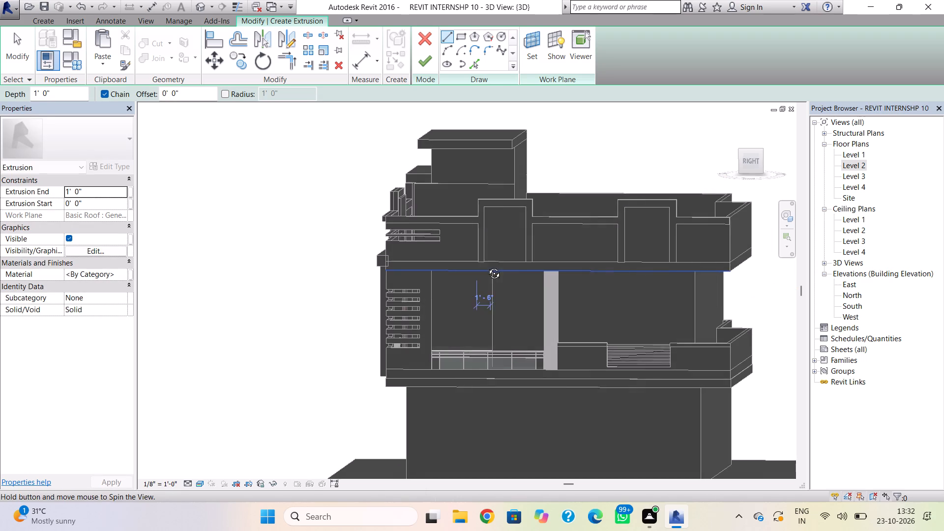
right_click_drag(487, 266, 487, 265, "shift")
scroll(558, 271, "up", 1)
right_click_drag(535, 293, 548, 280, "shift")
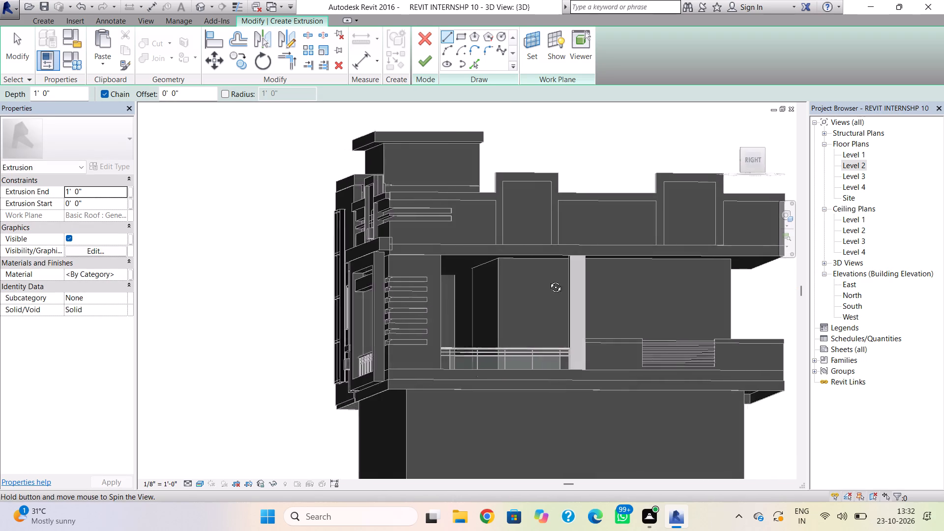
right_click_drag(548, 280, 547, 281, "shift")
scroll(547, 281, "up", 3)
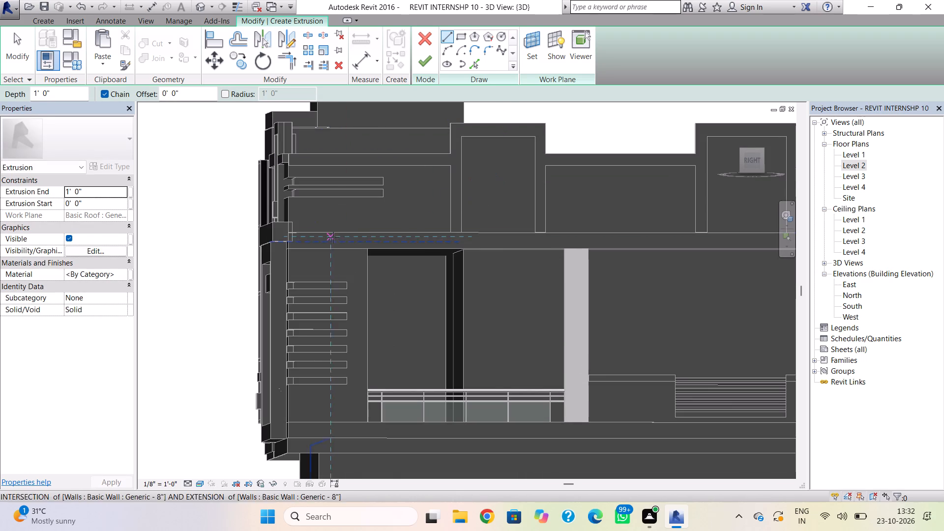
left_click(292, 222)
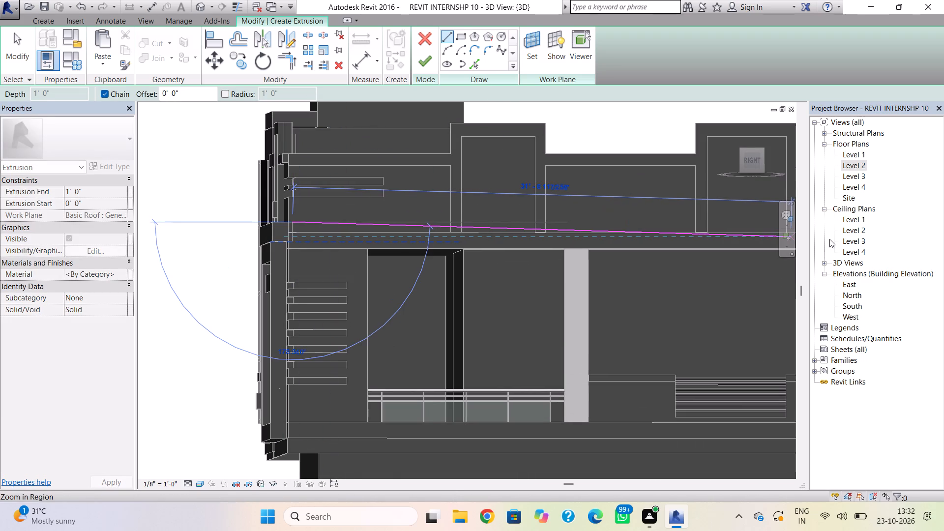
scroll(828, 239, "down", 1)
scroll(738, 234, "down", 2)
middle_click_drag(738, 234, 471, 247)
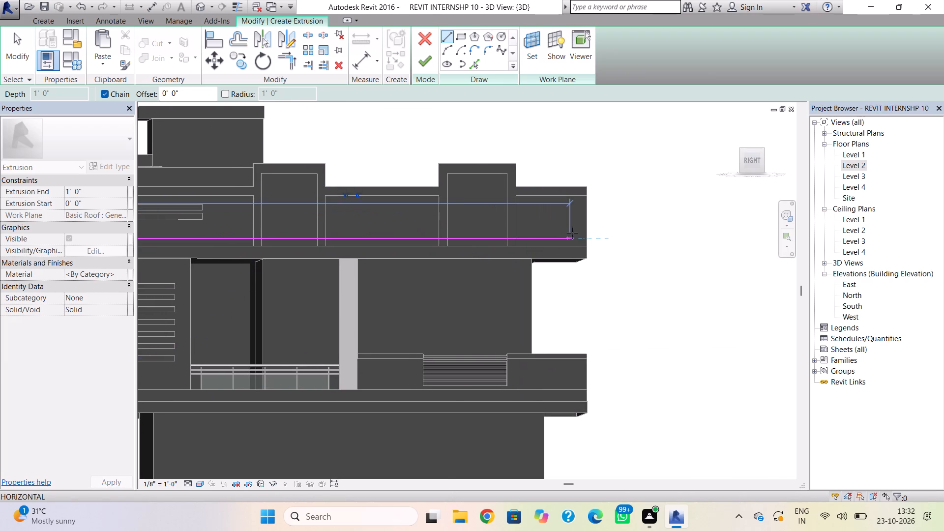
scroll(588, 240, "up", 4)
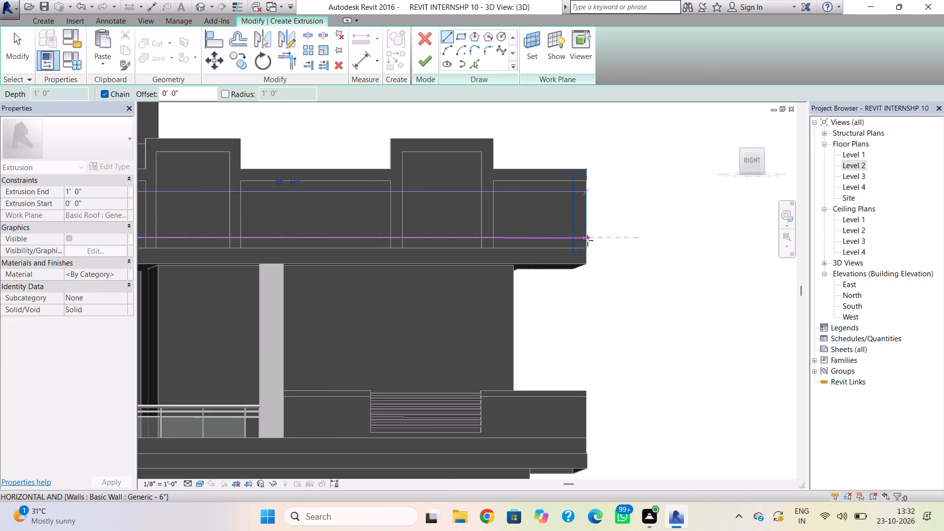
scroll(588, 240, "up", 8)
left_click(583, 230)
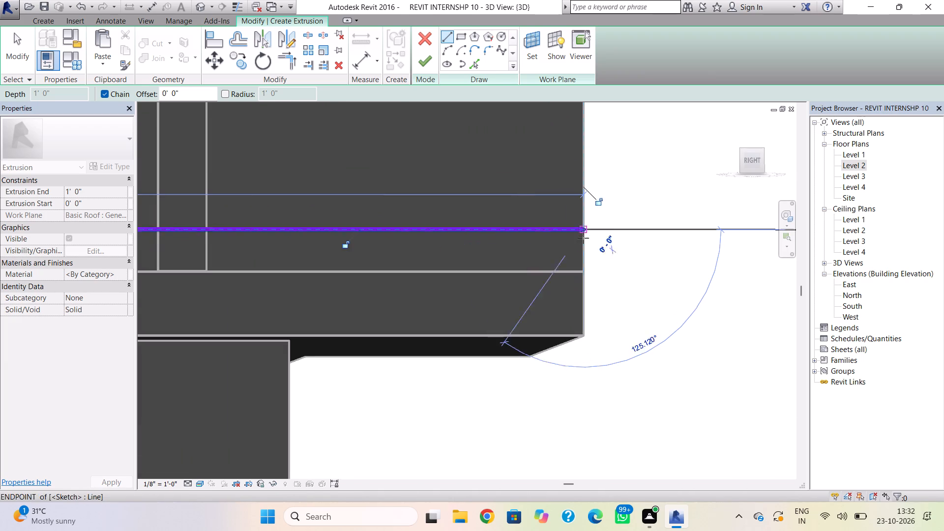
Close the side band's profile as a long rectangle about 1' 2 1/2" high, matching the underside of the front band.
scroll(583, 303, "down", 6)
middle_click_drag(585, 300, 607, 295)
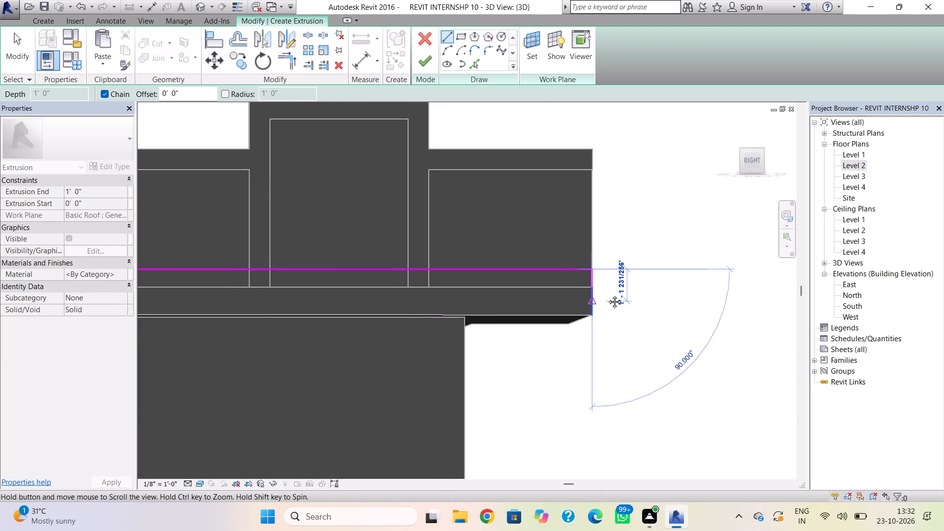
middle_click_drag(607, 295, 810, 291)
scroll(720, 307, "down", 6)
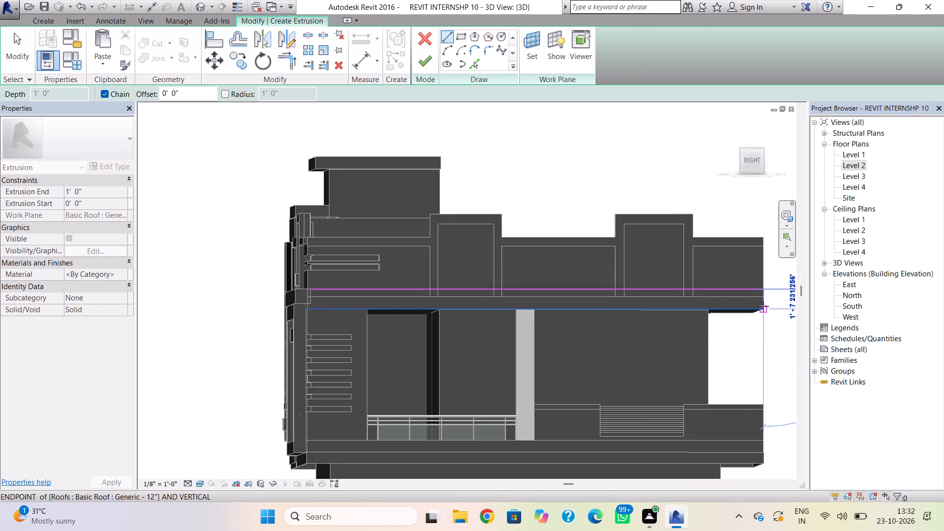
key("Escape")
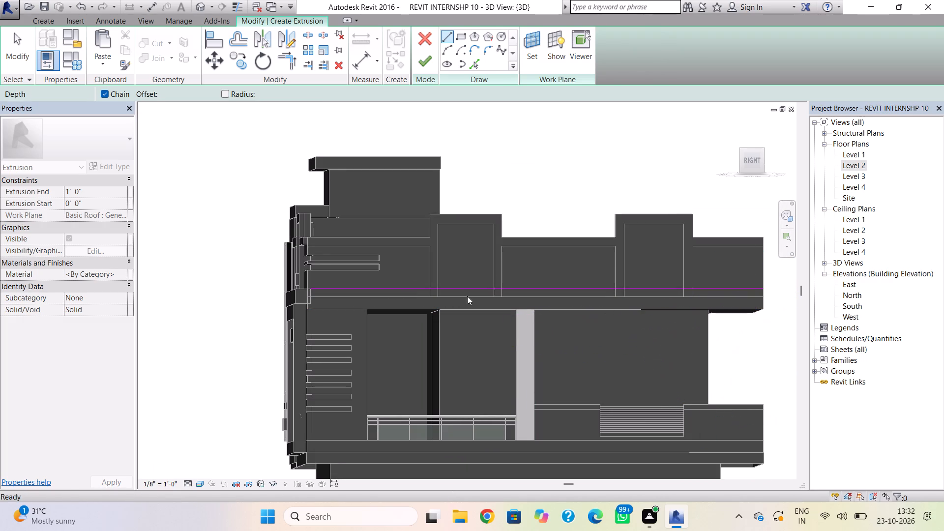
scroll(308, 299, "up", 7)
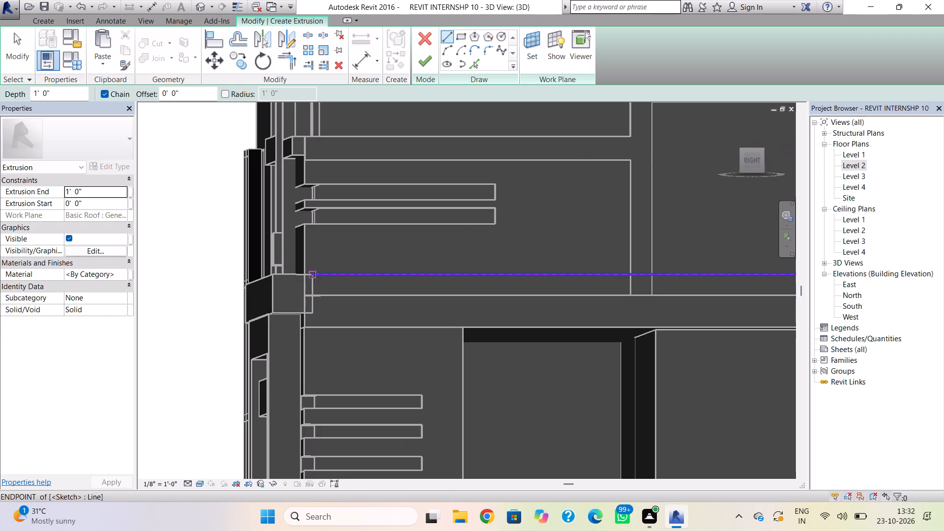
left_click(314, 277)
left_click(315, 311)
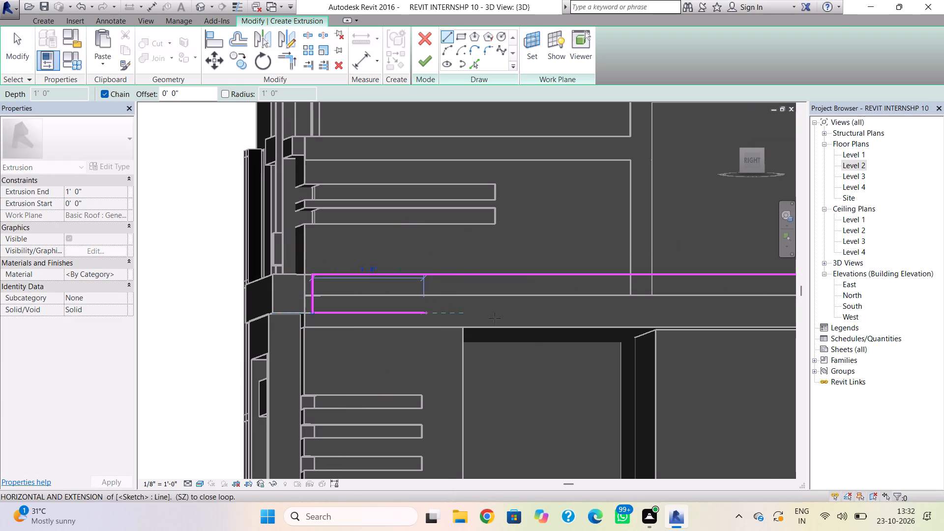
scroll(531, 318, "down", 2)
middle_click_drag(532, 319, 246, 320)
scroll(564, 317, "down", 3)
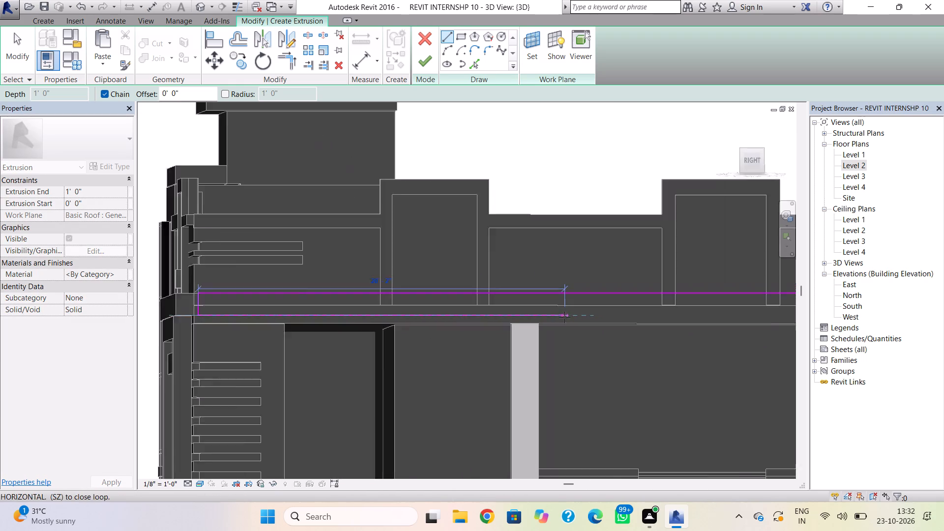
middle_click_drag(559, 323, 347, 341)
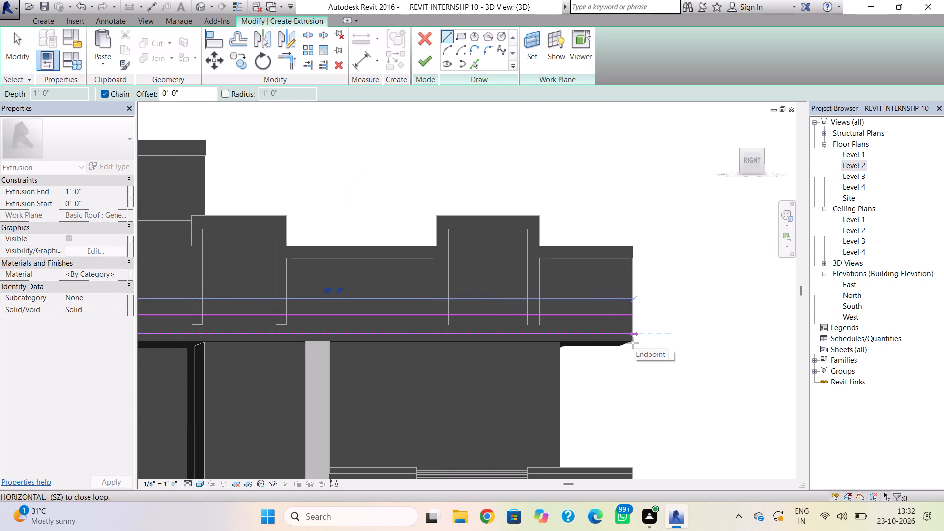
left_click(633, 343)
left_click(631, 317)
key("Escape")
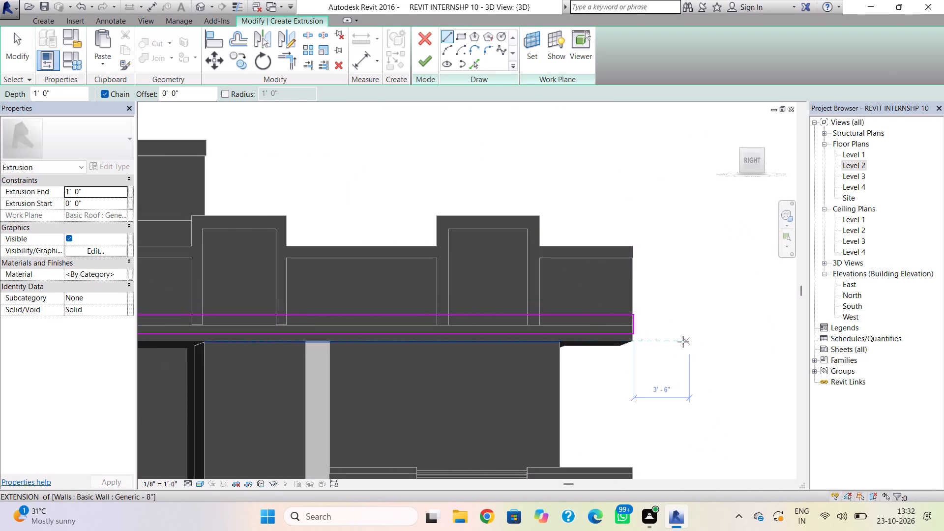
Nudge the profile's far vertical line inward to line up with the parapet's corner.
scroll(667, 335, "up", 7)
key("Escape")
scroll(645, 321, "up", 2)
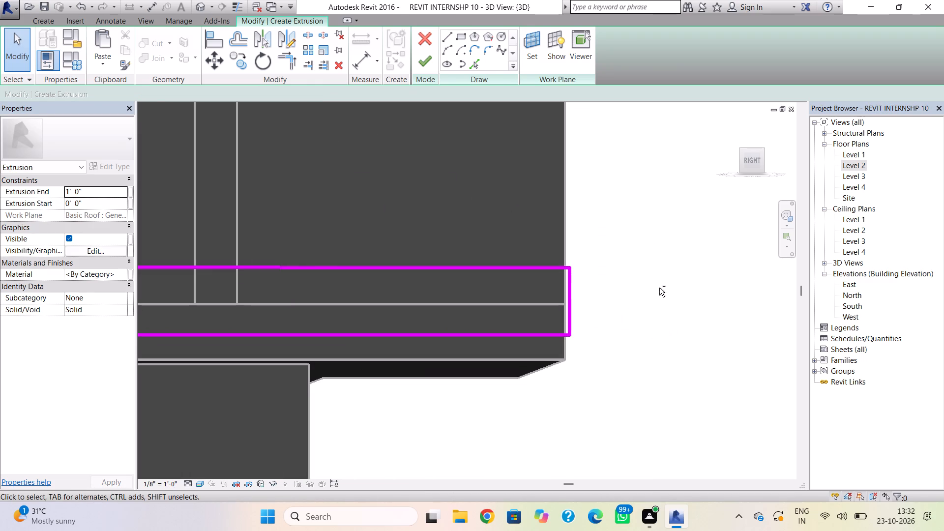
right_click_drag(659, 288, 652, 300, "shift")
key("Escape")
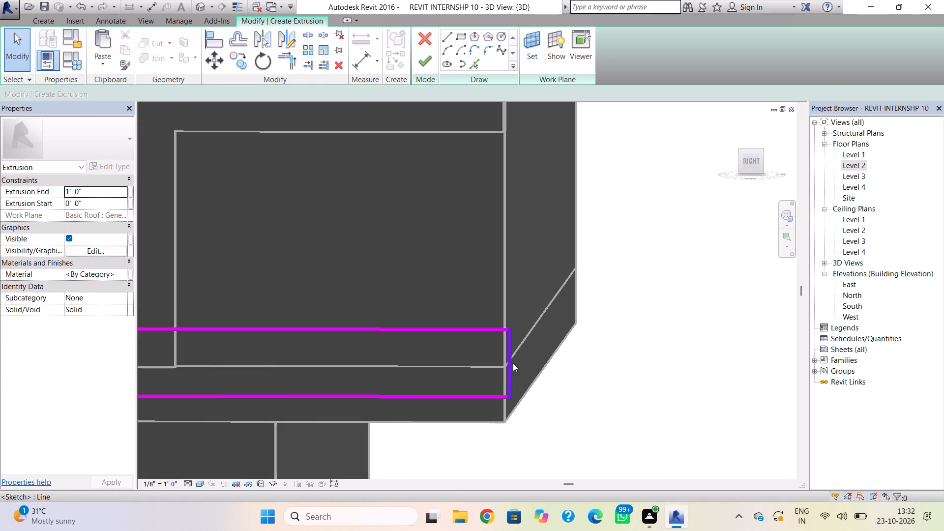
left_click(506, 366)
key("Left")
key("Left")
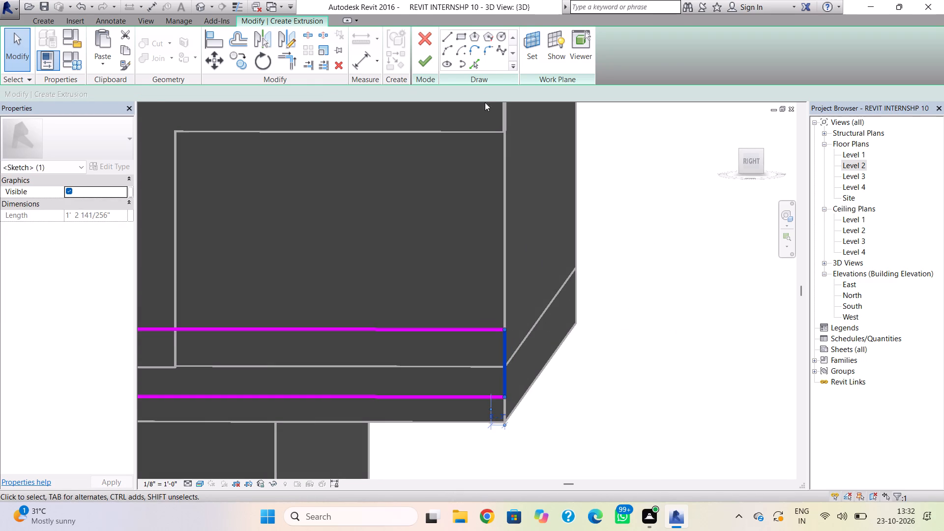
Finish the sketch to create the side roof-edge band as a 1' 0" deep extrusion.
left_click(413, 56)
left_click(427, 64)
key("Escape")
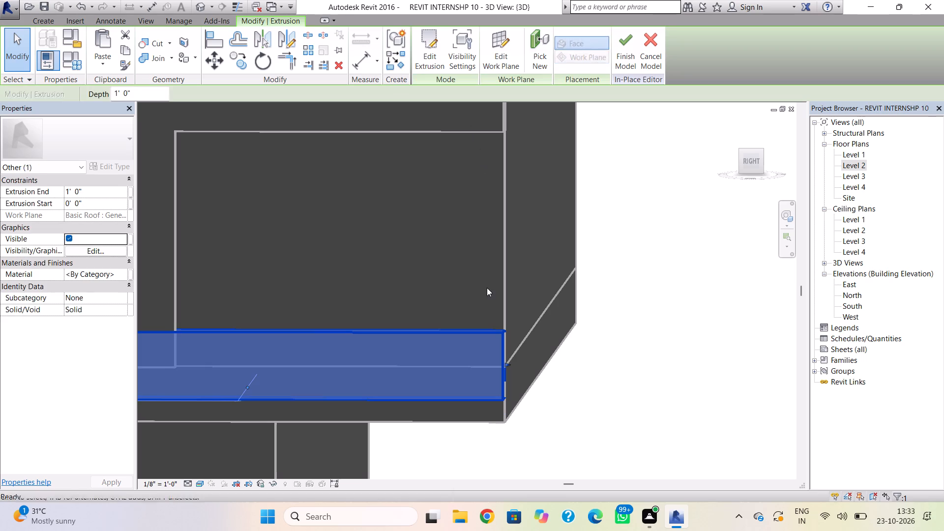
scroll(412, 315, "down", 11)
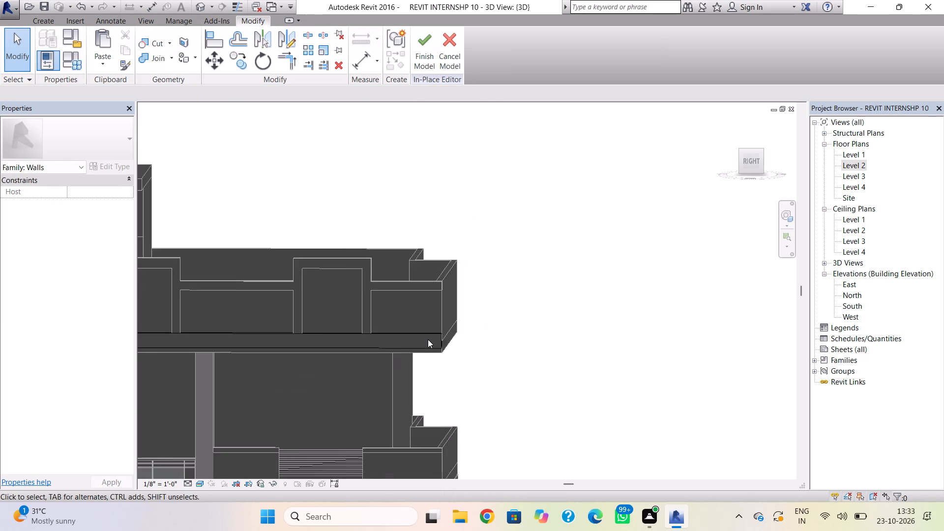
scroll(428, 339, "down", 1)
middle_click_drag(428, 339, 550, 332)
right_click_drag(503, 342, 641, 392, "shift")
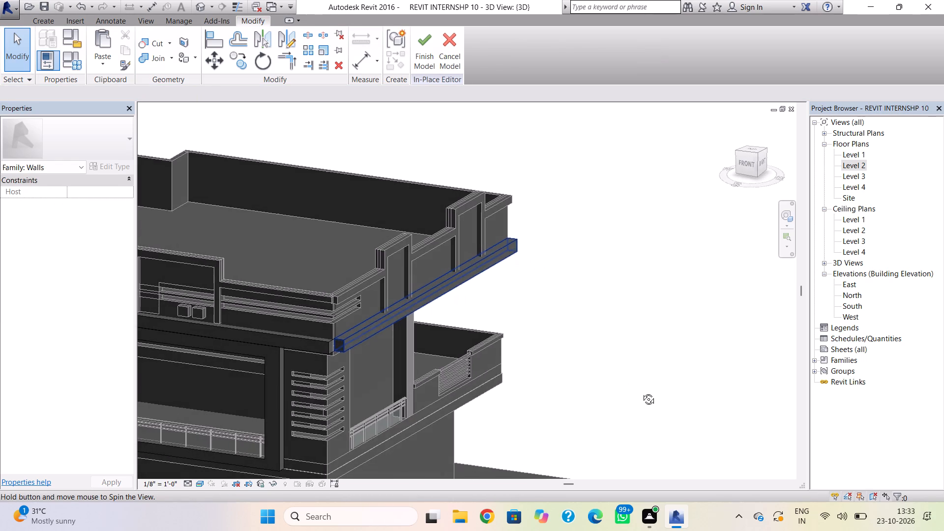
Adjust the side roof-edge band's thickness by moving its inner face to -0' 3" and its outer face to about 0' 10 1/2".
right_click_drag(641, 392, 641, 394, "shift")
left_click(426, 294)
scroll(431, 304, "up", 8)
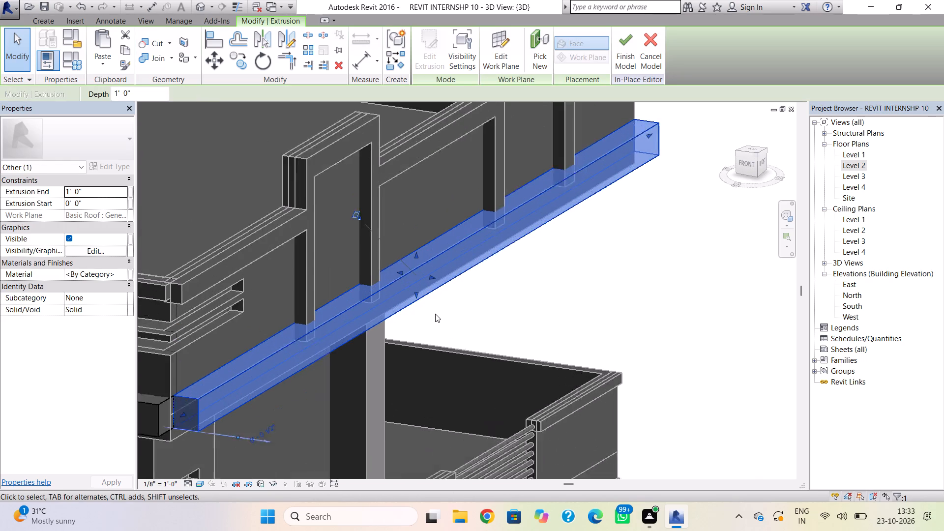
left_click_drag(397, 266, 395, 265)
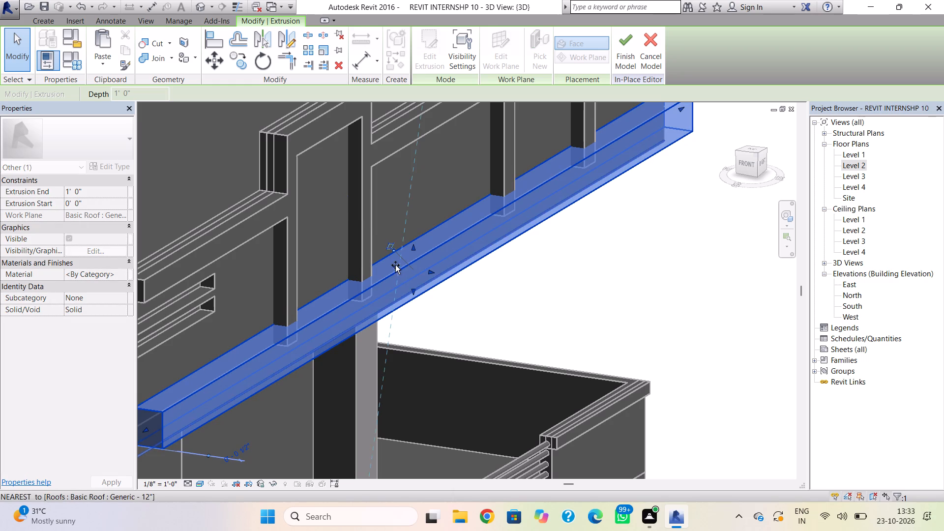
left_click_drag(395, 265, 391, 260)
left_click_drag(429, 271, 423, 266)
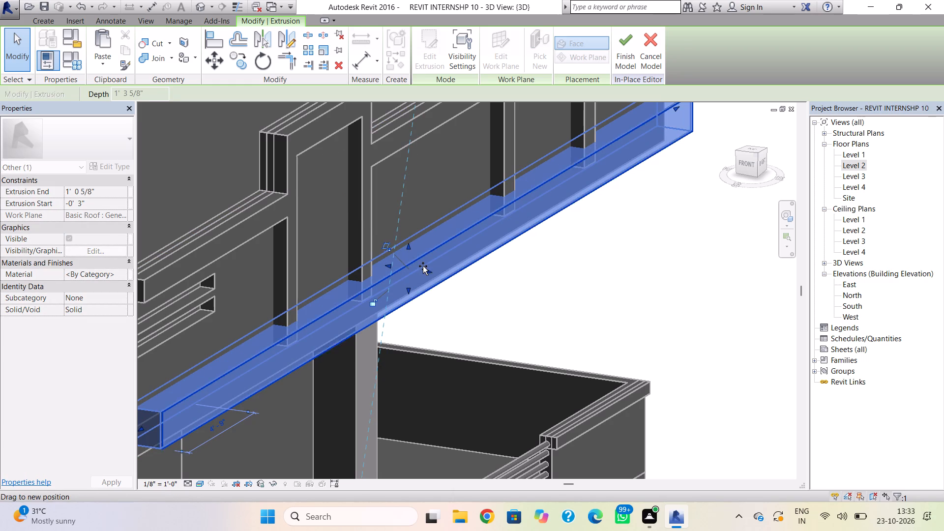
left_click_drag(423, 266, 418, 262)
key("Escape")
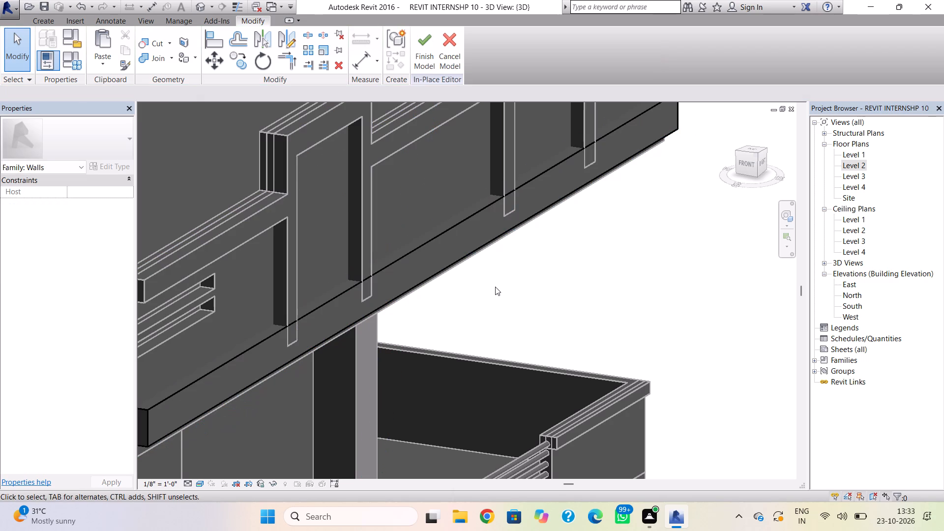
left_click(415, 255)
left_click_drag(418, 268, 423, 269)
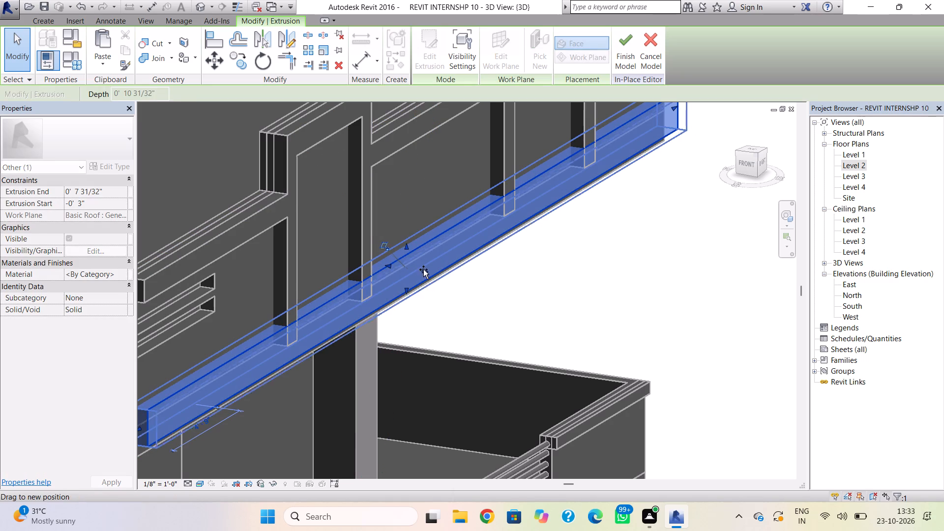
left_click_drag(423, 269, 424, 270)
left_click(470, 285)
key("Escape")
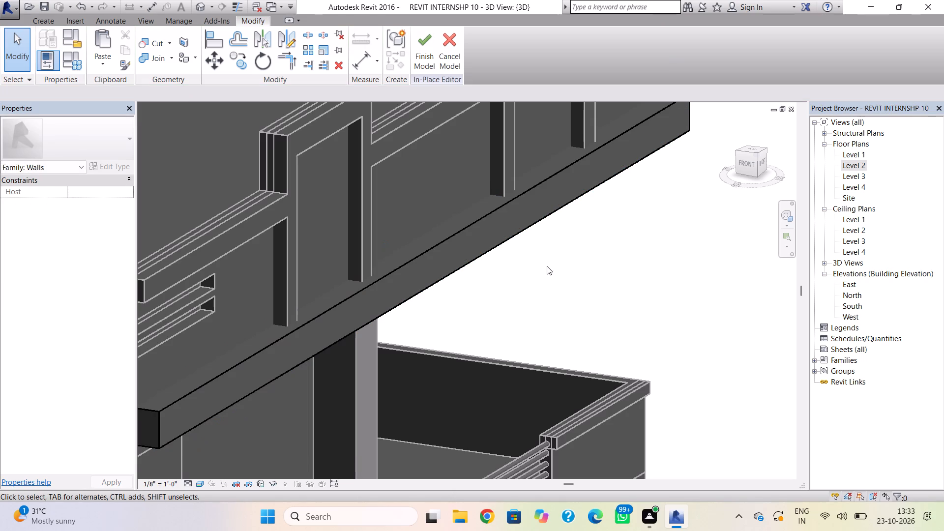
Extend the side band's front end past the parapet corner to line up with the front band's outer face.
right_click_drag(552, 283, 550, 285, "shift")
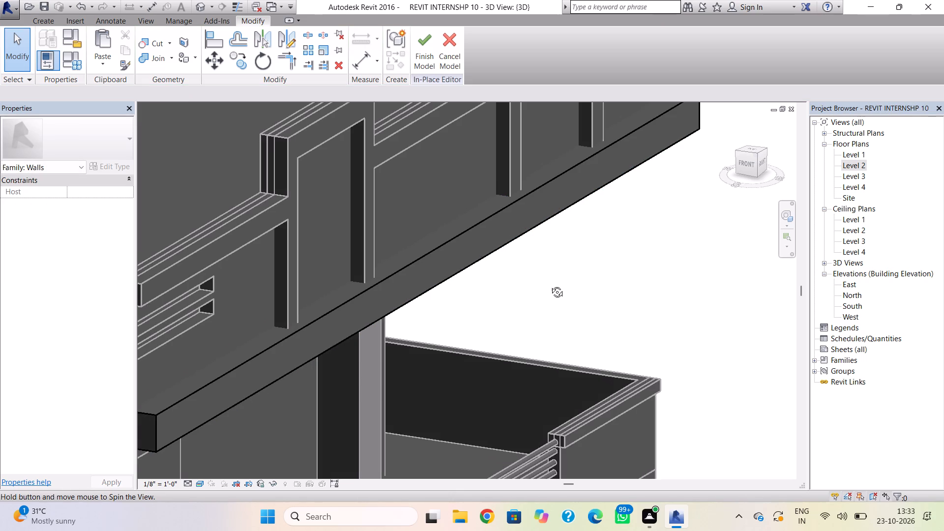
right_click_drag(550, 285, 509, 268, "shift")
scroll(515, 274, "down", 5)
scroll(531, 310, "down", 2)
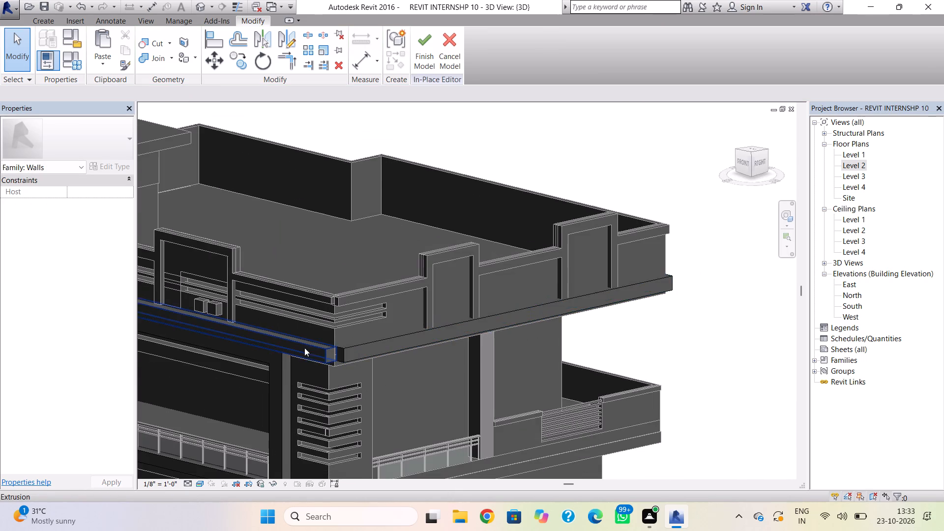
scroll(338, 364, "up", 8)
left_click(342, 341)
left_click(346, 336)
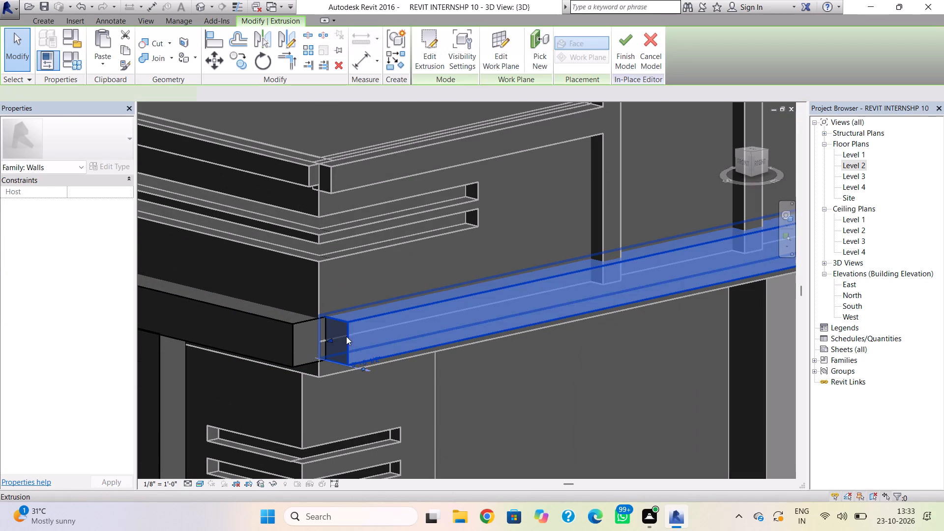
left_click_drag(330, 339, 308, 347)
key("Escape")
left_click(314, 344)
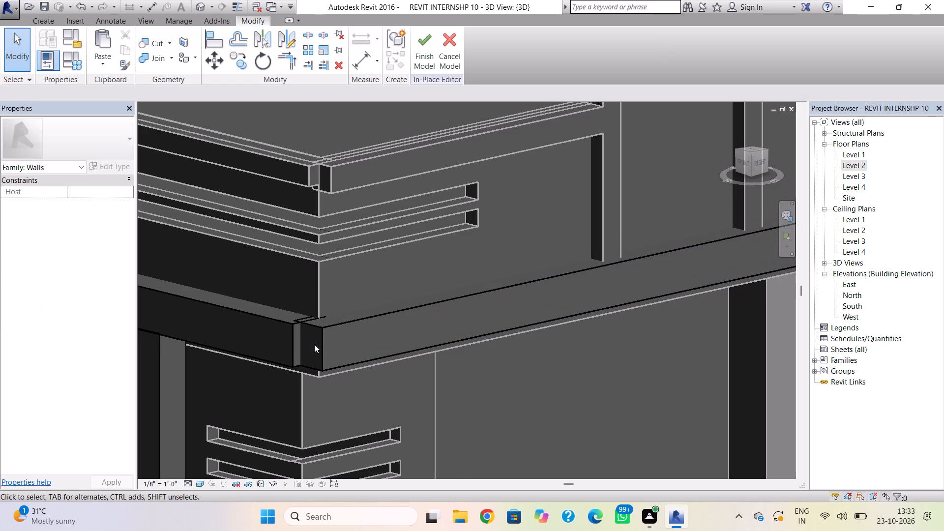
left_click(318, 344)
left_click_drag(305, 346, 299, 347)
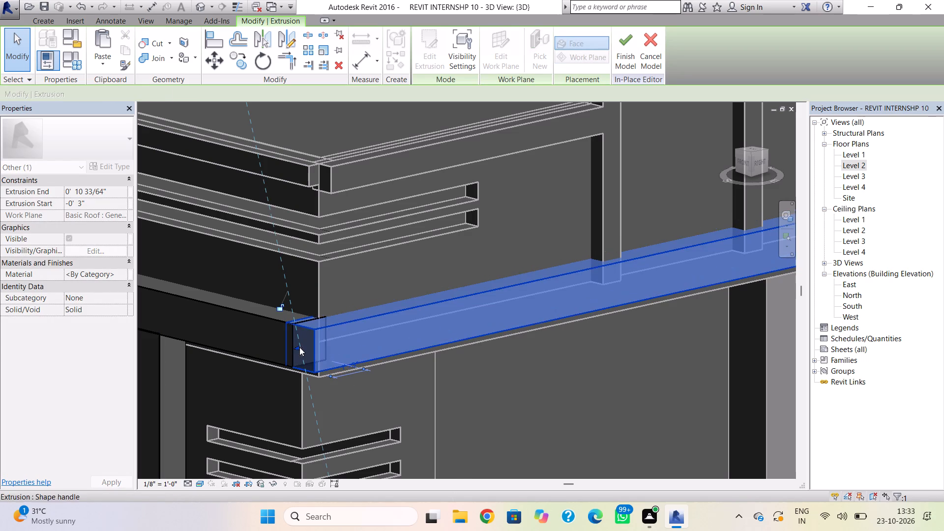
key("Escape")
Pull the front band's corner end back to meet the inner face of the side band at the building corner.
scroll(431, 387, "down", 4)
right_click_drag(378, 395, 416, 383, "shift")
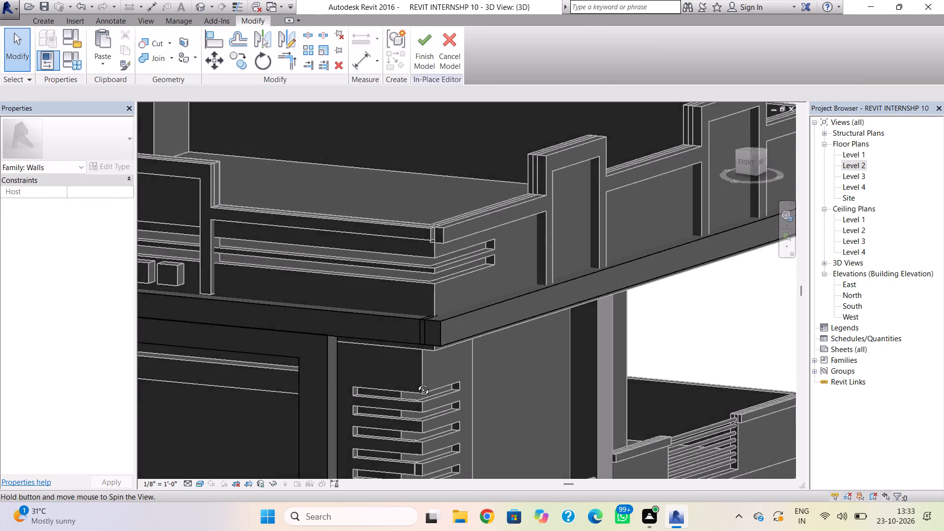
right_click_drag(416, 383, 481, 376, "shift")
left_click(455, 287)
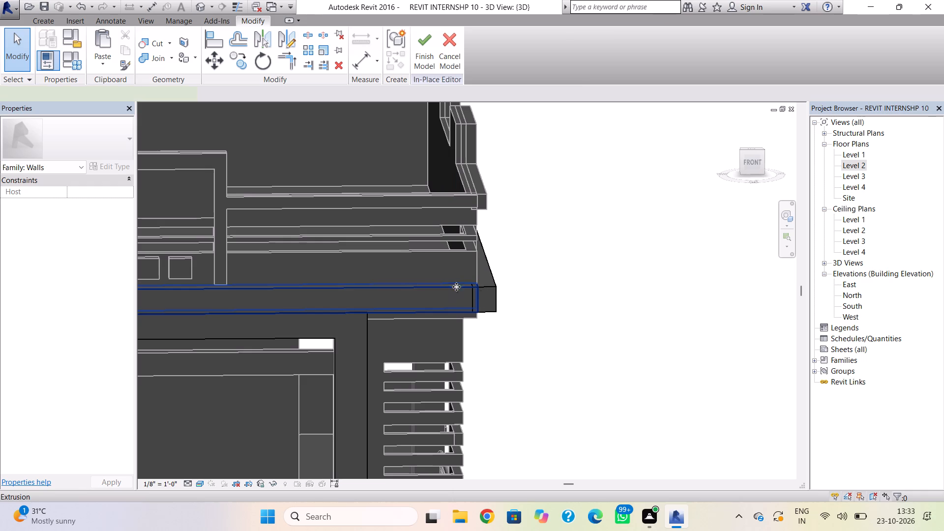
scroll(463, 297, "up", 8)
left_click_drag(494, 266, 492, 266)
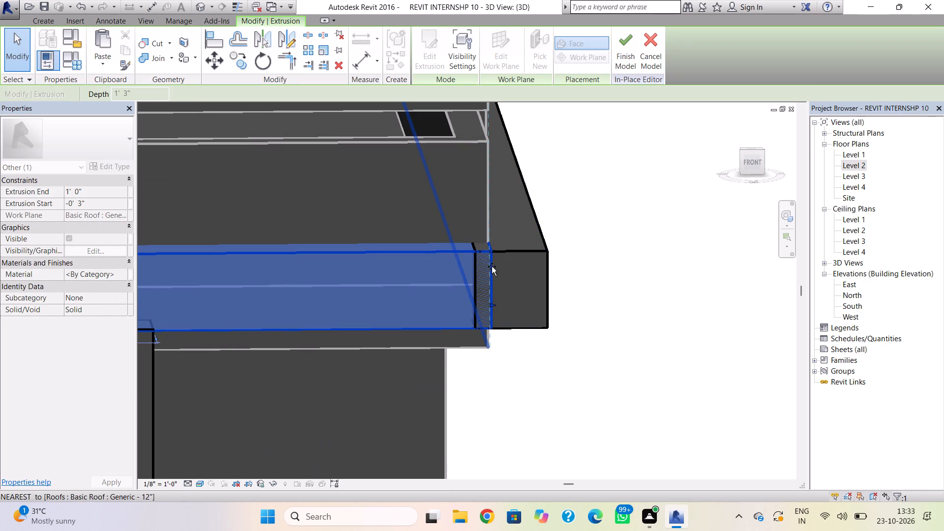
left_click_drag(492, 266, 478, 271)
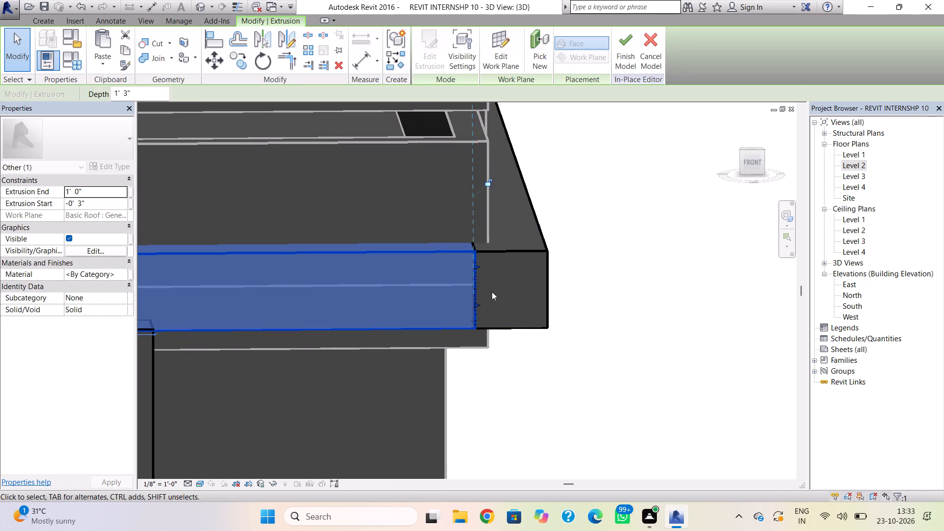
key("Escape")
scroll(461, 266, "up", 1)
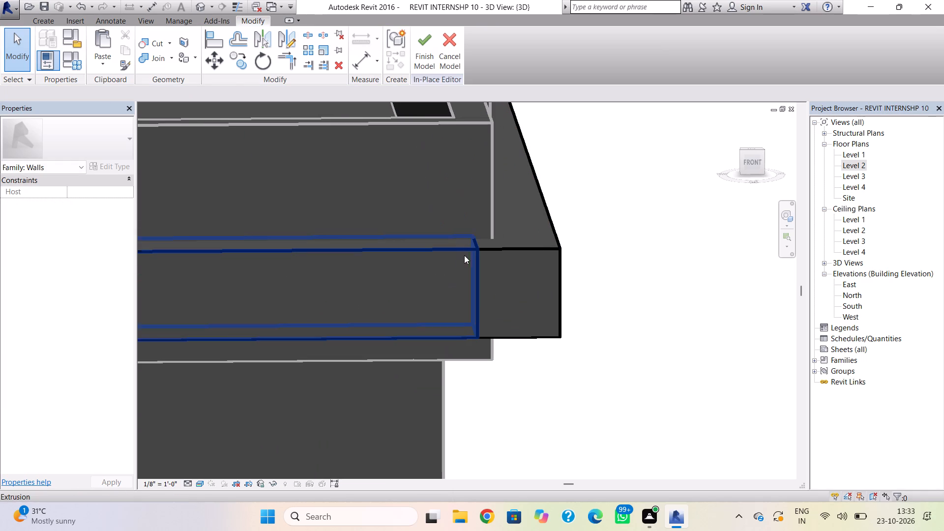
scroll(465, 257, "up", 1)
left_click(463, 250)
scroll(482, 278, "up", 4)
key("Escape")
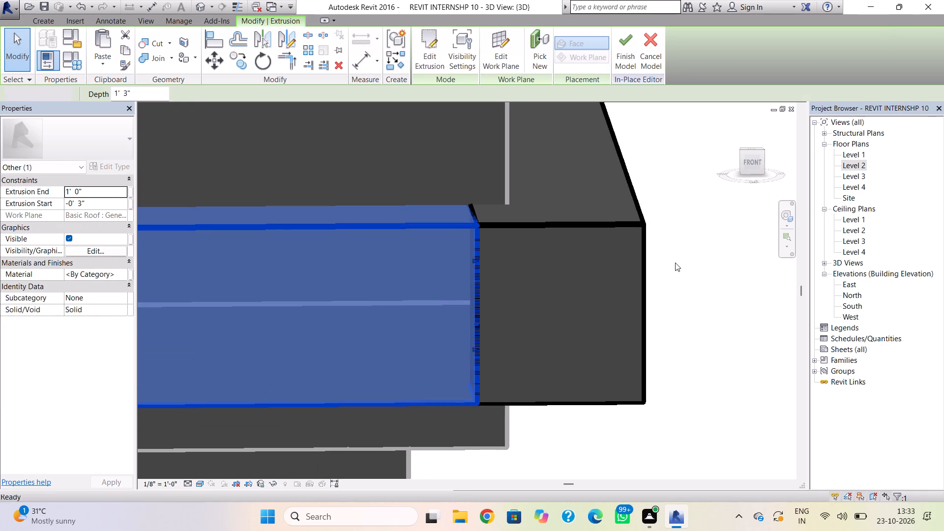
Finish the in-place model containing the front and side roof-edge bands.
scroll(677, 266, "down", 10)
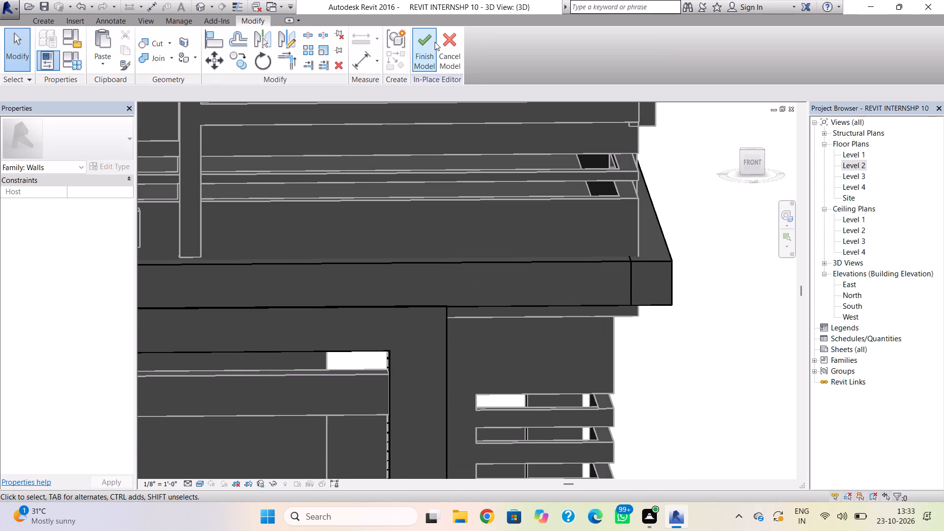
left_click(431, 39)
scroll(705, 274, "down", 4)
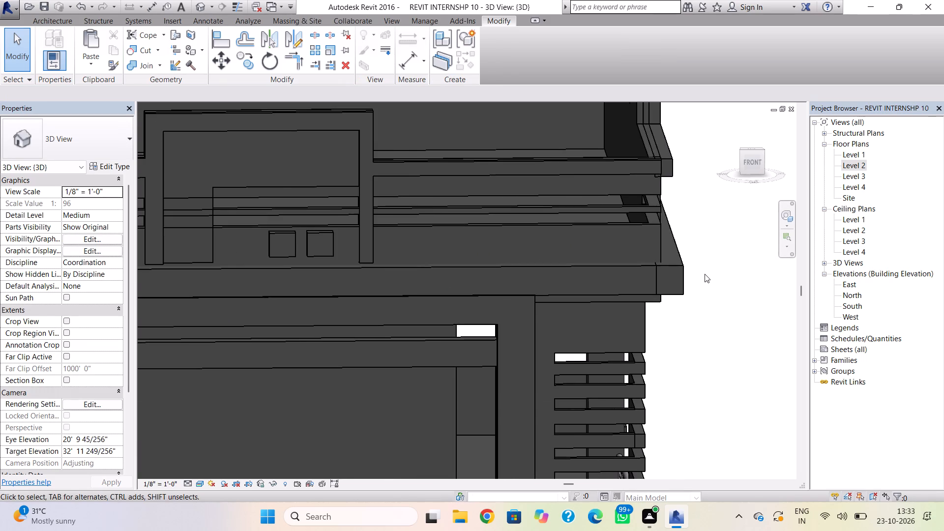
right_click_drag(704, 274, 606, 302, "shift")
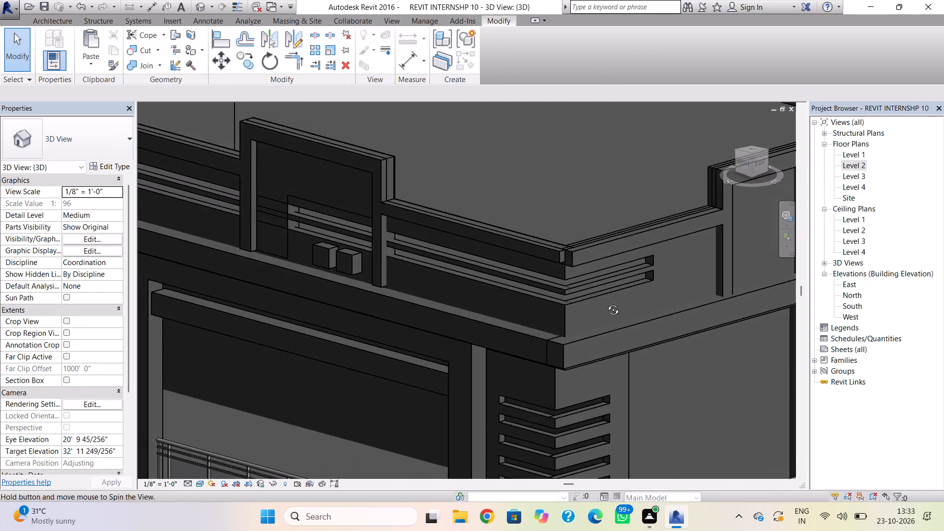
right_click_drag(606, 302, 729, 287, "shift")
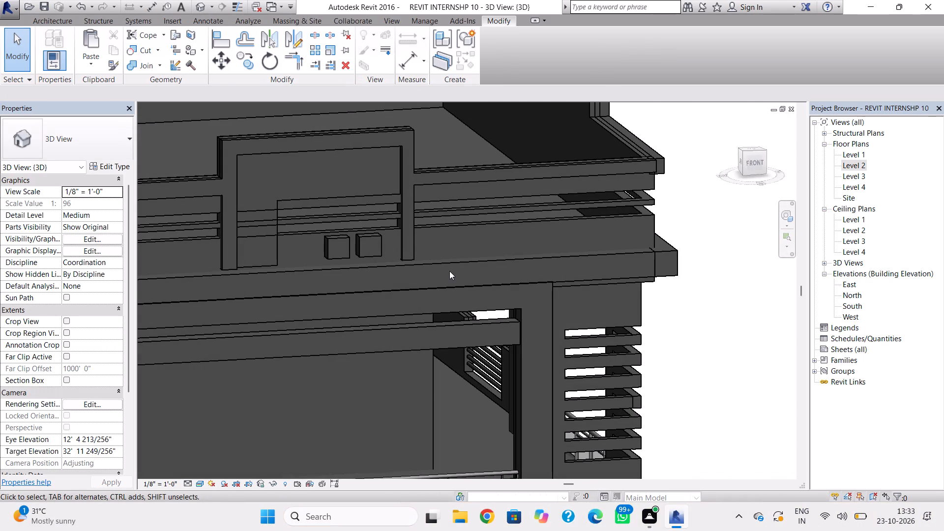
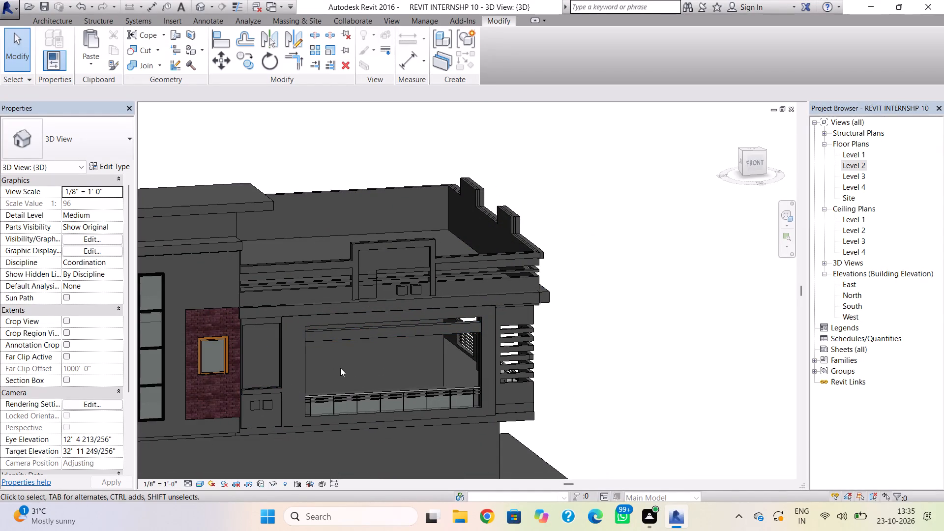
Open the in-place coping model on the lower right-side parapet beside the horizontal-bar opening for editing.
right_click_drag(343, 367, 191, 372, "shift")
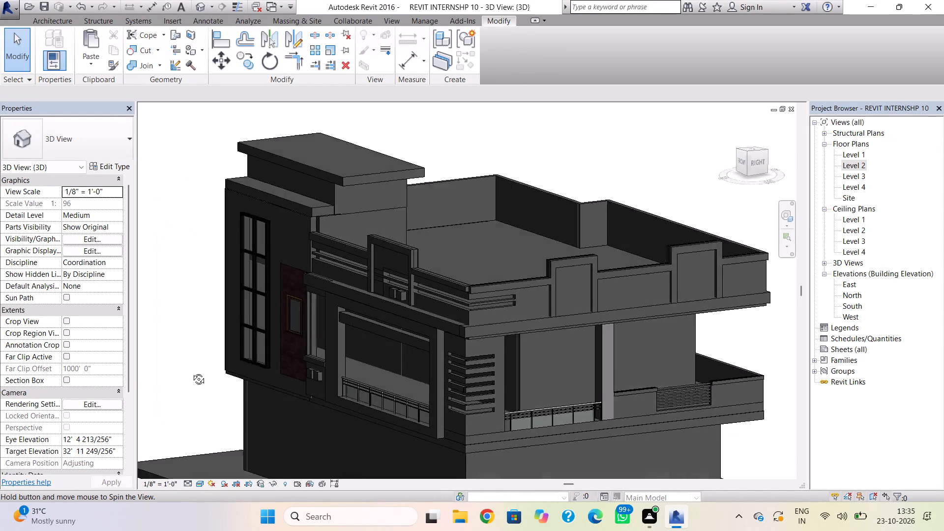
right_click_drag(191, 372, 337, 389, "shift")
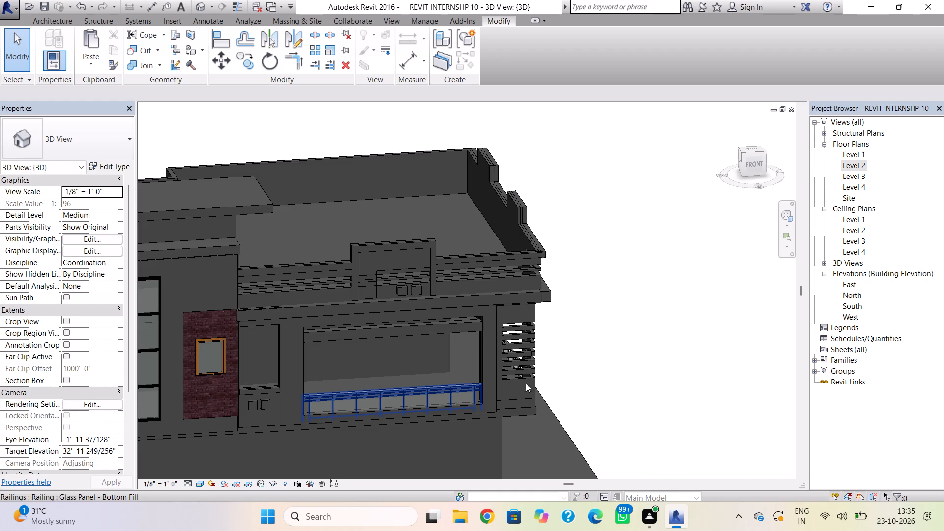
right_click_drag(617, 384, 494, 361, "shift")
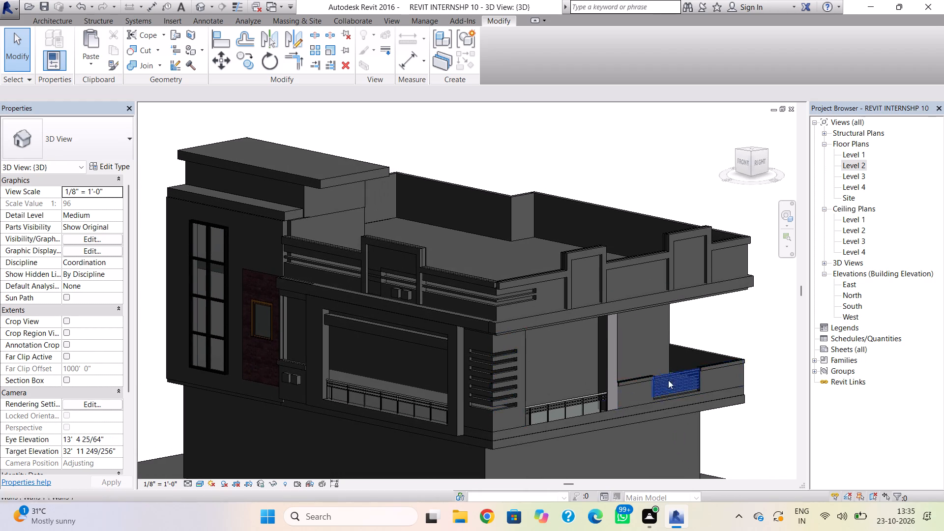
scroll(663, 382, "up", 4)
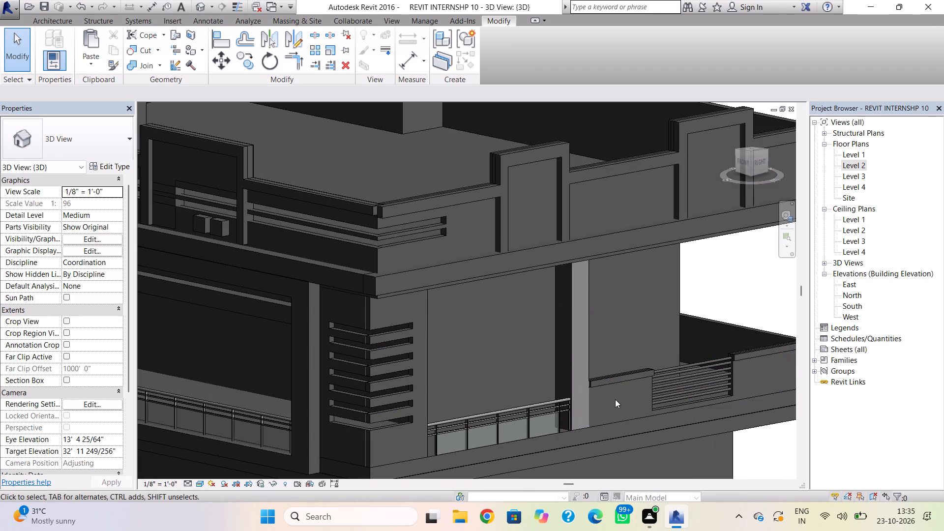
scroll(648, 387, "up", 3)
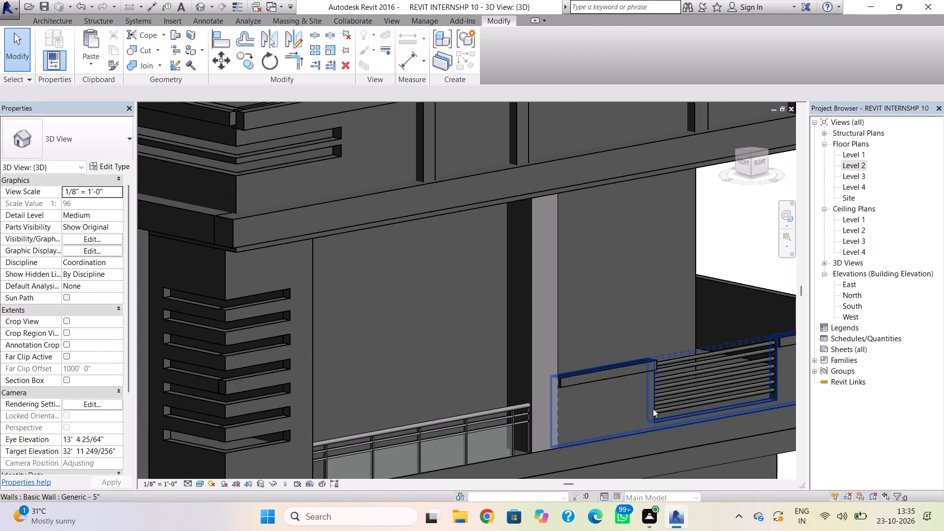
left_click(653, 409)
left_click(653, 409)
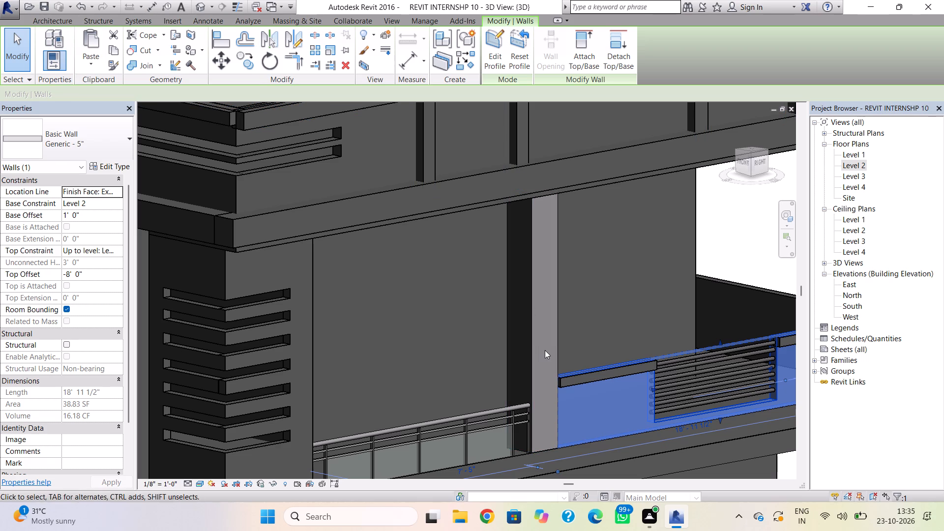
key("Escape")
double_click(617, 377)
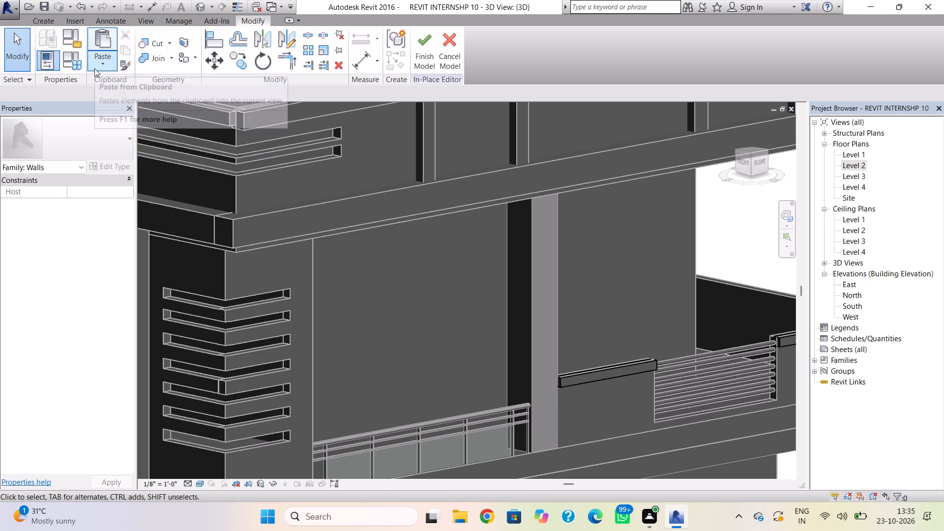
Start an extrusion and sketch a narrow vertical strip along the bar opening's front edge, from the coping's underside to the slab line.
left_click(51, 23)
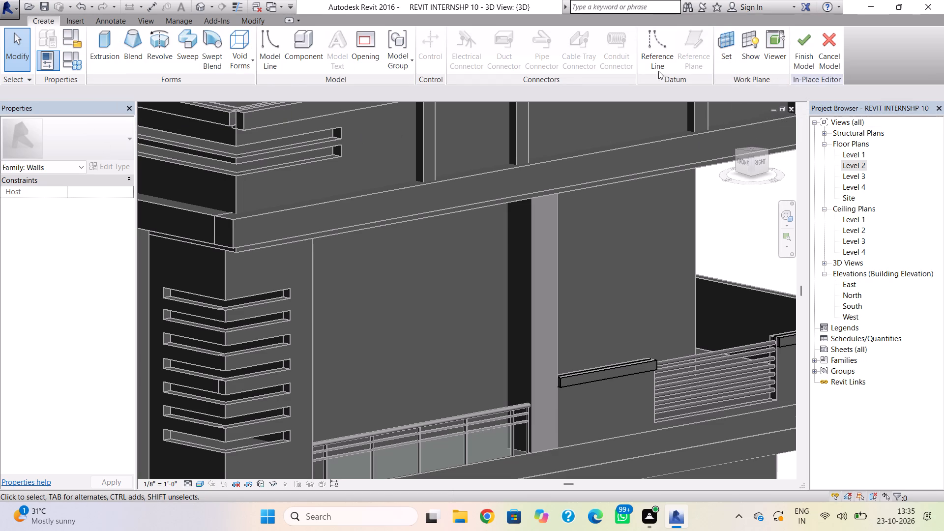
left_click(103, 60)
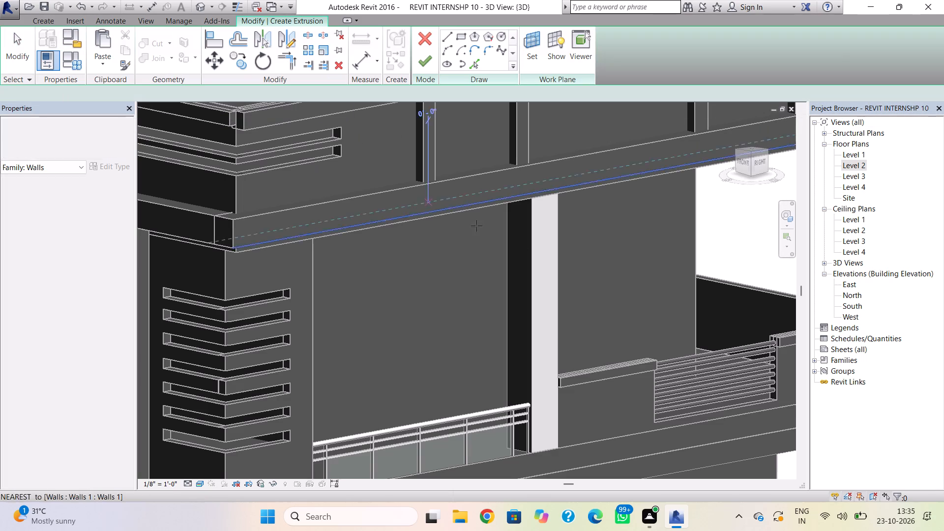
right_click_drag(573, 301, 494, 296, "shift")
scroll(497, 296, "down", 5)
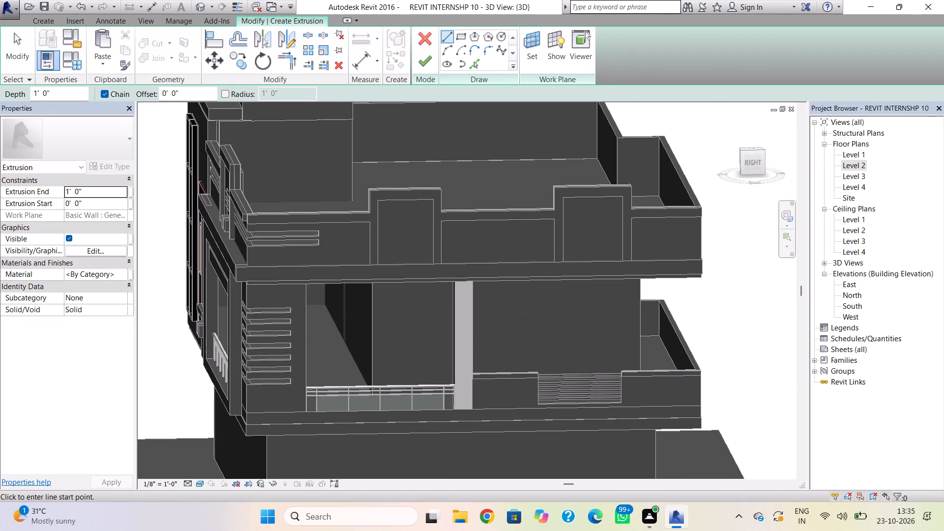
scroll(590, 393, "up", 6)
right_click_drag(587, 396, 574, 386, "shift")
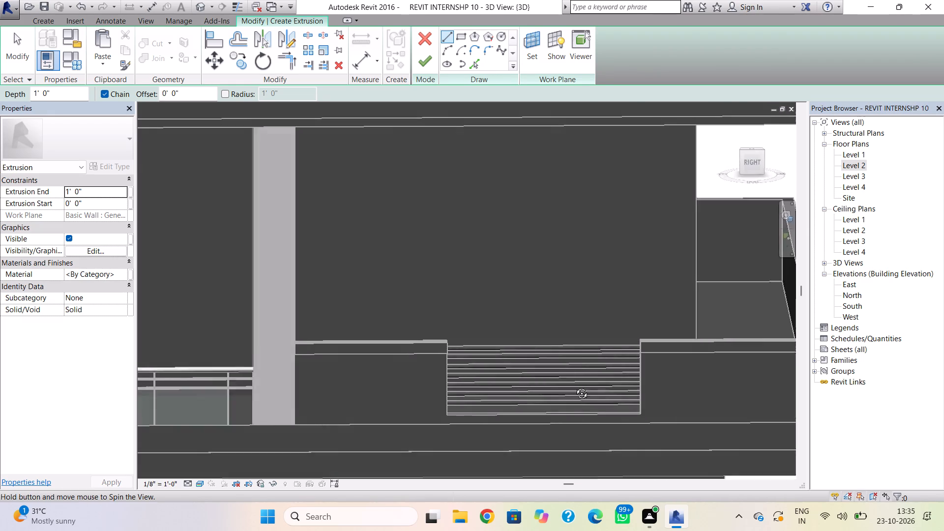
right_click_drag(574, 386, 574, 366, "shift")
scroll(574, 366, "down", 1)
middle_click_drag(572, 366, 519, 356)
right_click_drag(533, 358, 536, 351, "shift")
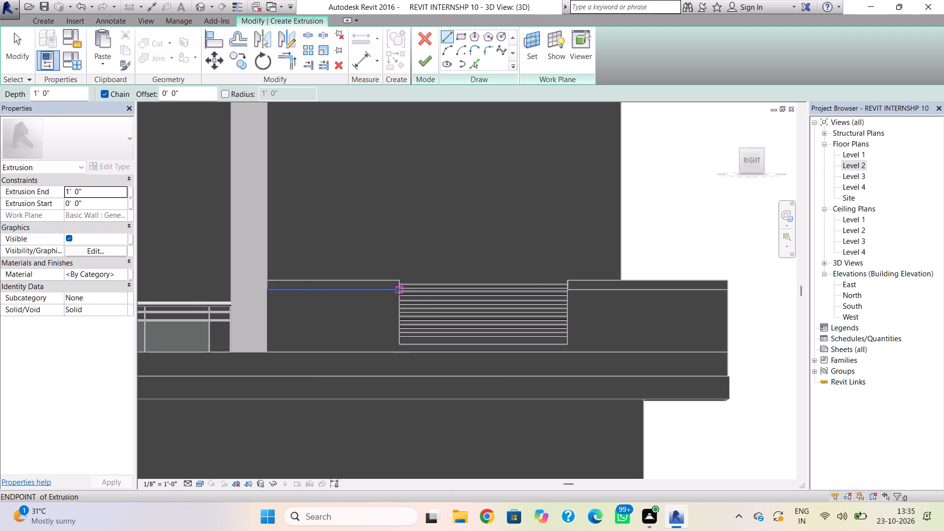
left_click(397, 295)
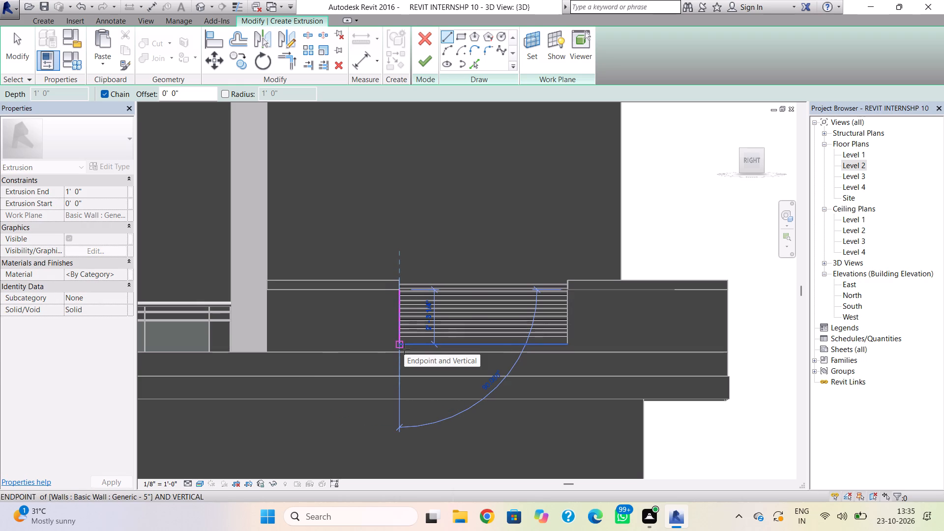
scroll(404, 349, "up", 4)
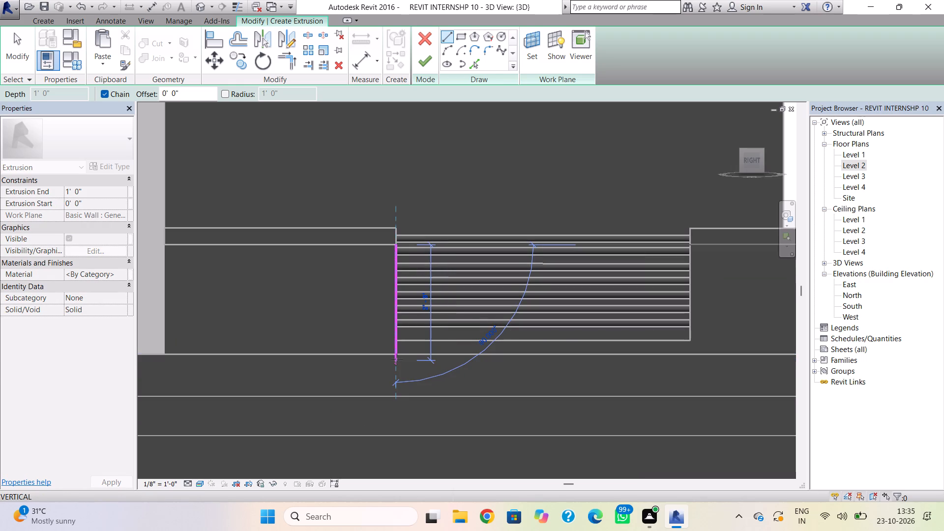
left_click(397, 354)
left_click(382, 354)
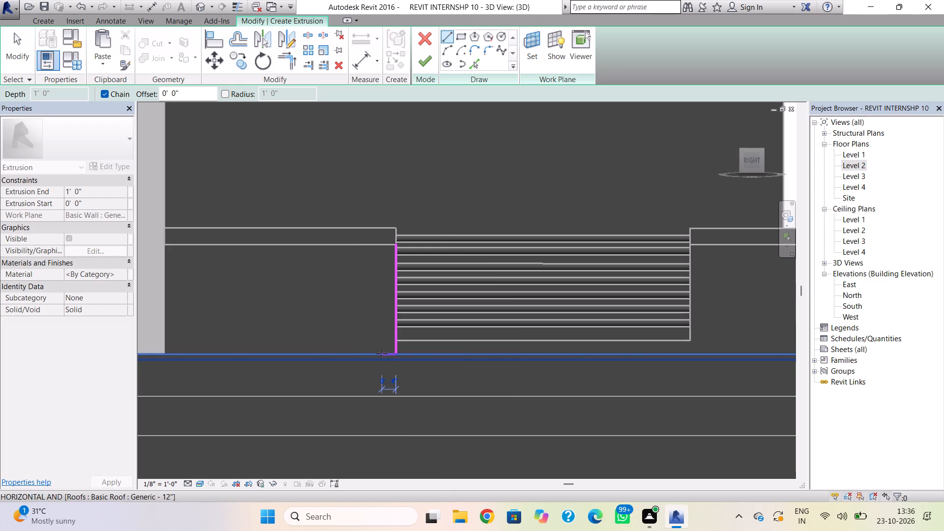
left_click(381, 247)
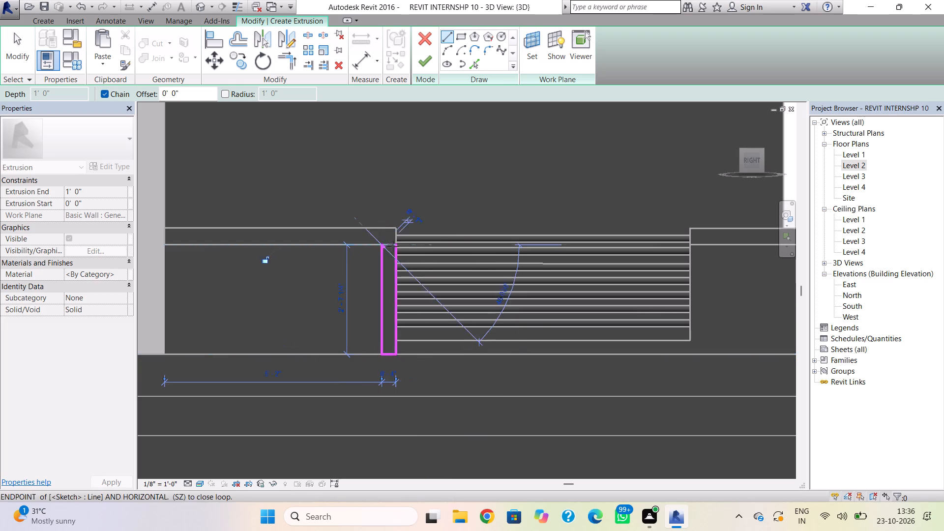
left_click(394, 246)
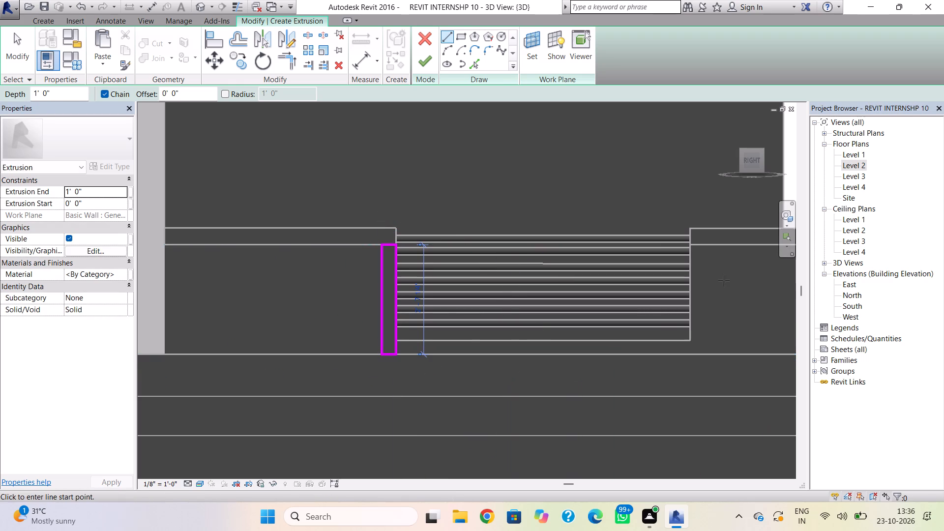
Sketch a matching vertical strip along the opening's rear edge and finish the extrusion sketch.
left_click(692, 244)
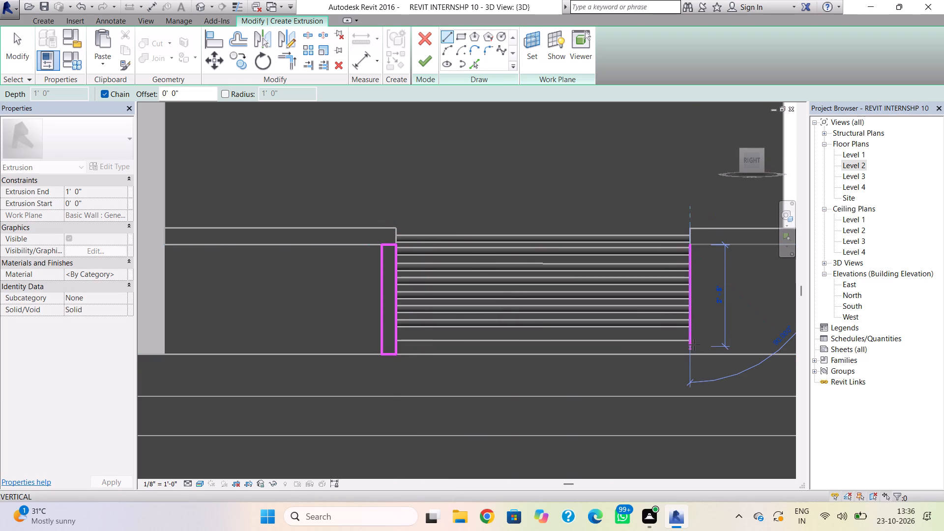
left_click(695, 352)
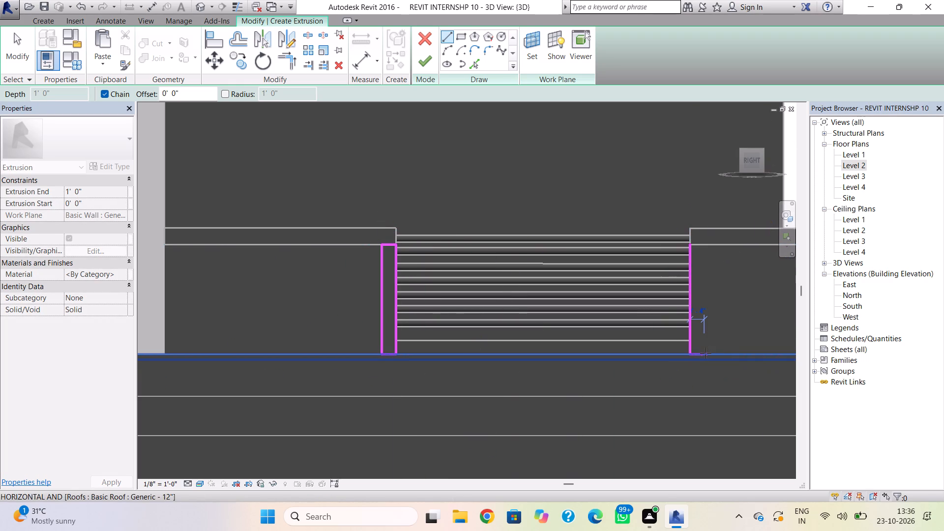
left_click(706, 353)
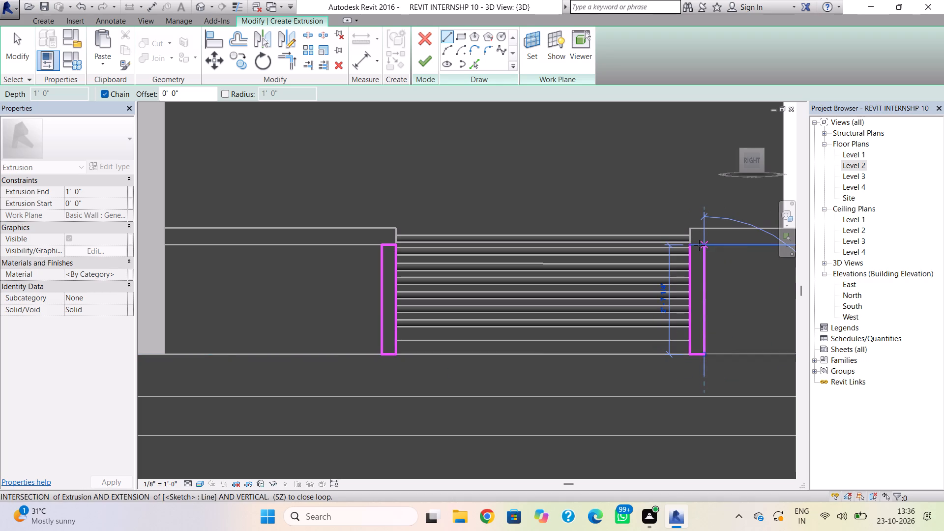
left_click(700, 245)
left_click(692, 245)
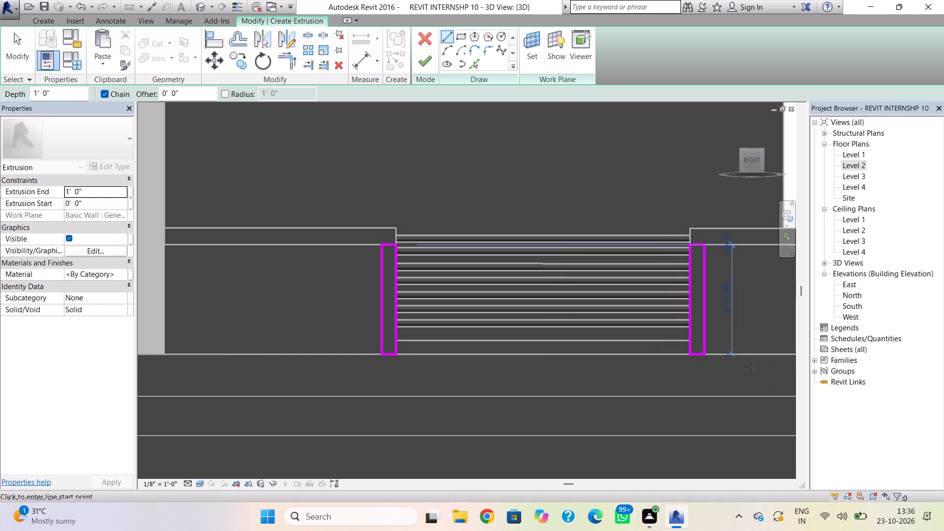
left_click(429, 65)
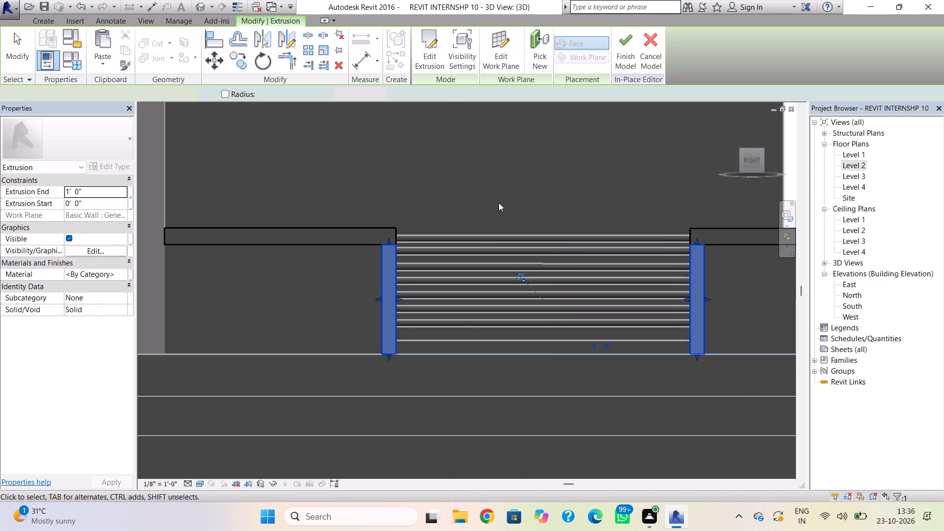
Reduce the two vertical strips' extrusion depth to 0' 2" to align with the coping's outer face.
right_click_drag(453, 315, 559, 428, "shift")
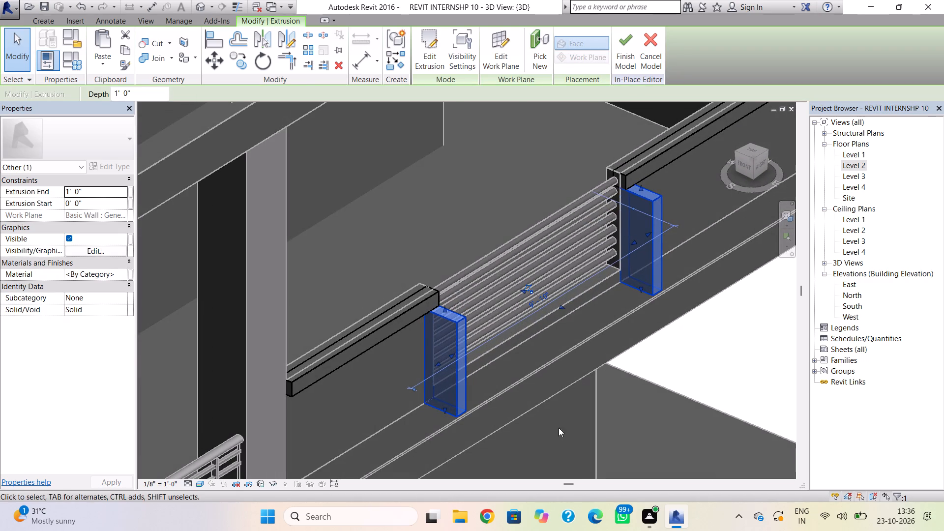
left_click_drag(561, 306, 544, 287)
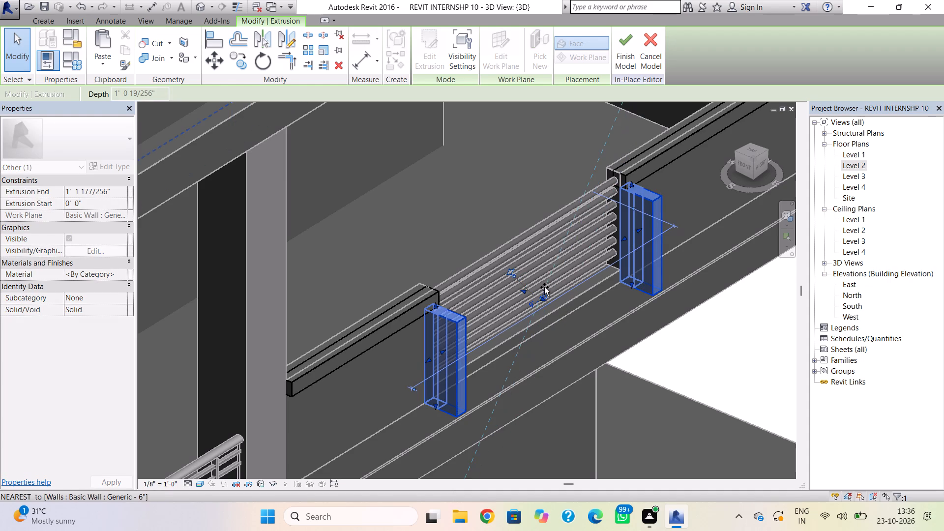
left_click_drag(544, 287, 540, 284)
left_click(395, 355)
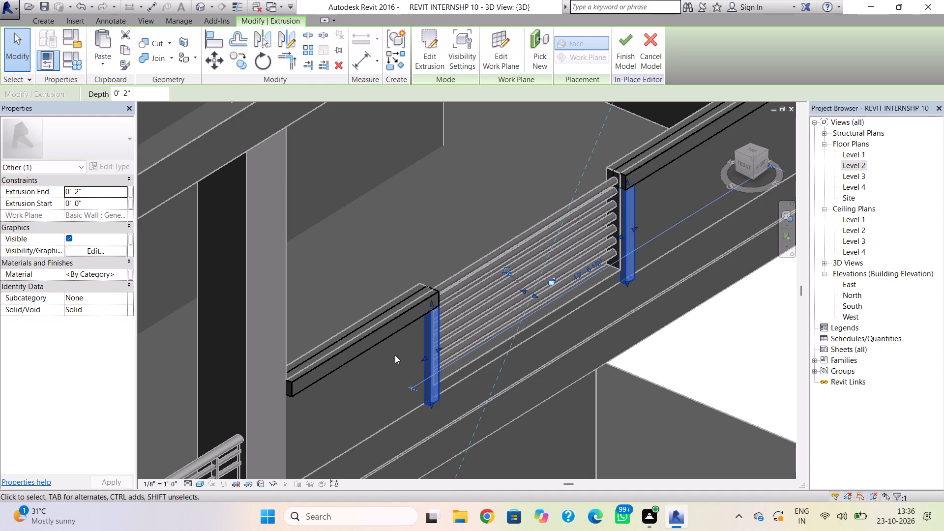
Finish the in-place model containing the parapet coping and the two vertical strips.
right_click_drag(558, 370, 521, 320)
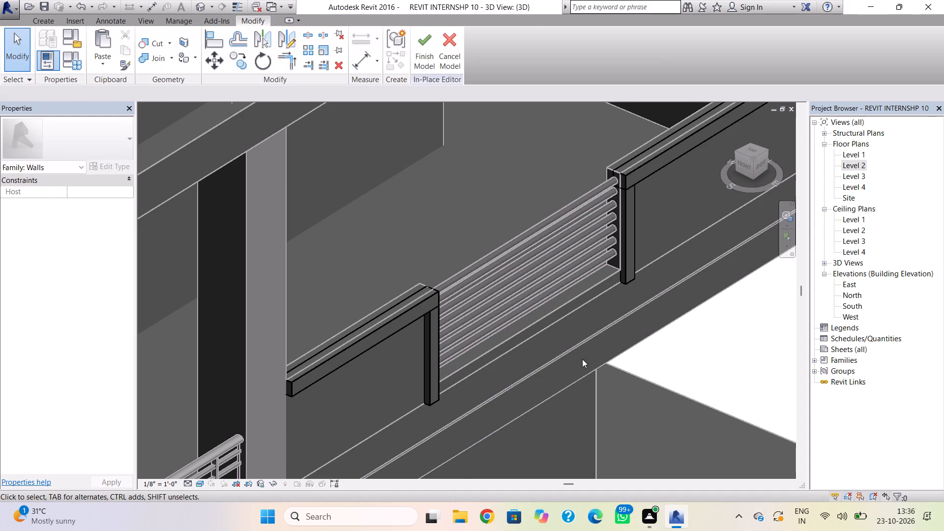
right_click_drag(583, 361, 508, 252, "shift")
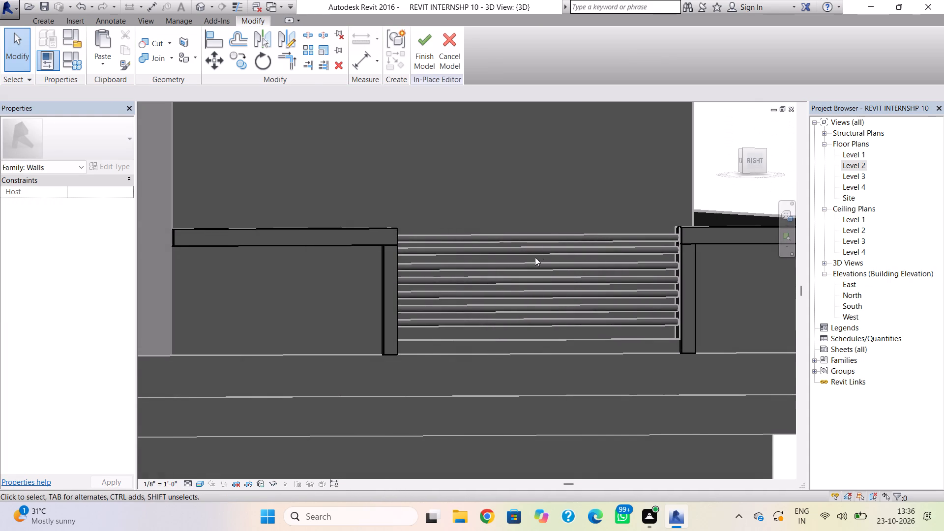
left_click(431, 45)
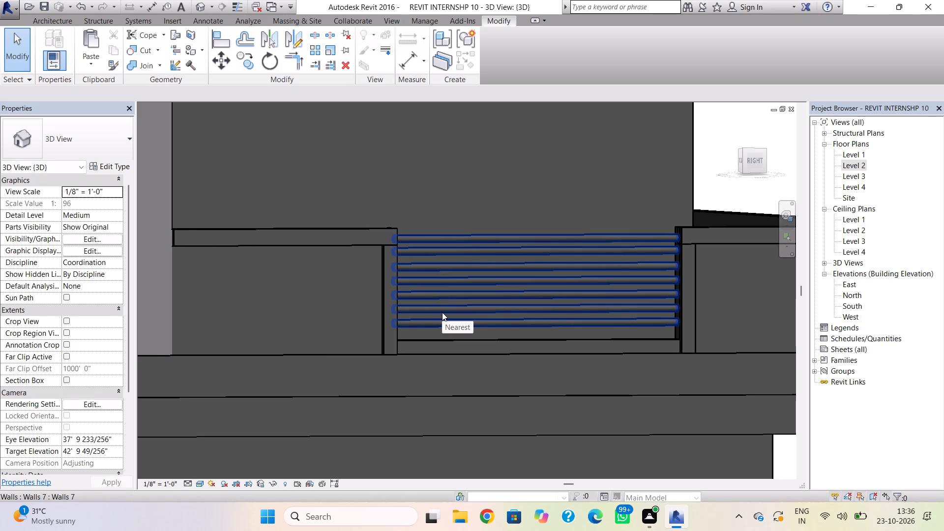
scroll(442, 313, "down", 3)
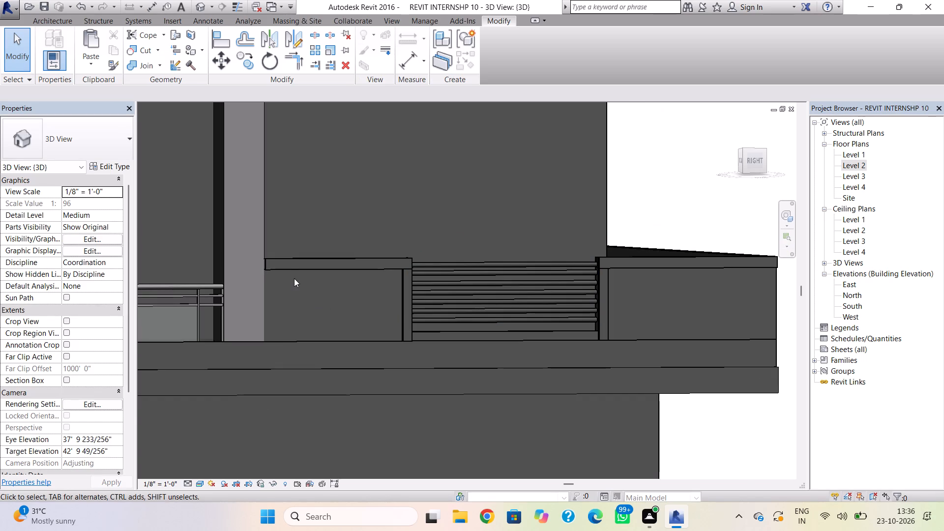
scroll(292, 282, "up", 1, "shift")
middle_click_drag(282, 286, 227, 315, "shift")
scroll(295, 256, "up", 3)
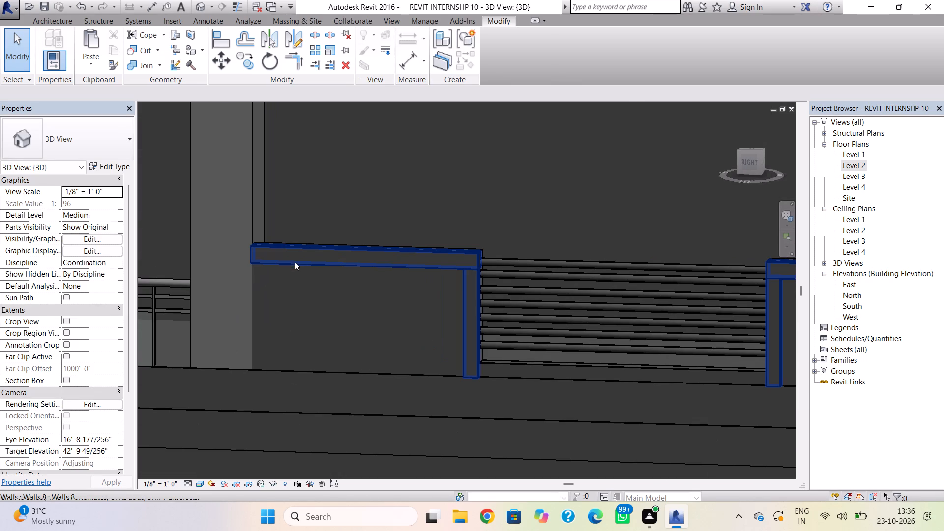
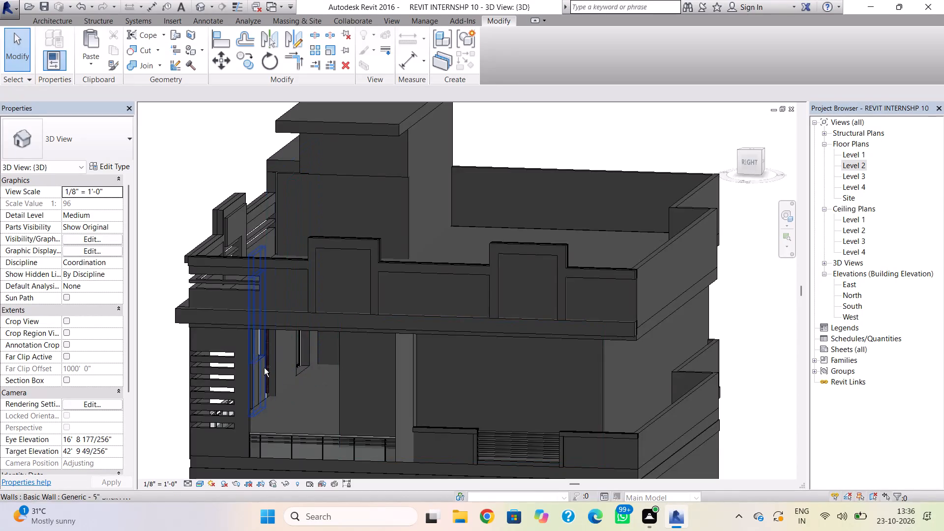
Open the profile of the front facade's tower wall, which holds the tall curtain wall window, for editing.
right_click_drag(265, 370, 317, 370, "shift")
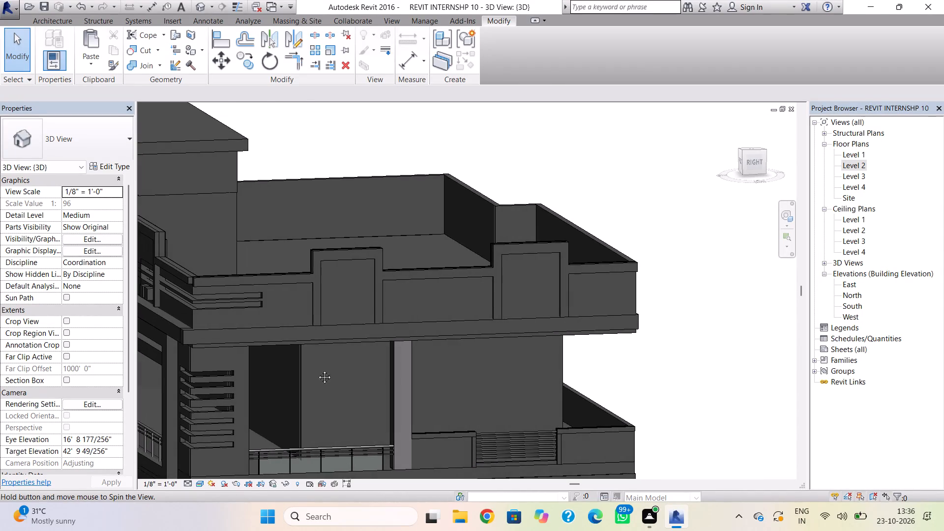
right_click_drag(317, 370, 317, 369, "shift")
scroll(258, 357, "down", 1)
middle_click_drag(266, 365, 383, 416)
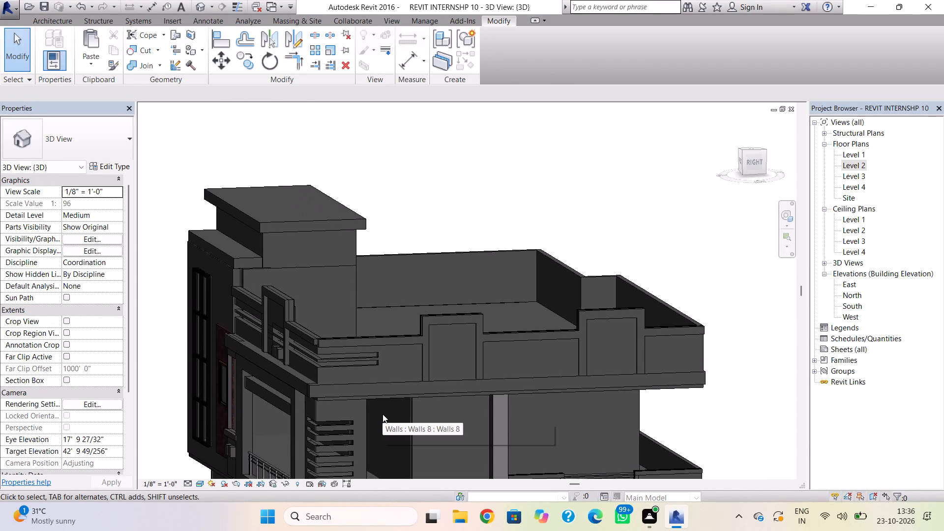
right_click_drag(228, 378, 287, 377, "shift")
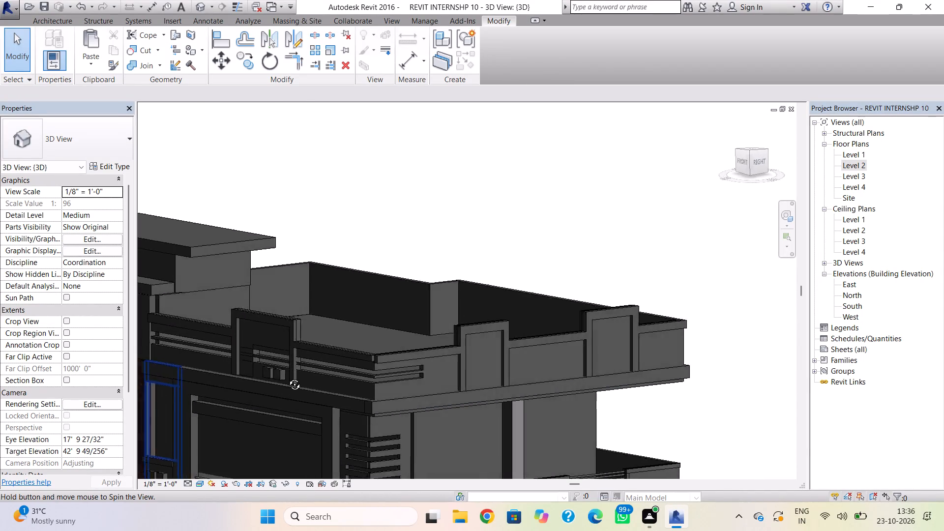
right_click_drag(287, 377, 378, 380, "shift")
scroll(311, 400, "down", 3)
middle_click_drag(311, 400, 380, 391)
scroll(378, 392, "up", 1)
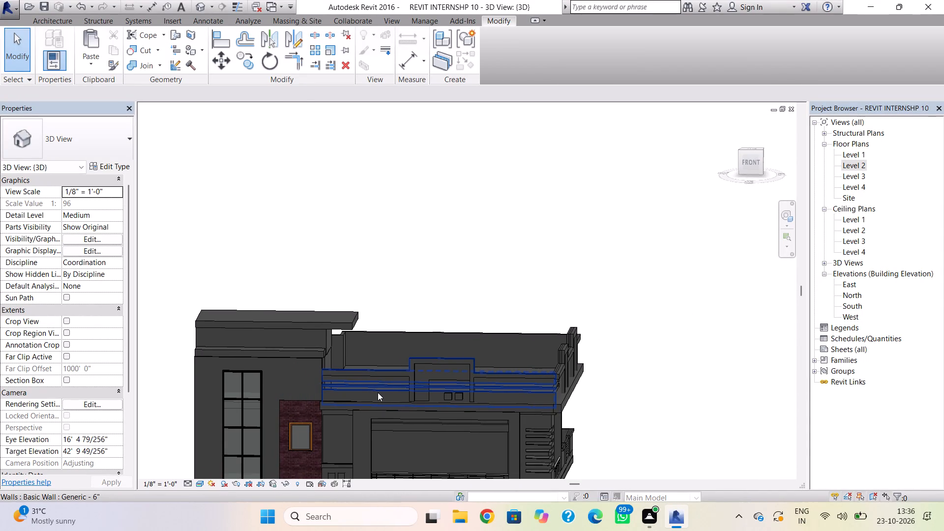
left_click(291, 363)
left_click(305, 357)
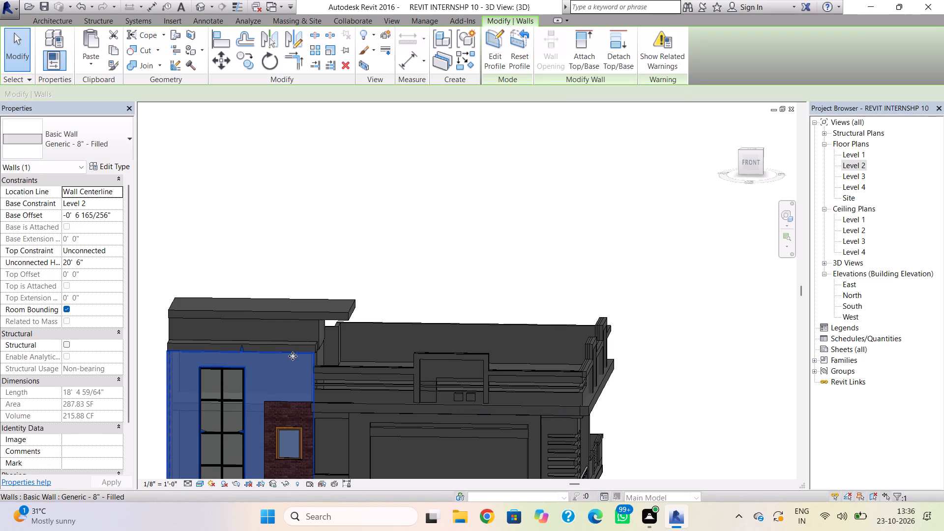
double_click(292, 364)
double_click(296, 356)
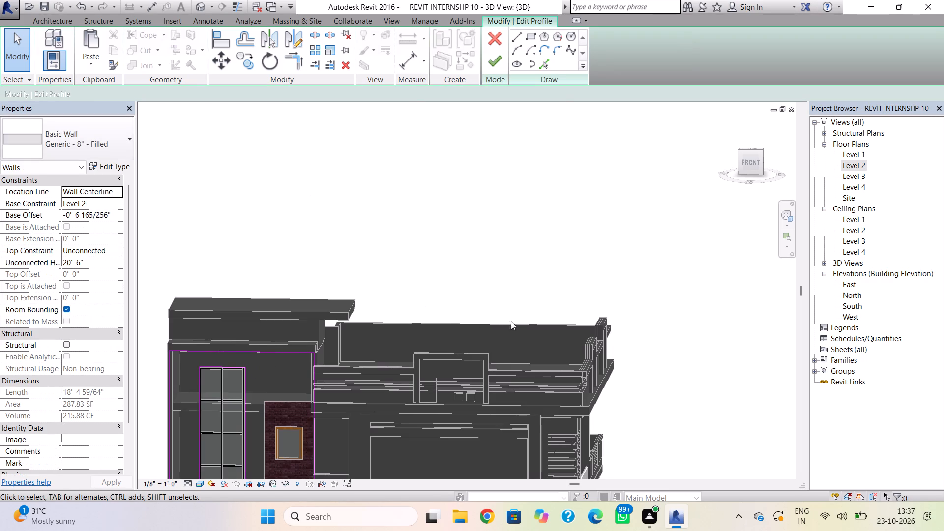
Raise the top edge of the tall window opening by about 1' in the front view and finish the wall profile.
left_click(748, 162)
right_click_drag(249, 454, 260, 421, "shift")
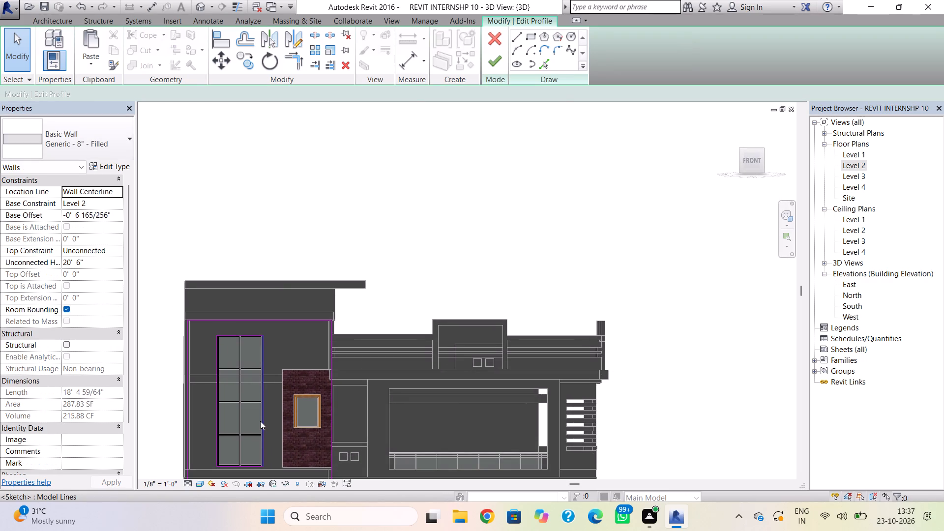
scroll(260, 421, "up", 2)
scroll(278, 405, "down", 1)
scroll(282, 434, "up", 1)
middle_click_drag(282, 434, 301, 404)
scroll(303, 403, "up", 1)
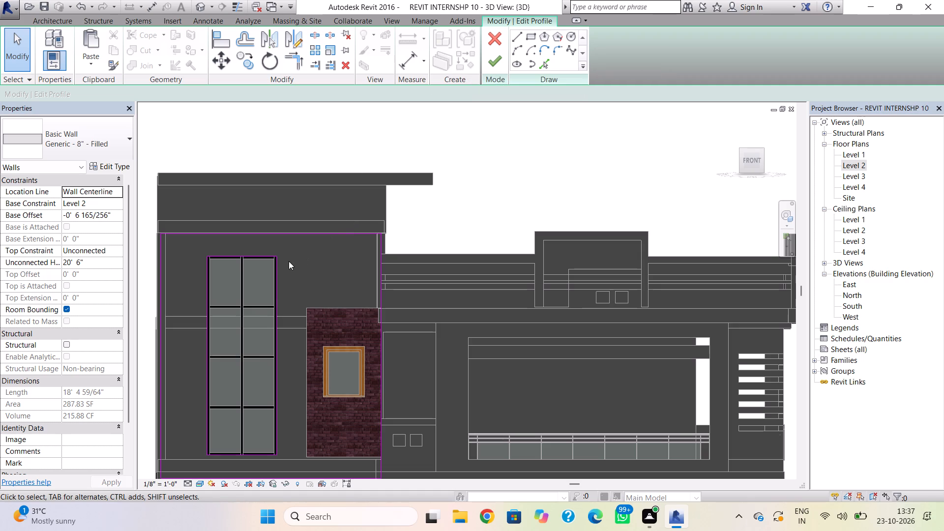
left_click(257, 259)
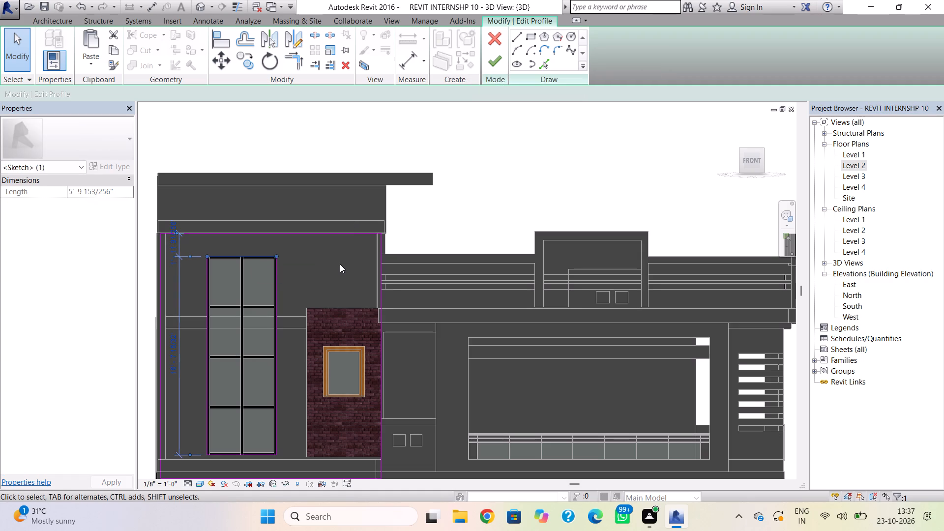
key("Up")
key("Up")
key("Up")
key("Up")
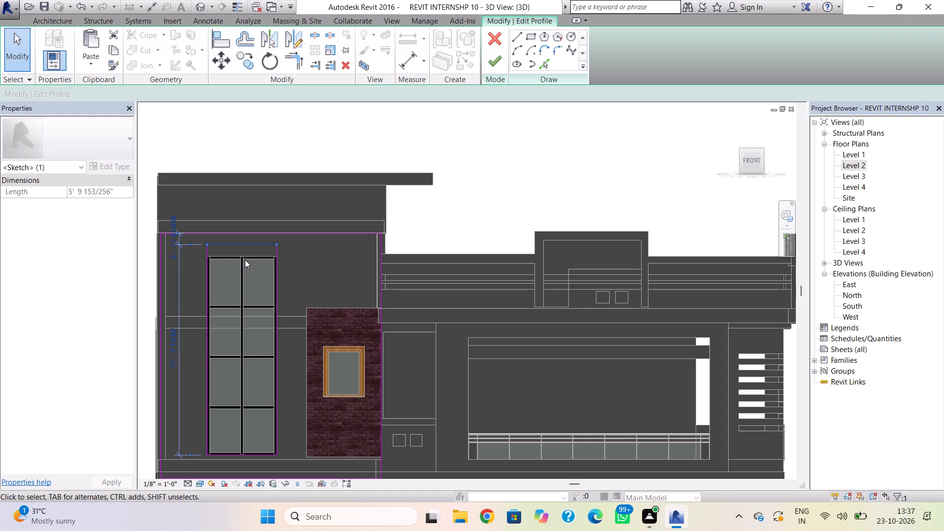
left_click(491, 60)
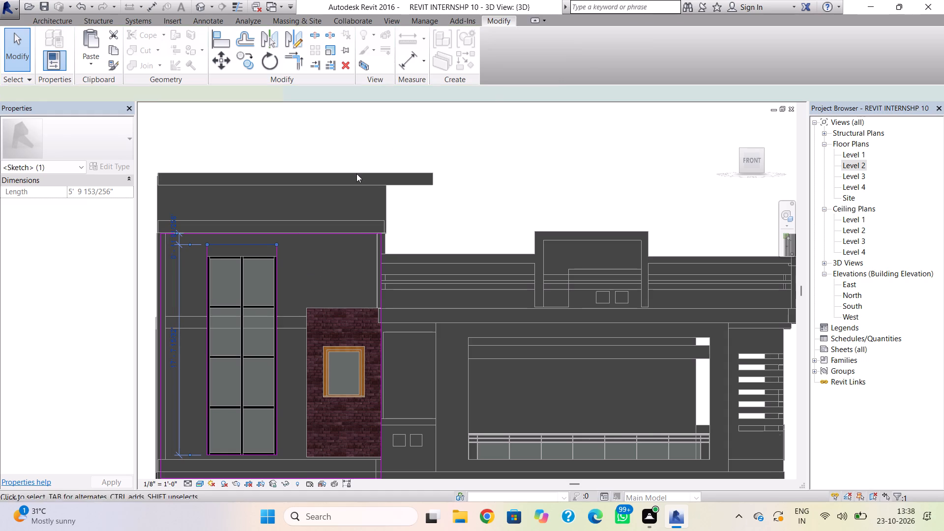
Delete the mullion along the top of the curtain wall's right-hand bay.
scroll(245, 270, "up", 4)
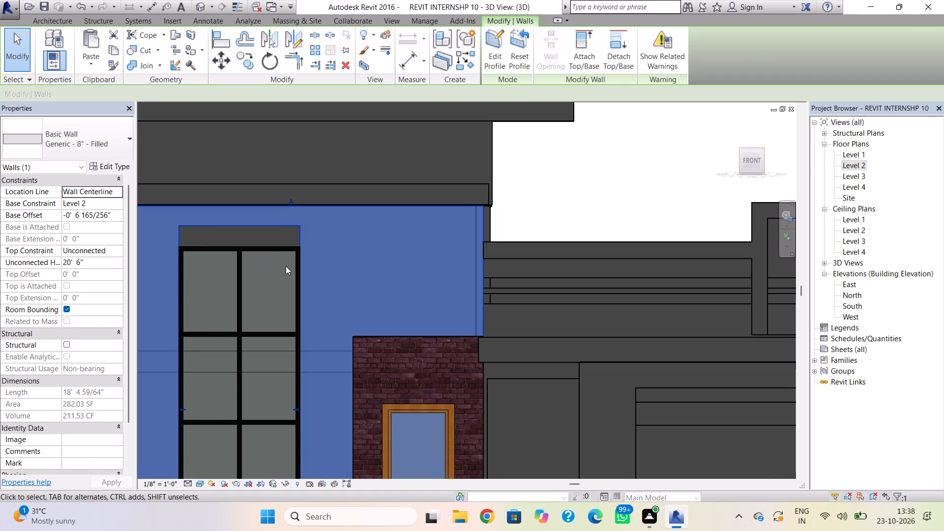
left_click(270, 250)
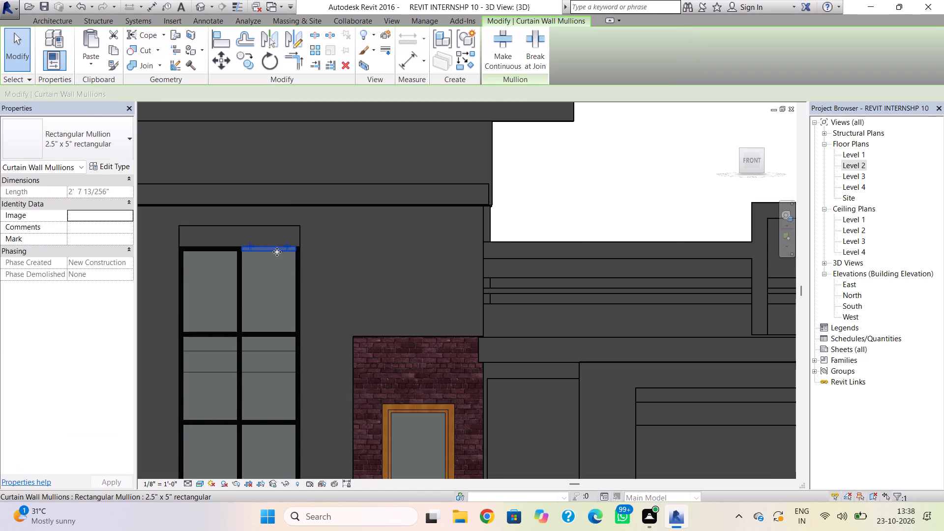
key("Delete")
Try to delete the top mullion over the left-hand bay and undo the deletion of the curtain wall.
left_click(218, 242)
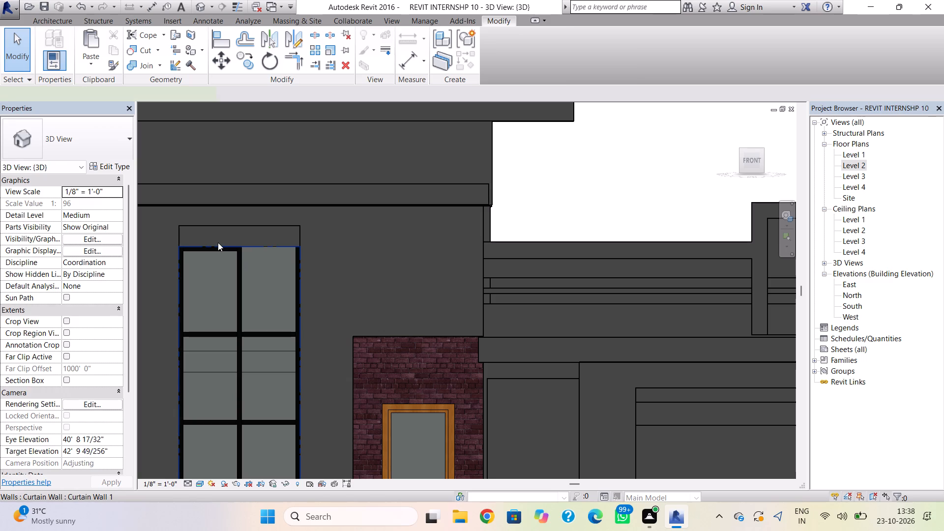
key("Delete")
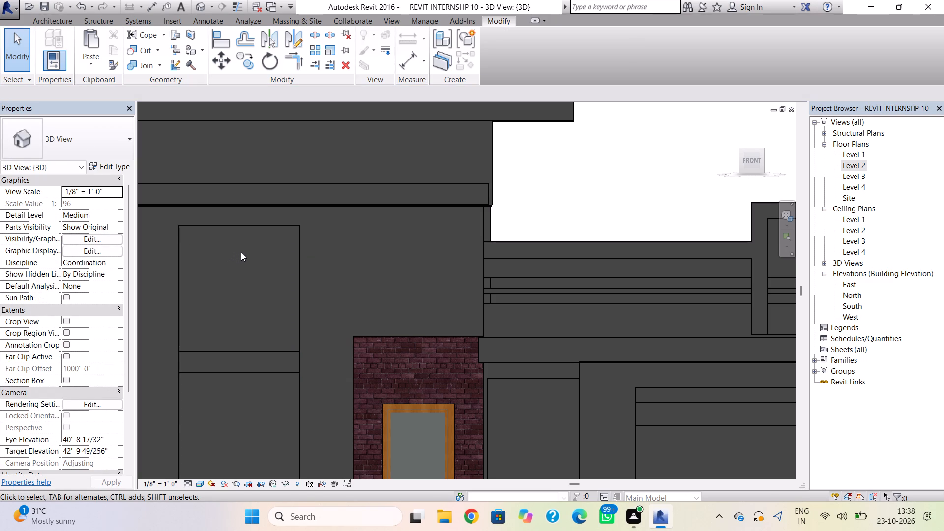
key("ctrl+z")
Stretch the curtain wall's top up to the raised opening head, giving an unconnected height of 17' 7 15/32".
left_click(259, 247)
scroll(239, 248, "up", 4)
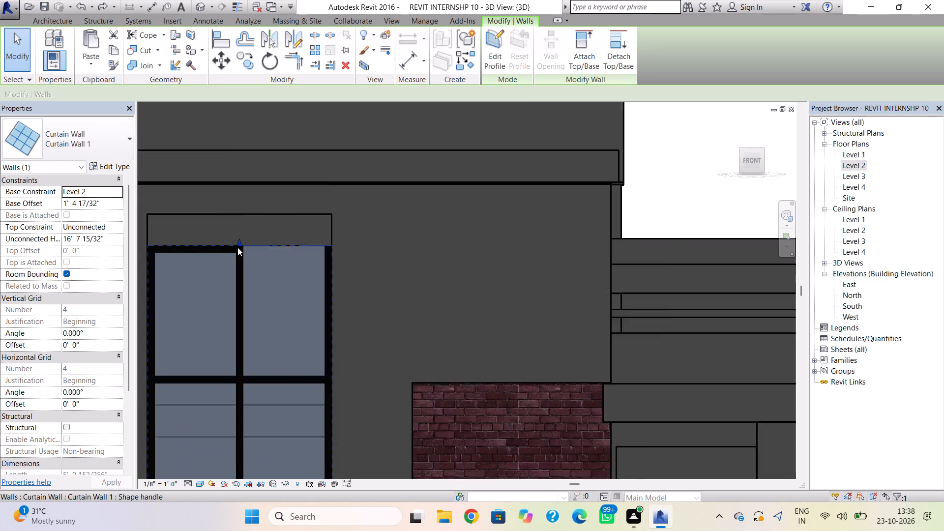
left_click_drag(239, 240, 241, 209)
Save the project and place a 2.5" x 5" rectangular mullion along the top of the curtain wall's right-hand bay.
scroll(282, 278, "down", 3)
middle_click_drag(283, 291, 293, 222)
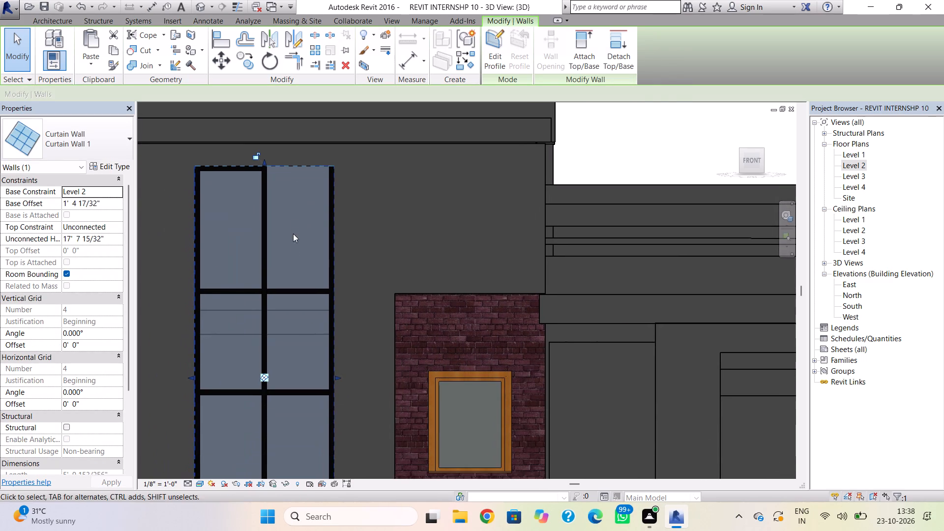
scroll(291, 271, "down", 5)
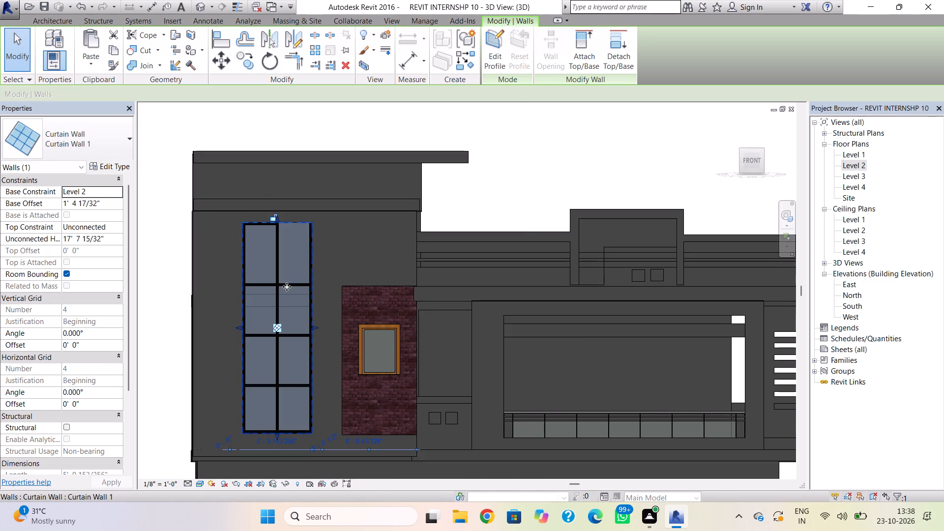
scroll(287, 290, "up", 4)
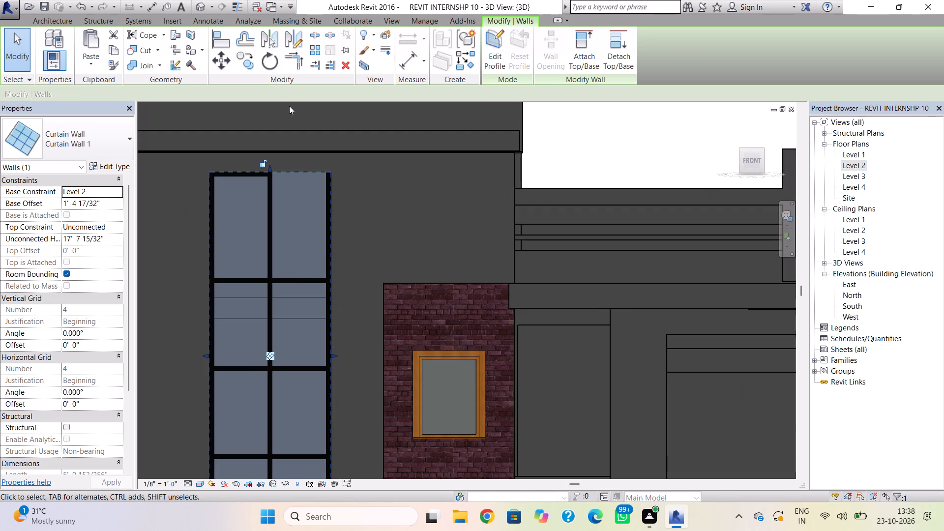
left_click(62, 24)
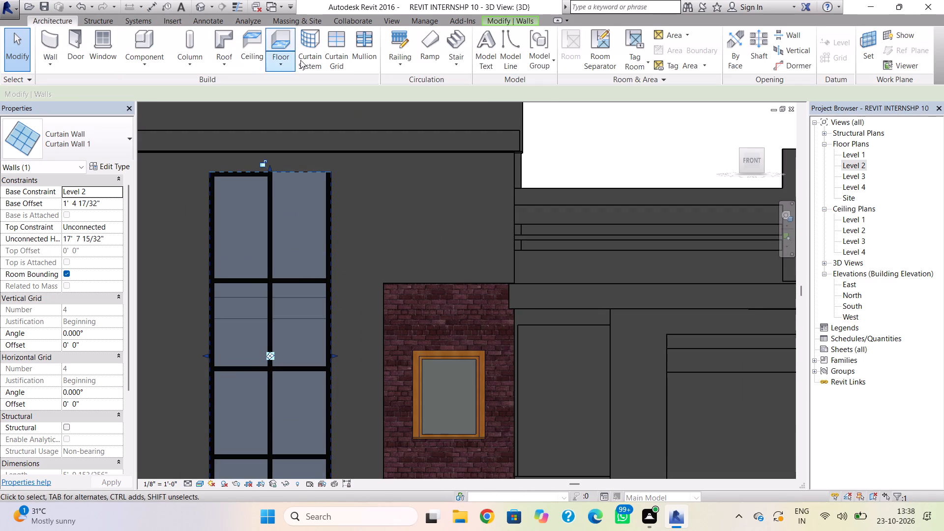
left_click(360, 41)
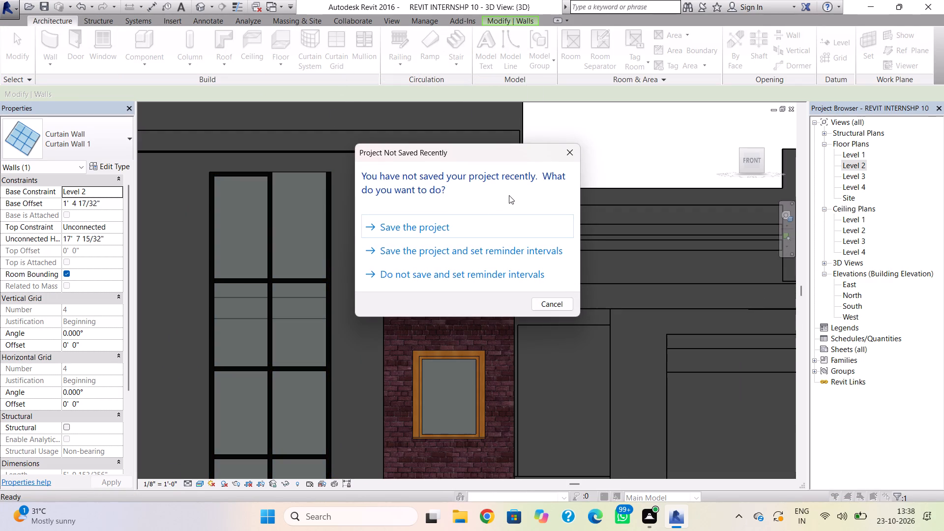
left_click(440, 233)
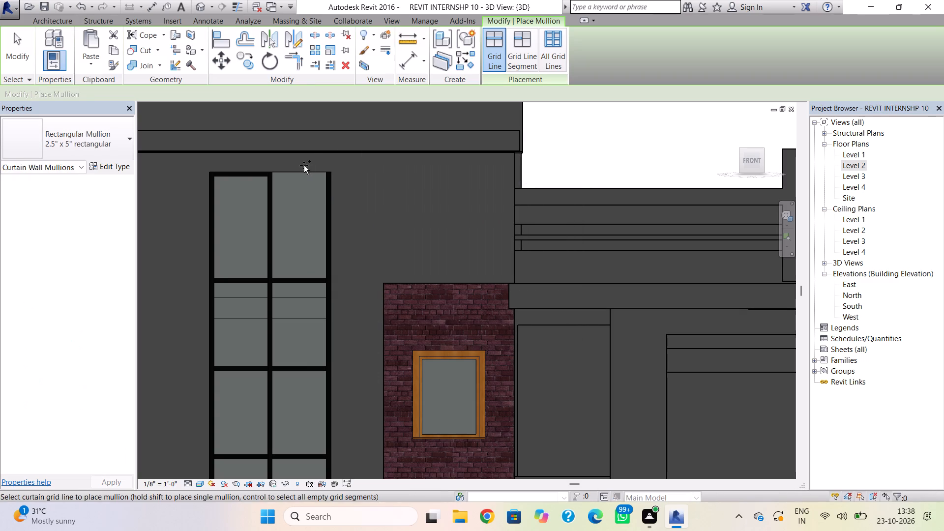
left_click(299, 175)
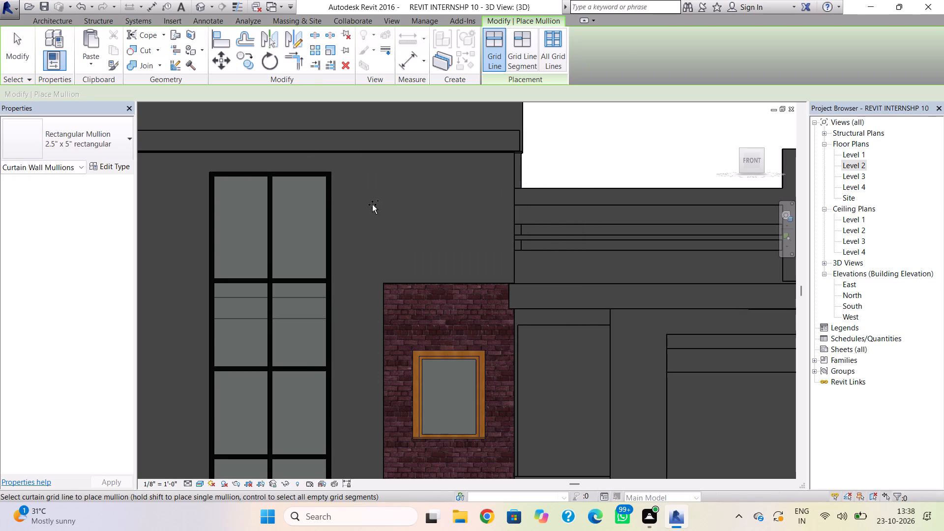
key("Escape")
Delete both mullions of the curtain wall's uppermost intermediate horizontal row together with their grid line.
left_click(289, 279)
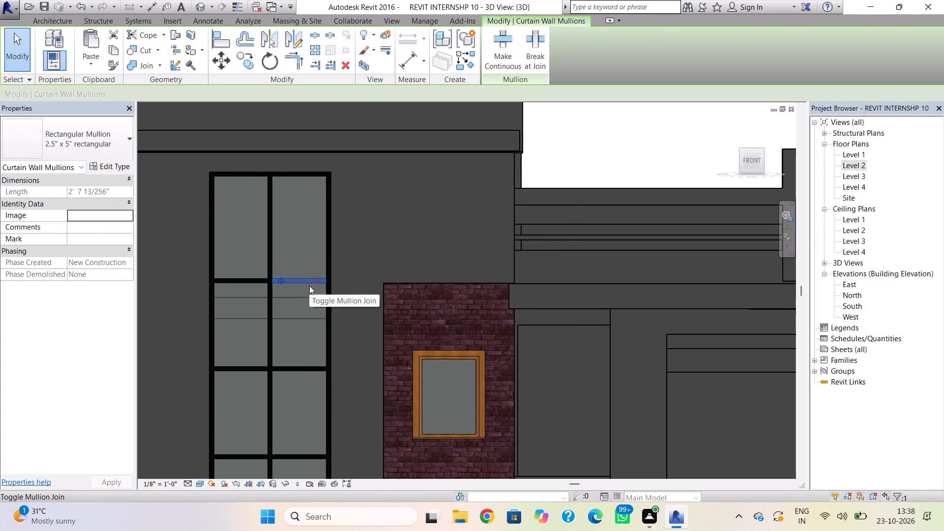
key("Delete")
key("Delete")
left_click(251, 279)
key("Delete")
left_click(296, 280)
key("Delete")
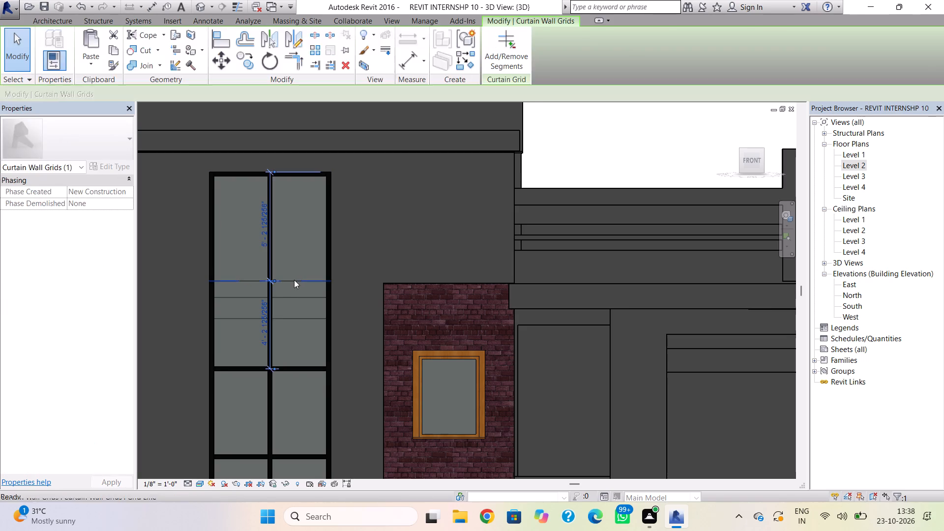
Delete both mullions of the curtain wall's middle horizontal row together with their grid line.
left_click(296, 371)
key("Delete")
left_click(249, 369)
key("Delete")
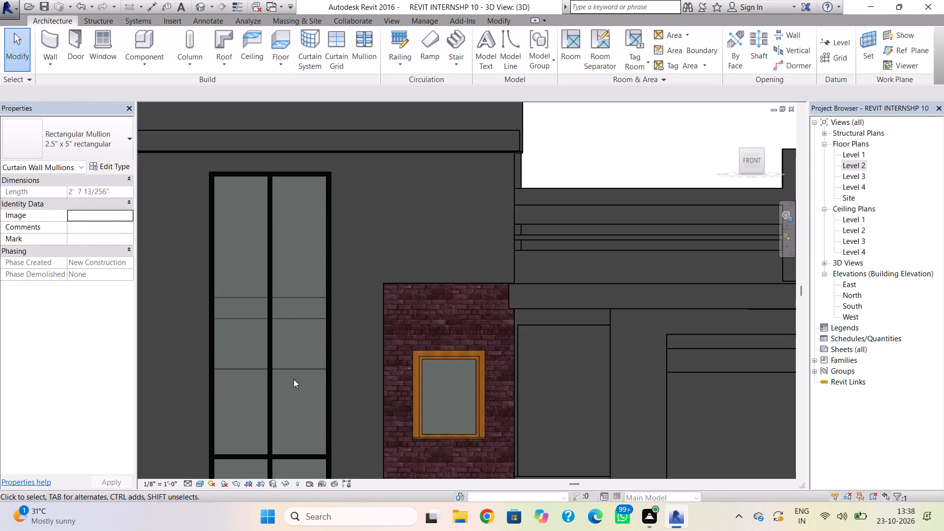
scroll(303, 383, "down", 2)
middle_click_drag(299, 379, 293, 339)
left_click(291, 331)
key("Delete")
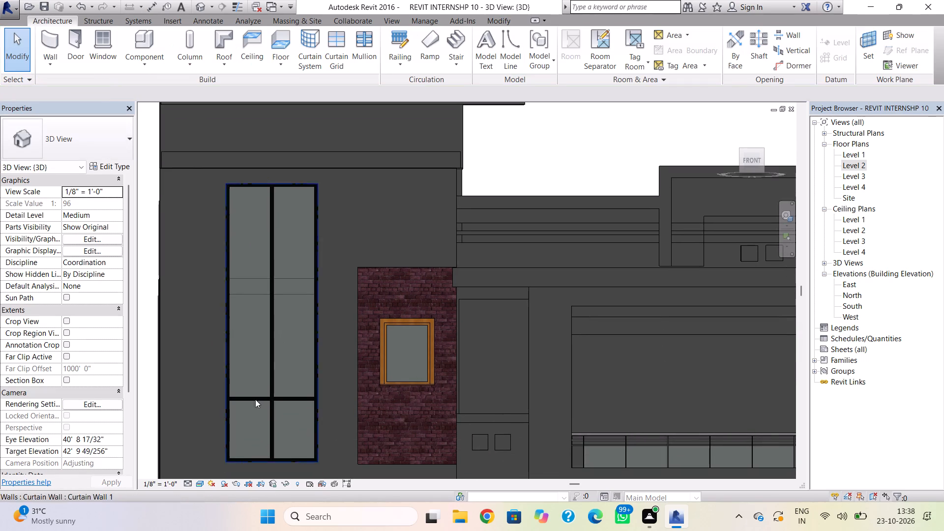
Delete both mullions of the curtain wall's lowest intermediate horizontal row together with their grid line.
left_click(252, 397)
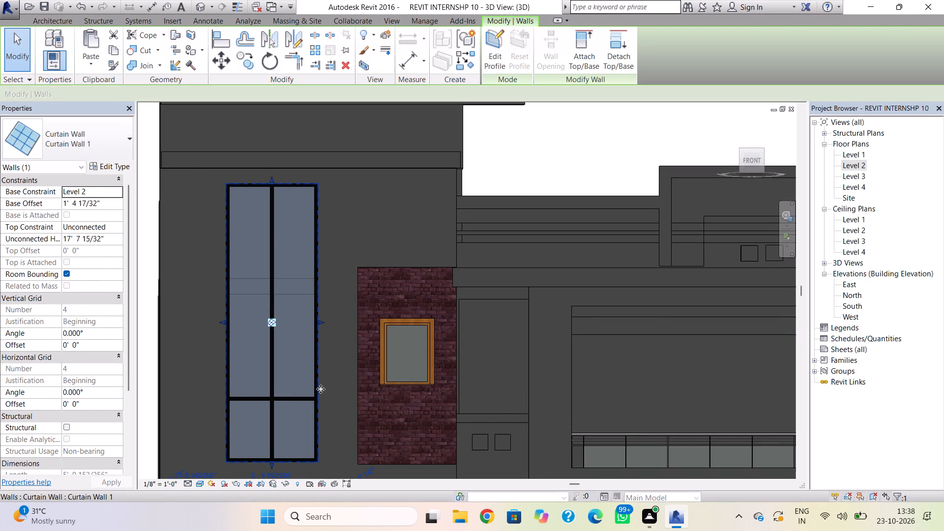
key("Escape")
scroll(290, 398, "up", 8)
left_click(291, 400)
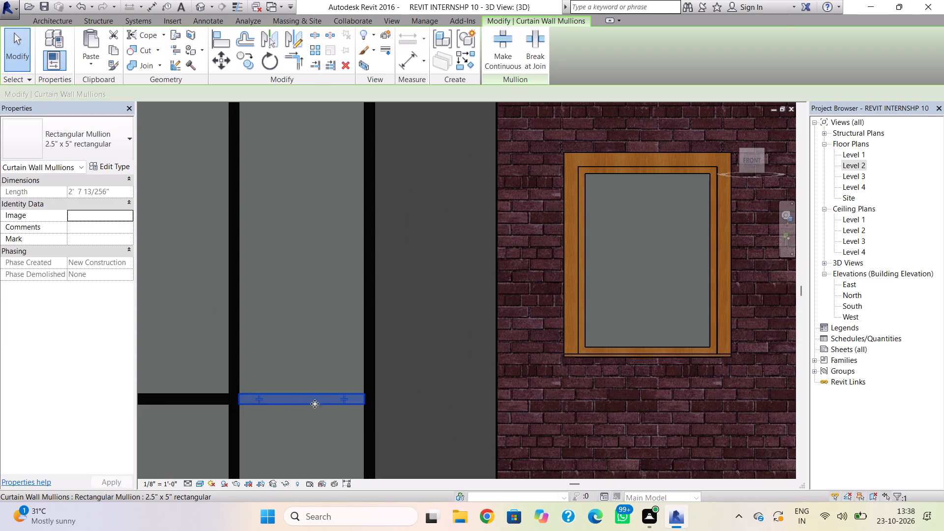
key("Delete")
left_click(210, 400)
key("Delete")
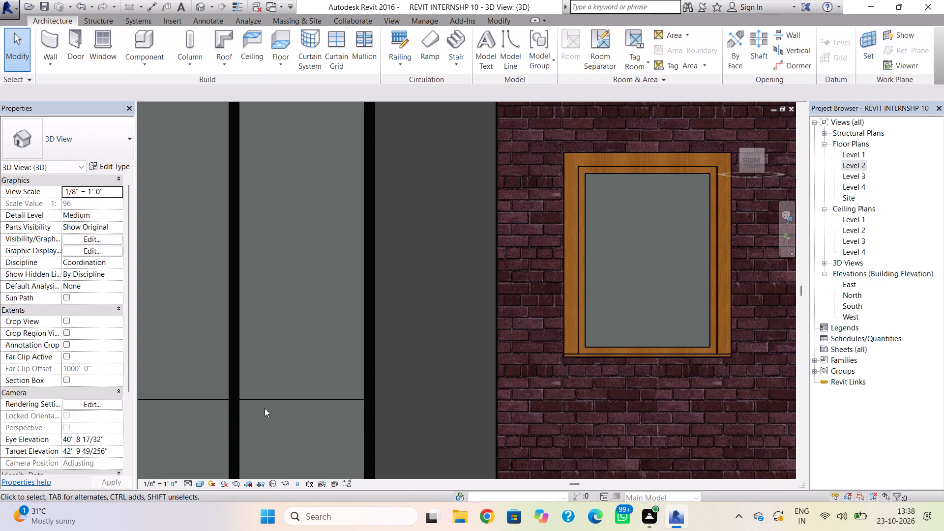
left_click(269, 399)
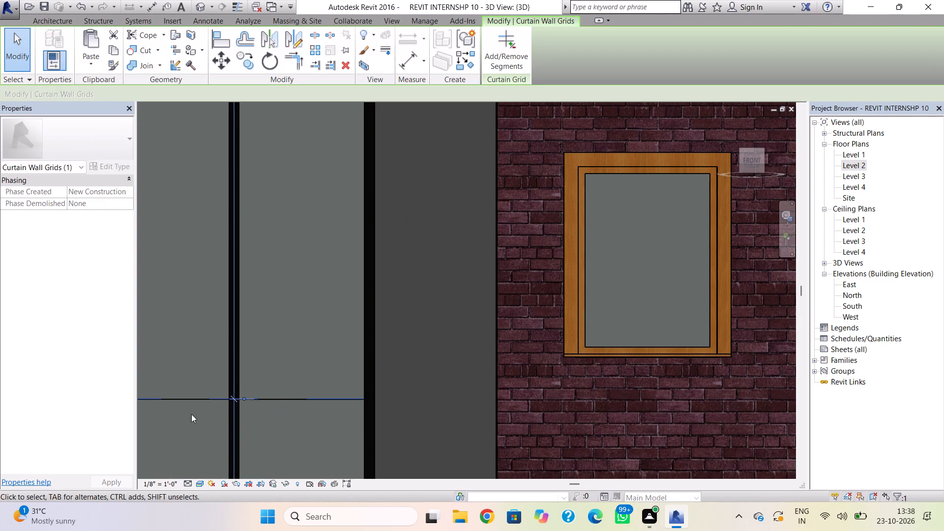
key("Delete")
Add four horizontal grid lines across the tall curtain wall, spaced from the top about 4'-0", 4'-0", 3'-2.5" and 3'-2.5".
scroll(240, 360, "down", 7)
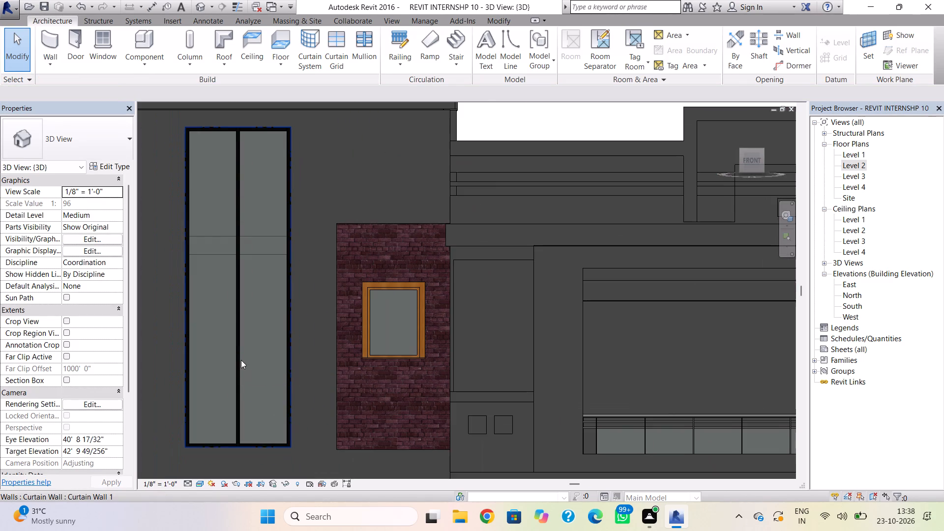
middle_click(242, 360)
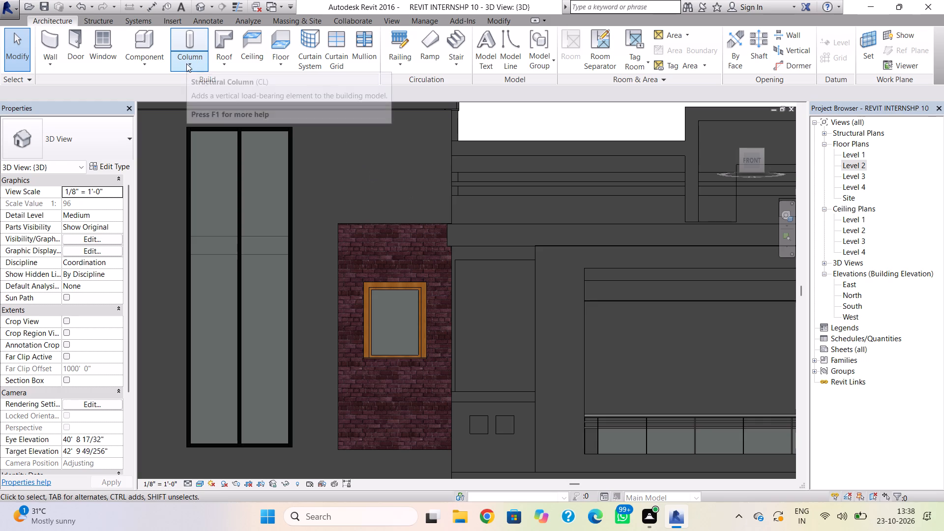
left_click(338, 44)
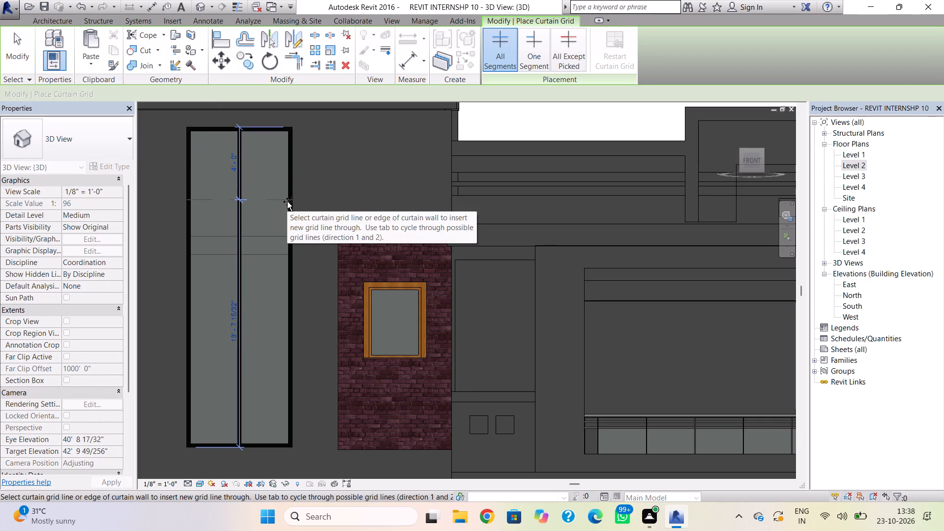
left_click(287, 202)
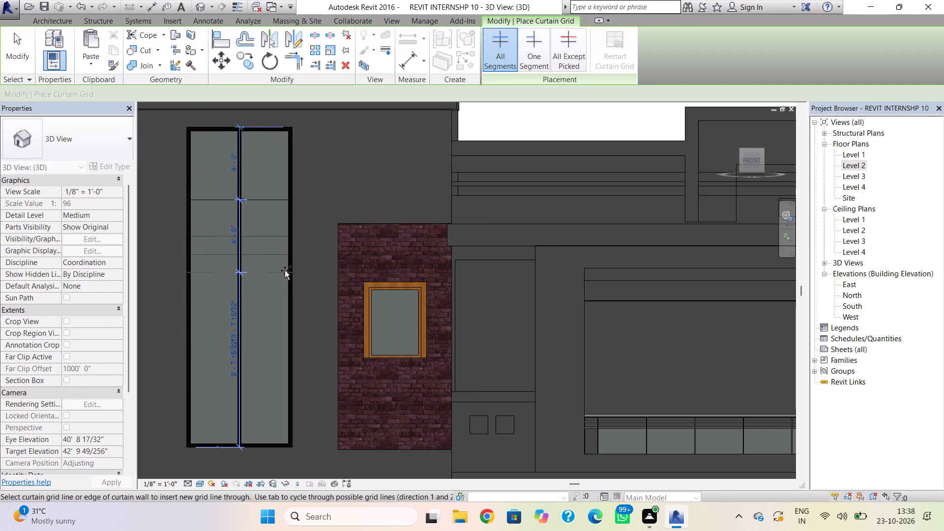
left_click(285, 270)
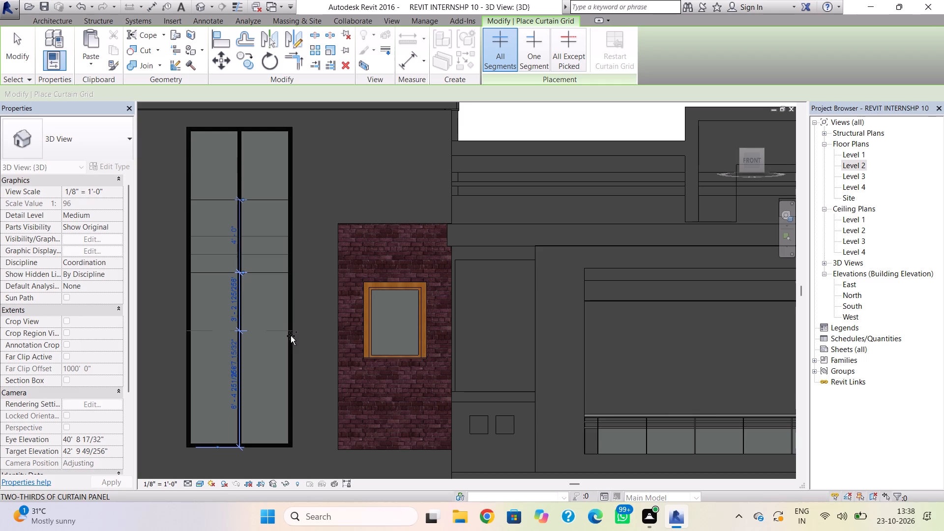
left_click(291, 336)
left_click(291, 384)
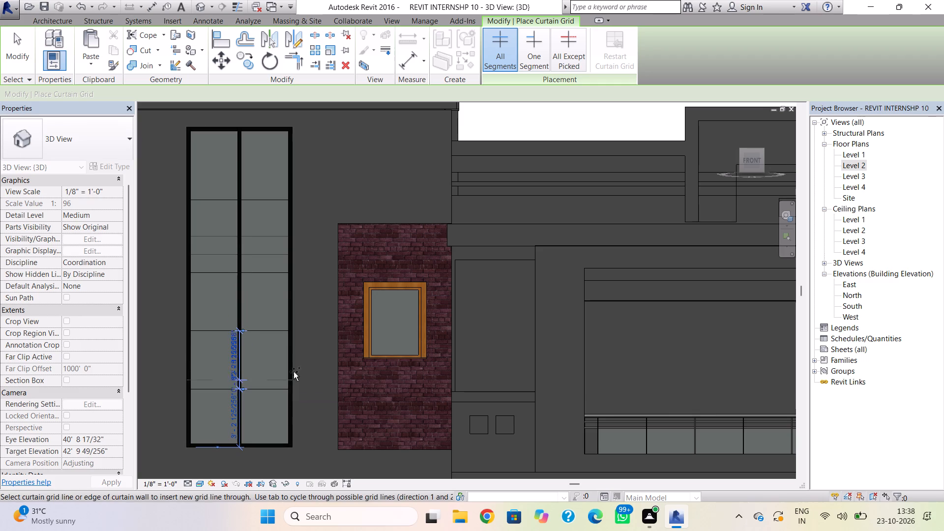
key("Escape")
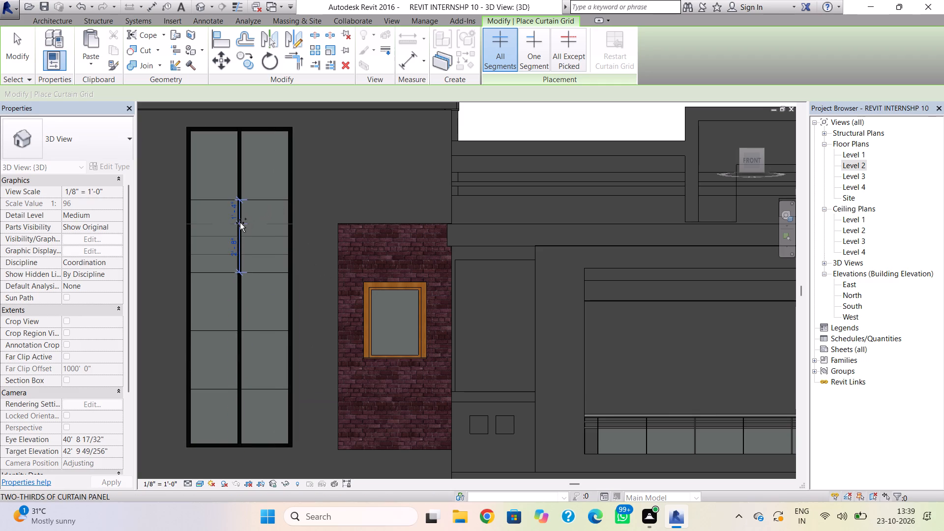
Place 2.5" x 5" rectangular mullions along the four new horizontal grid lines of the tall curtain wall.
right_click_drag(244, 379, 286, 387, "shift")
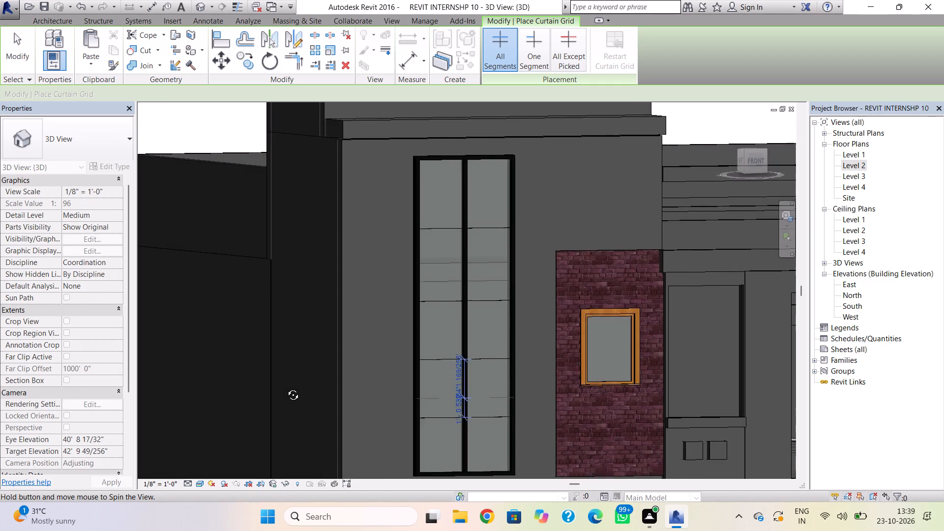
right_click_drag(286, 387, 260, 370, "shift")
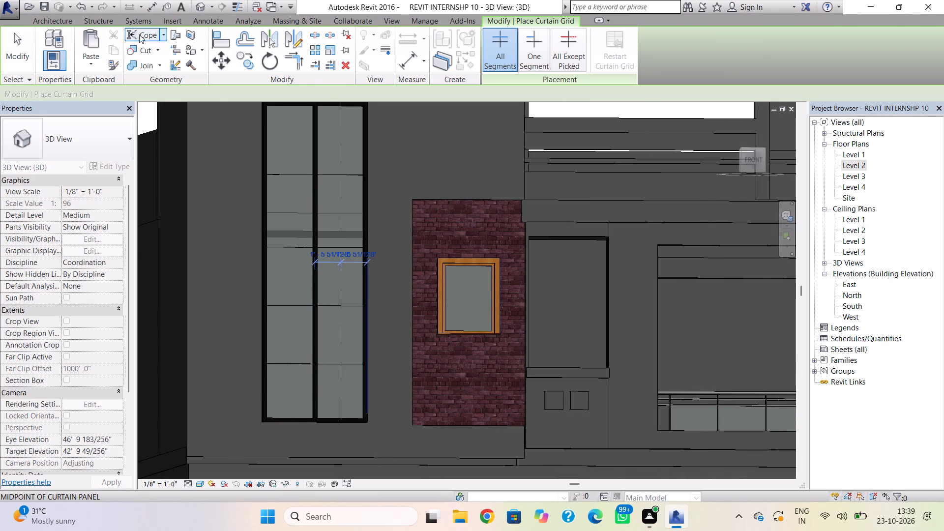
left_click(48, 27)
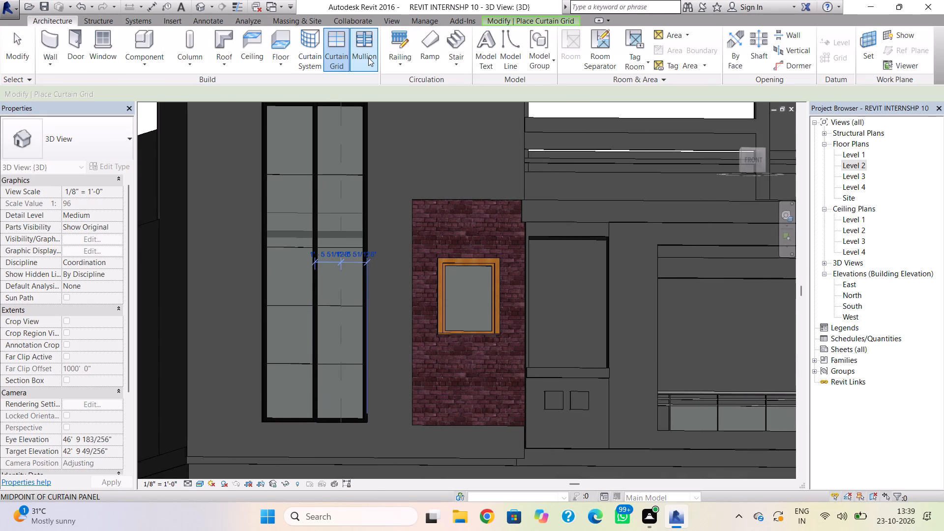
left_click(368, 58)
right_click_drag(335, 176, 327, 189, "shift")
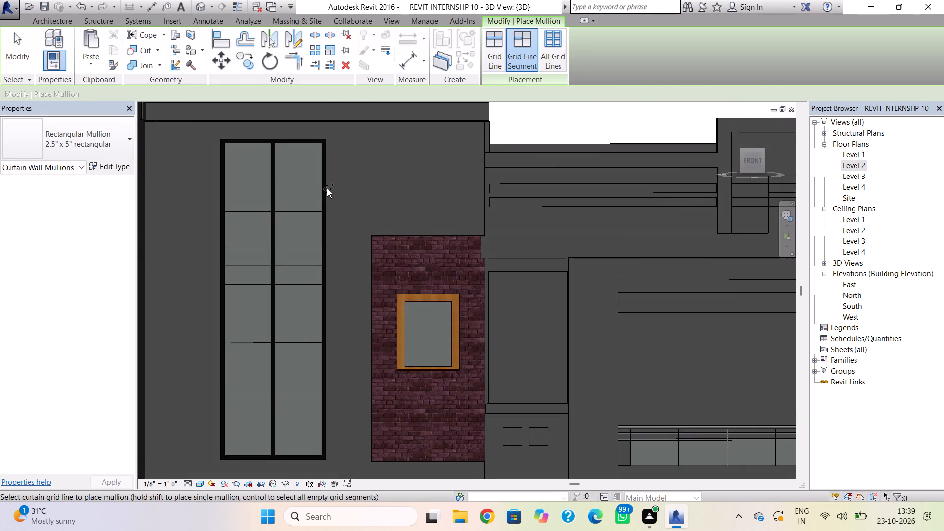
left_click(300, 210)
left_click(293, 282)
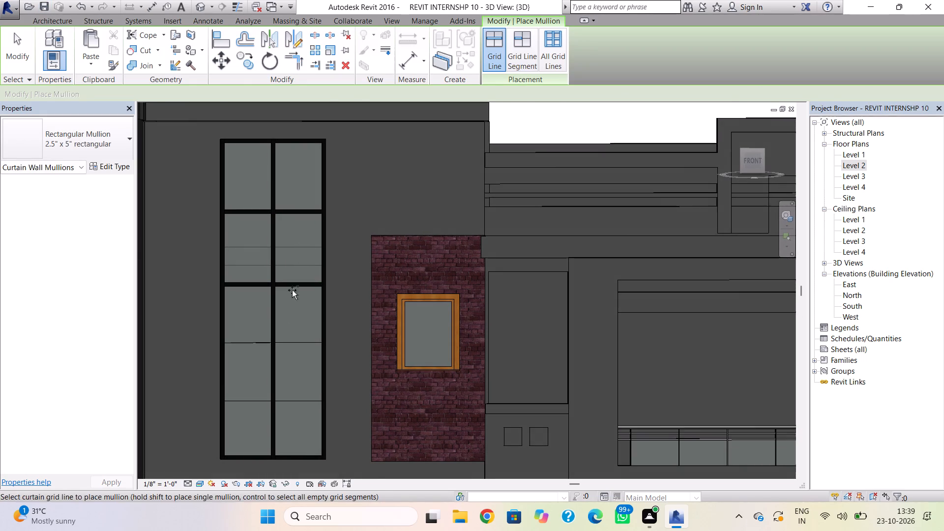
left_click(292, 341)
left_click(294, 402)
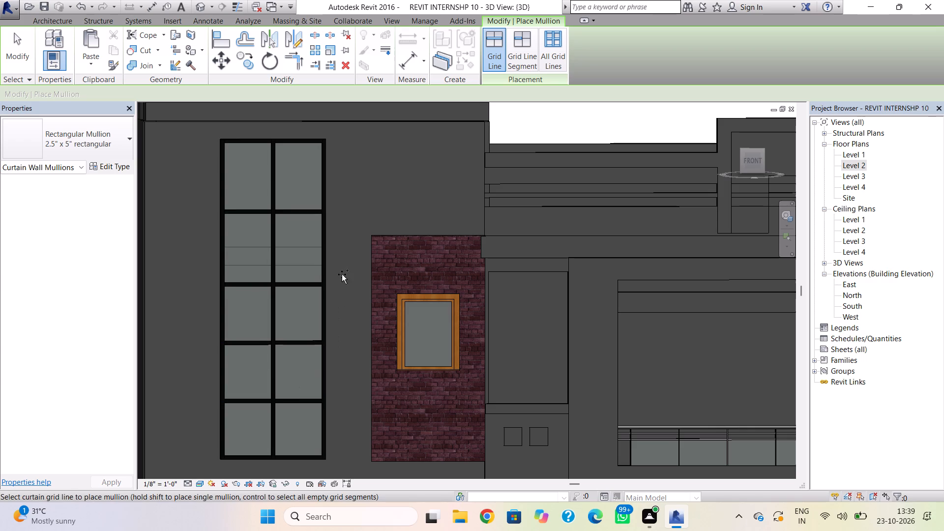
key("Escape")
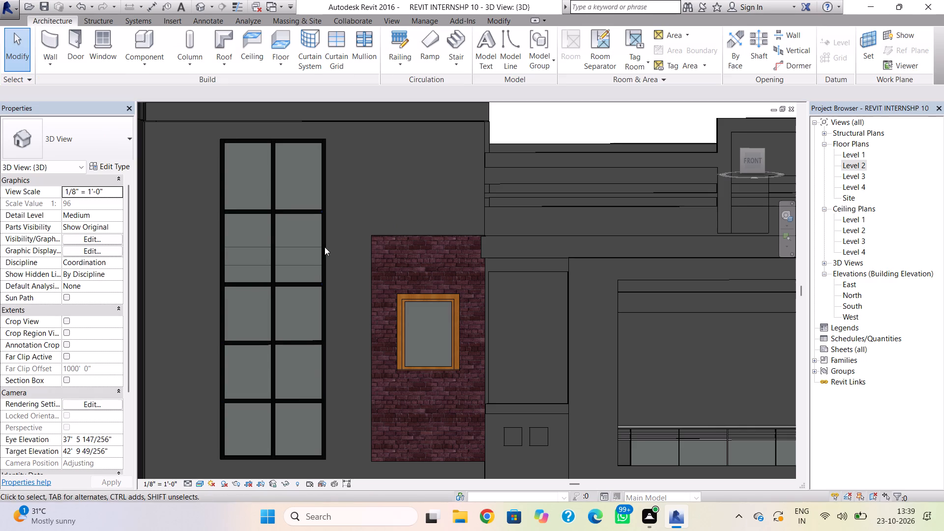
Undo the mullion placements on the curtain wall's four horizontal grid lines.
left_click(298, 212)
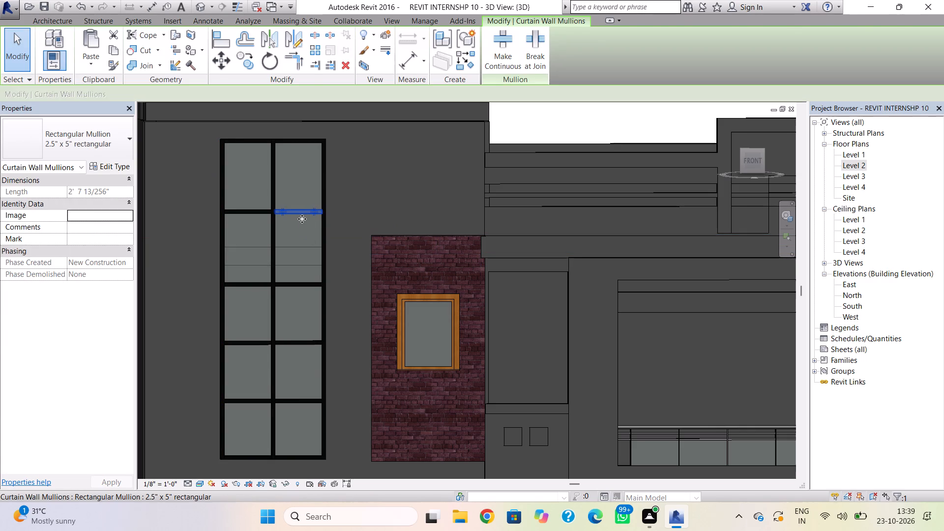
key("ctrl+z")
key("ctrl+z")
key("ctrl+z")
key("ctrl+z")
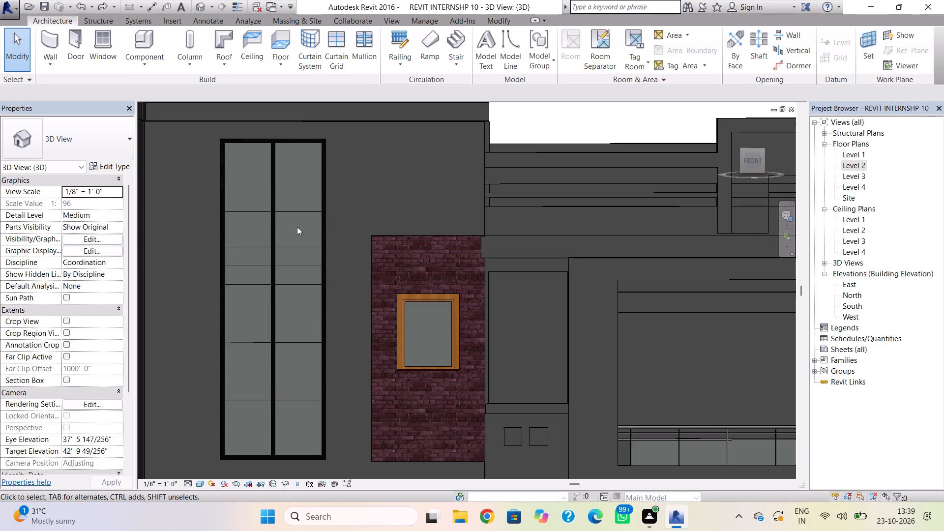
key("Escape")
Nudge the curtain wall's upper three horizontal grid lines upward: the first and third by one increment, the second by two.
left_click(299, 213)
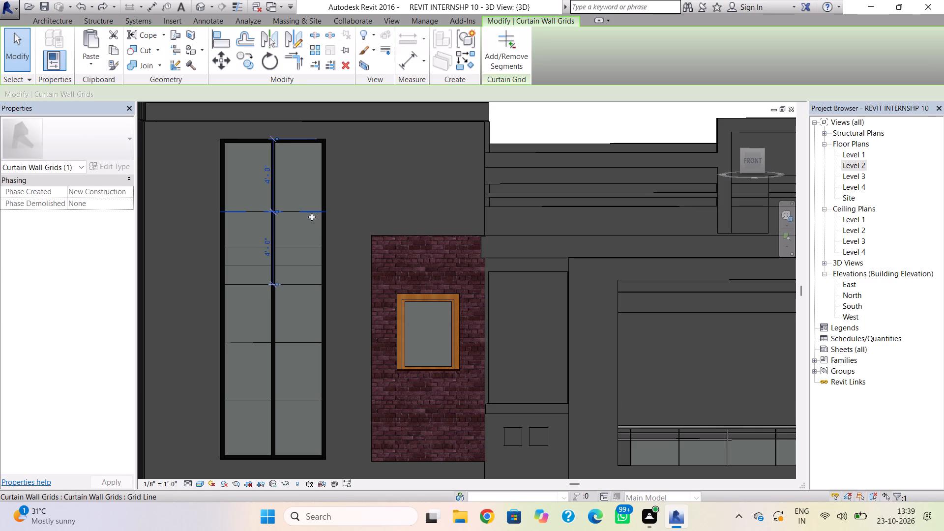
key("Up")
left_click(292, 284)
key("Up")
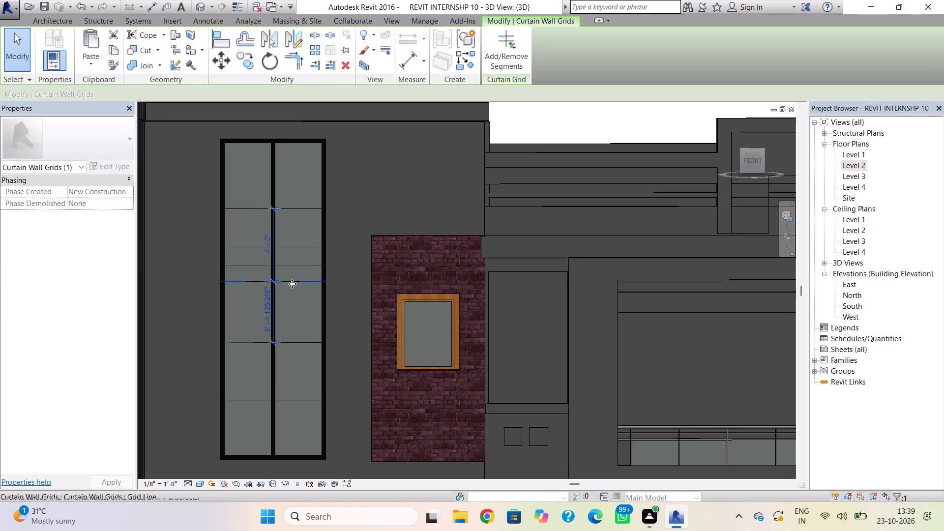
key("Up")
left_click(295, 347)
key("Up")
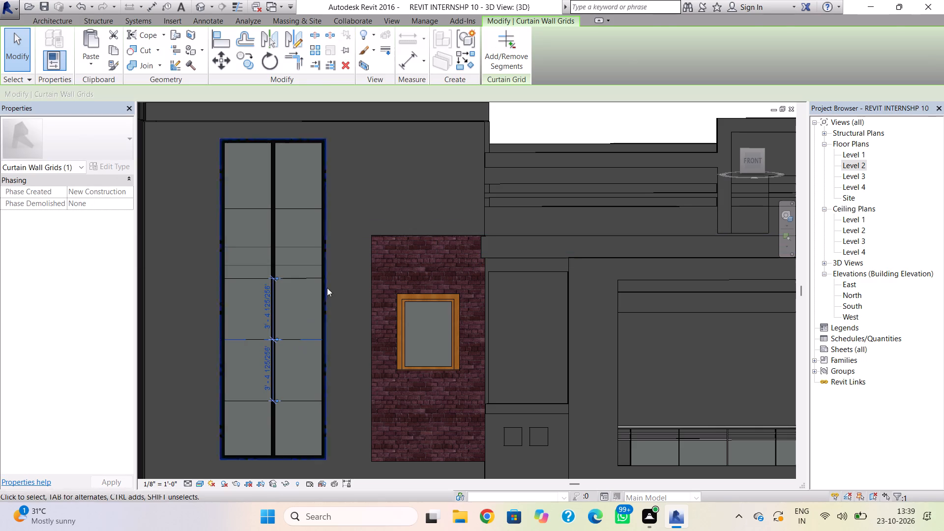
left_click(377, 199)
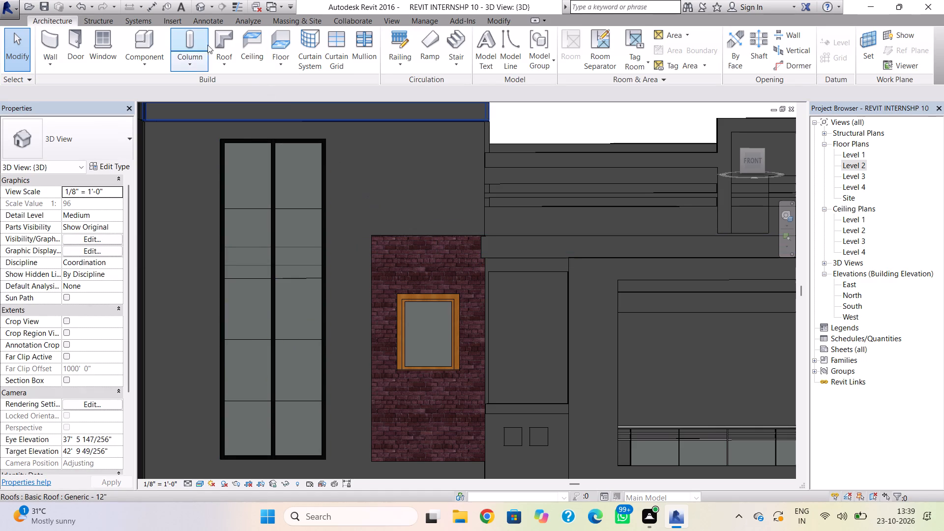
Place 2.5" x 5" rectangular mullions along all four horizontal grid lines of the tall curtain wall.
left_click(370, 37)
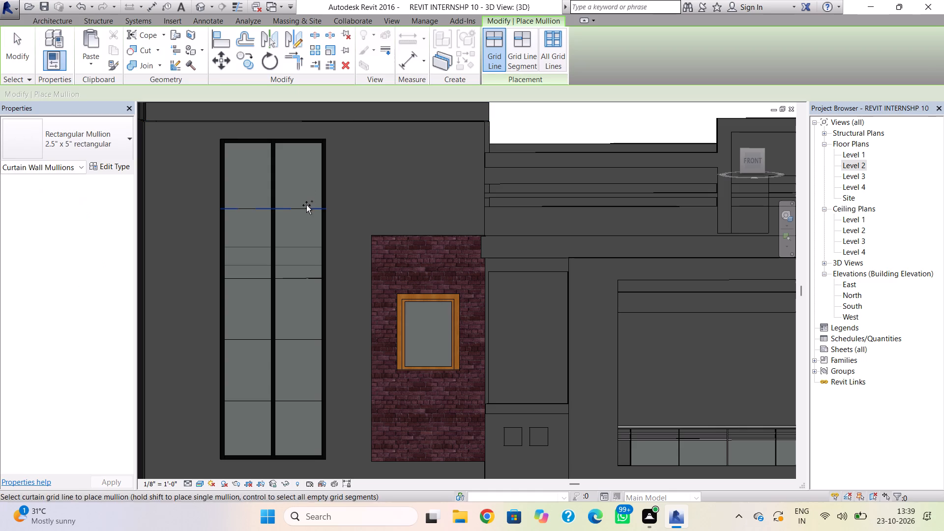
left_click(305, 210)
left_click(308, 276)
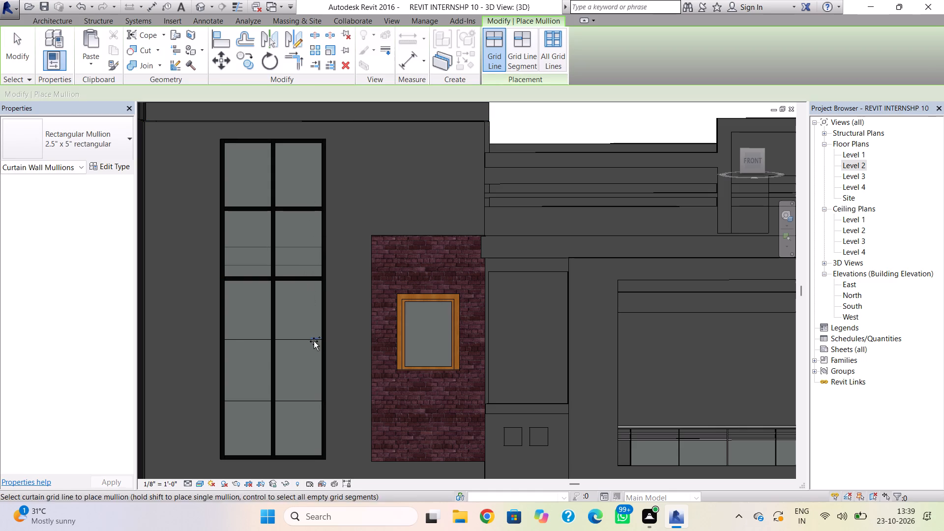
left_click(314, 340)
left_click(307, 401)
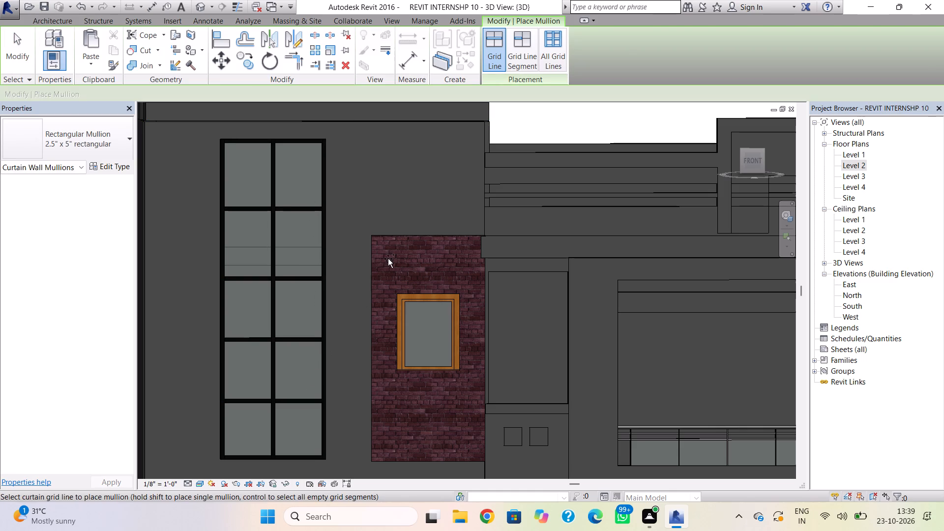
key("Escape")
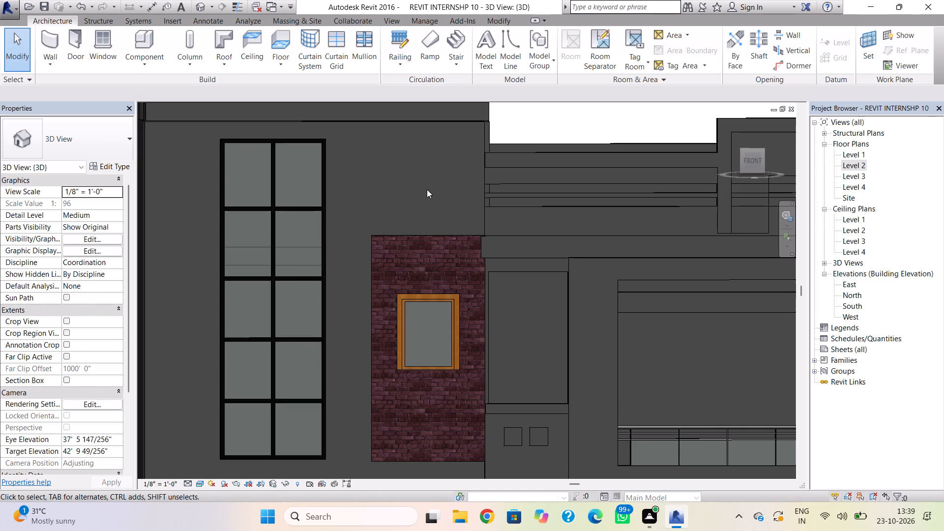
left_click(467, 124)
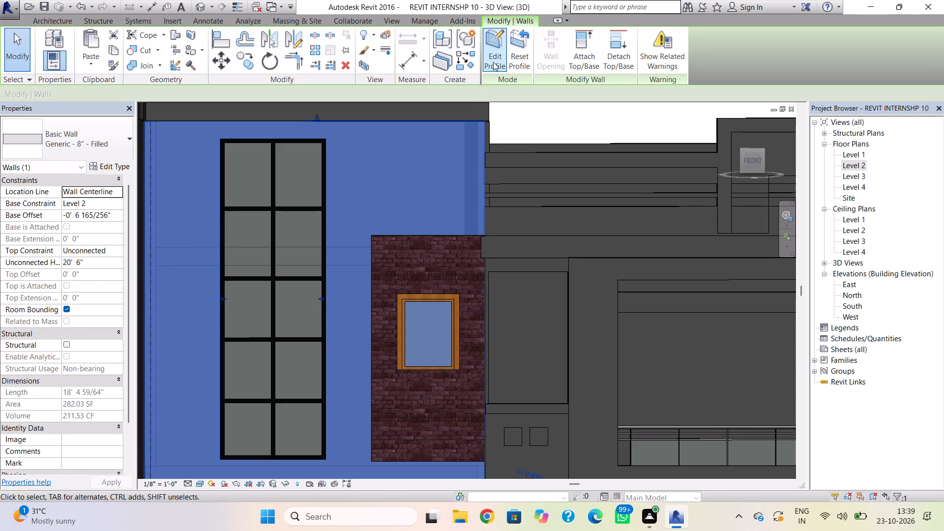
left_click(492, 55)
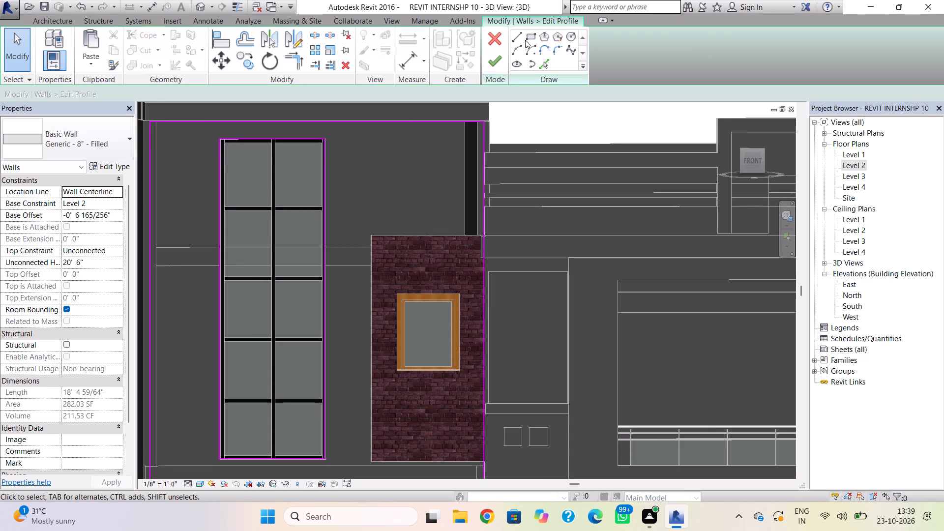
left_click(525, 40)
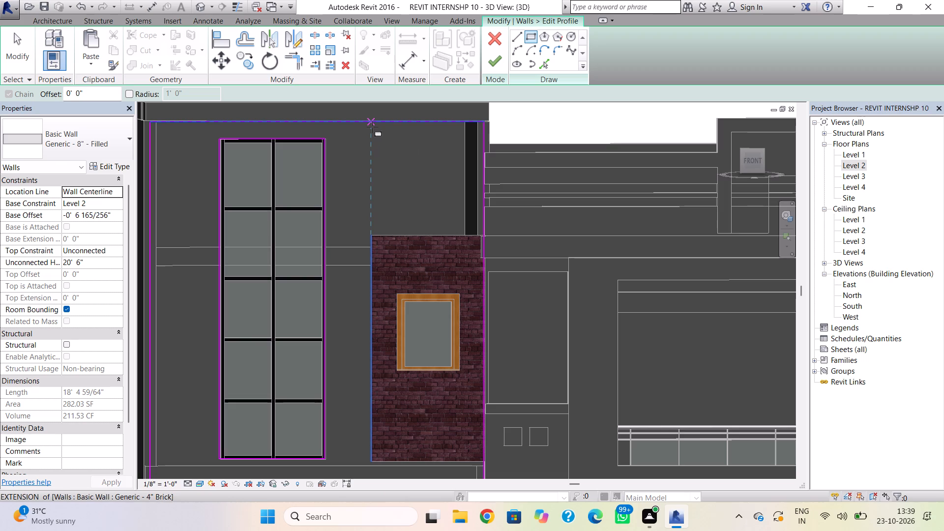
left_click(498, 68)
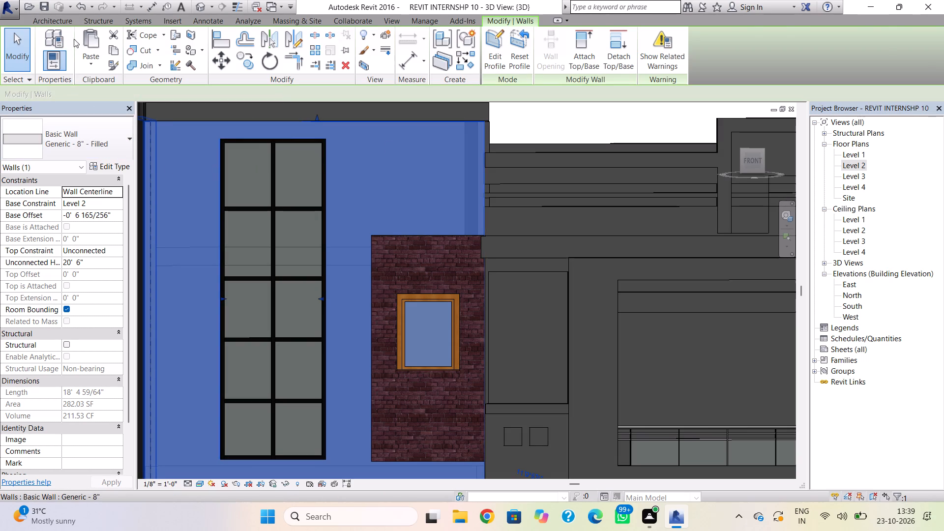
Start an in-place model component in the Walls family category, accepting the suggested name.
left_click(60, 19)
left_click(138, 65)
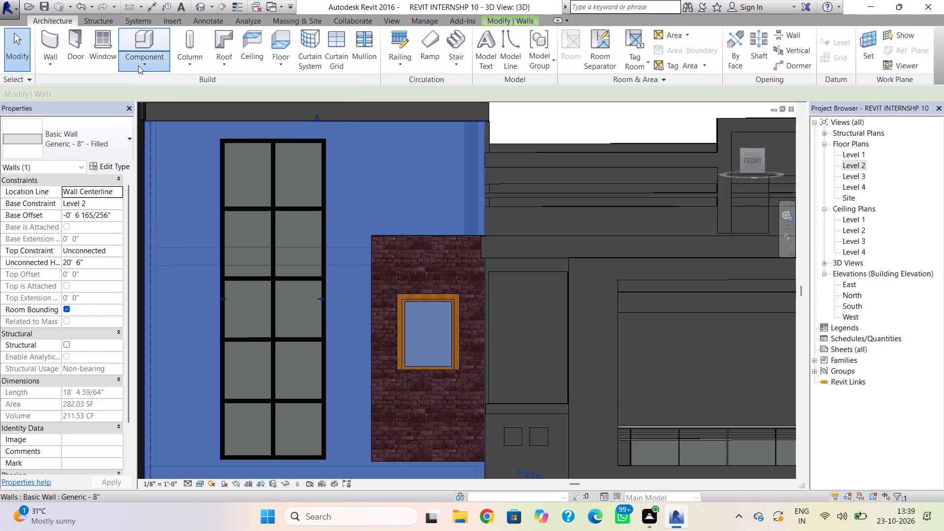
left_click(165, 109)
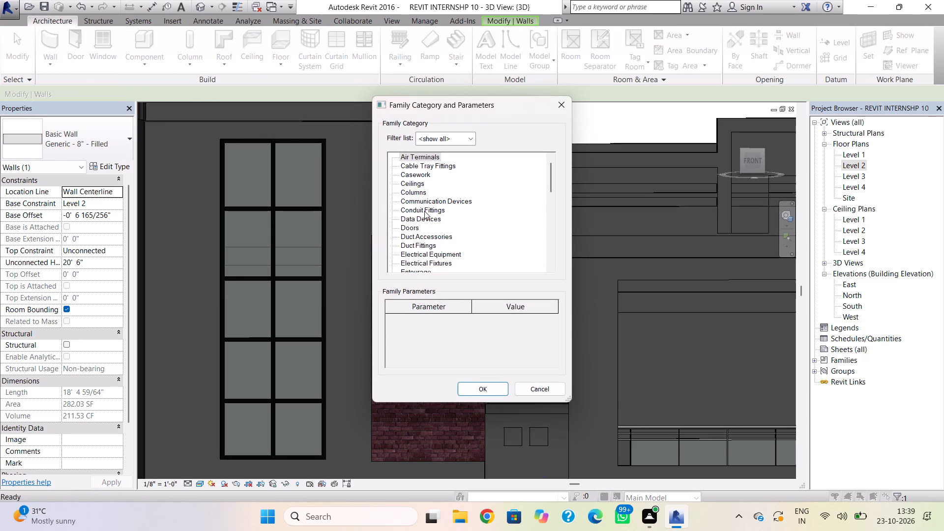
scroll(424, 211, "down", 18)
scroll(423, 215, "down", 3)
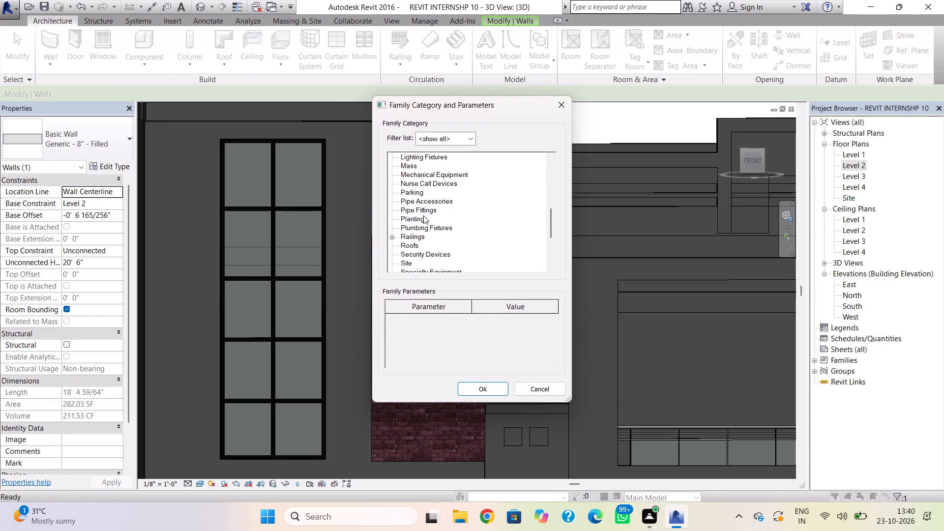
scroll(423, 215, "down", 13)
left_click(409, 254)
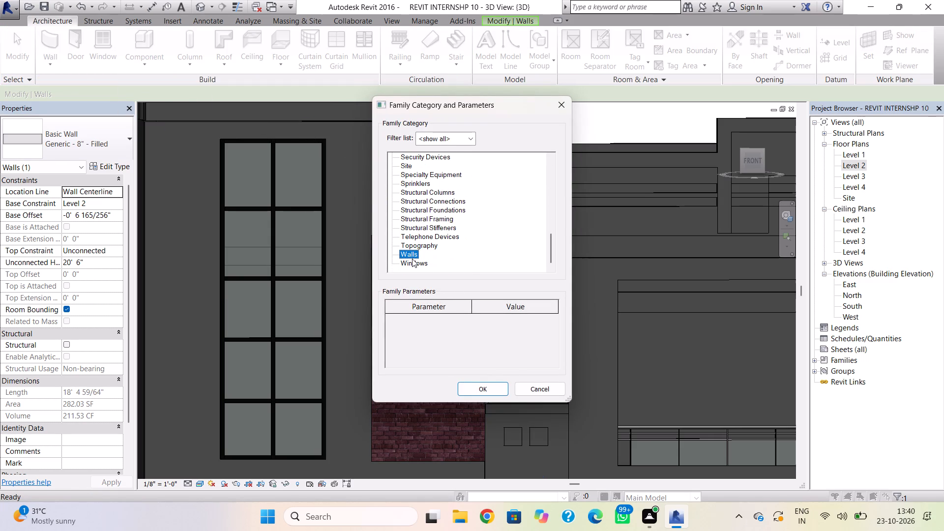
left_click(487, 384)
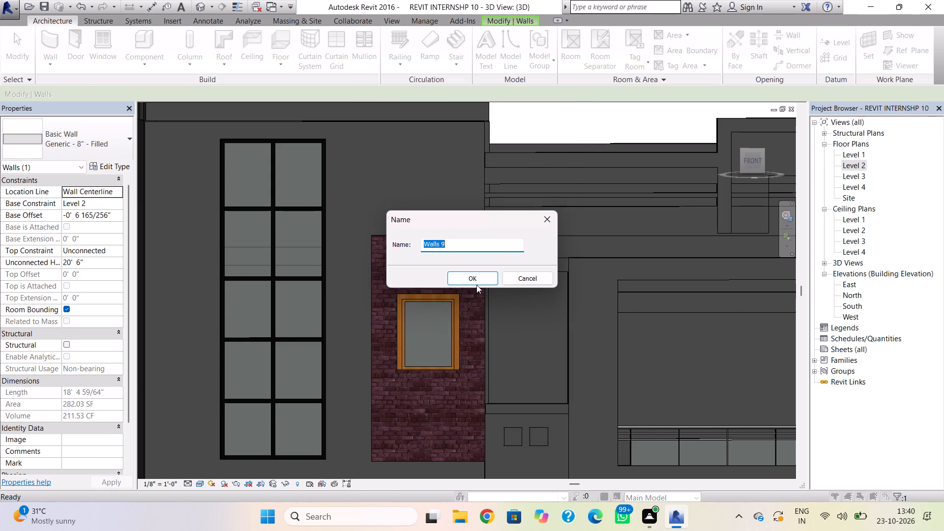
left_click(477, 281)
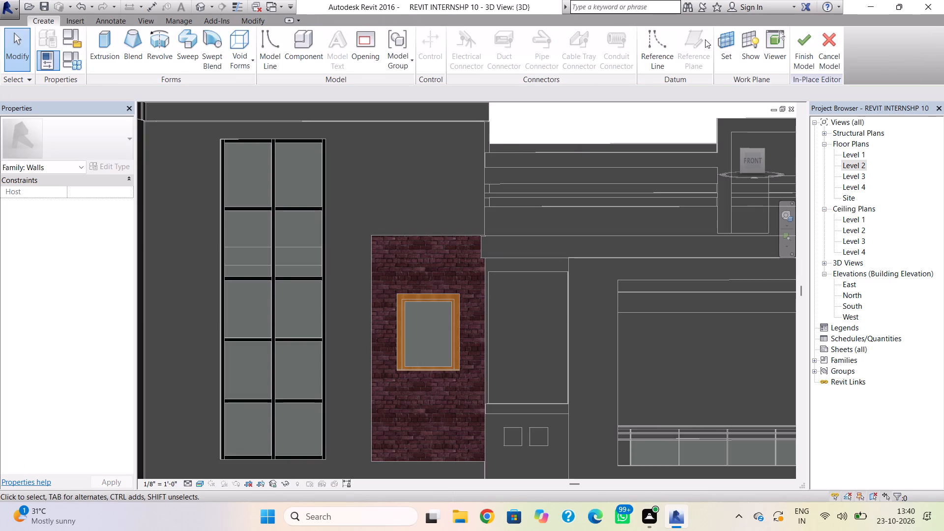
Set the work plane by picking the face of the tower's front wall above the brick panel.
left_click(724, 45)
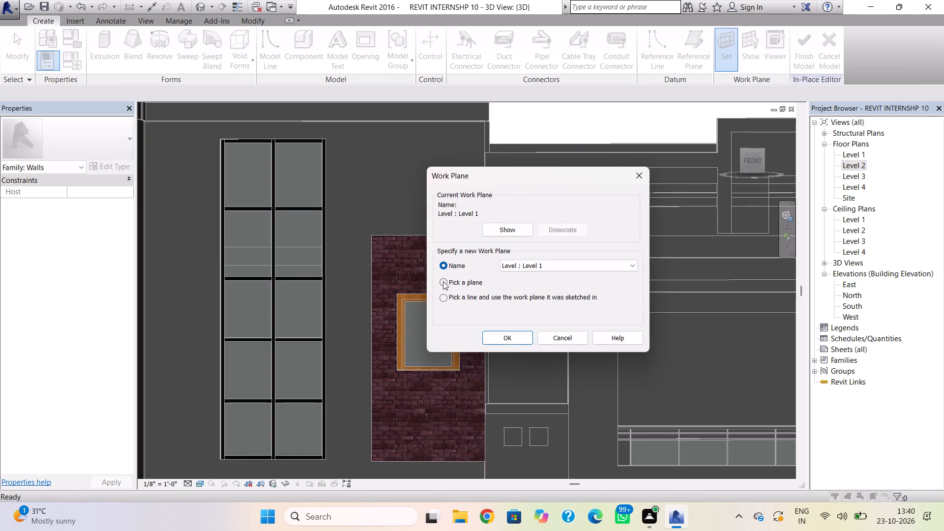
left_click(443, 281)
left_click(509, 336)
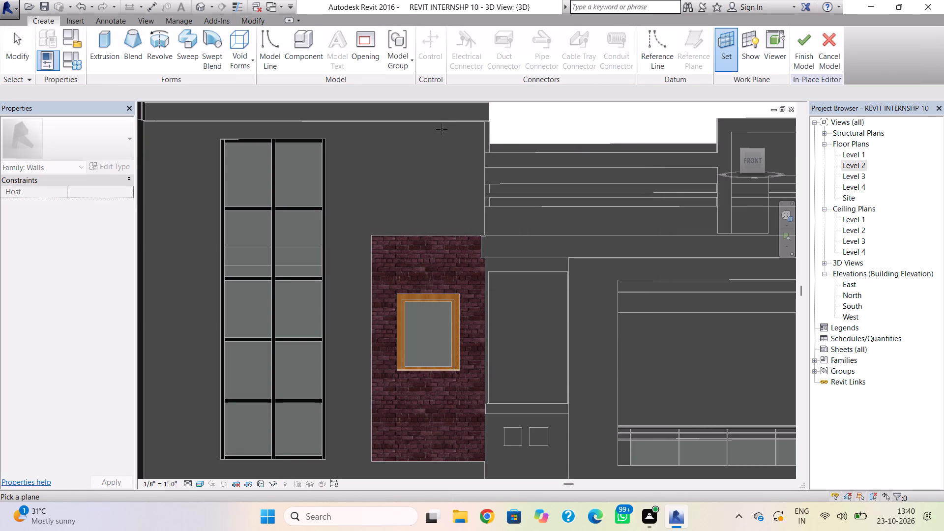
left_click(471, 126)
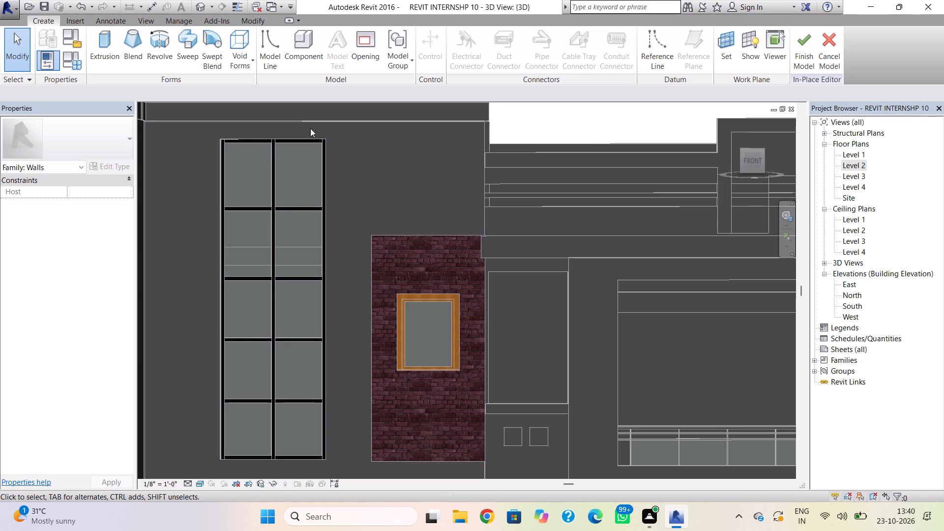
Start an extrusion and sketch a narrow rectangle about 6 3/4" wide and 6' 3" tall from the roof line to the brick panel's upper corner.
left_click(106, 51)
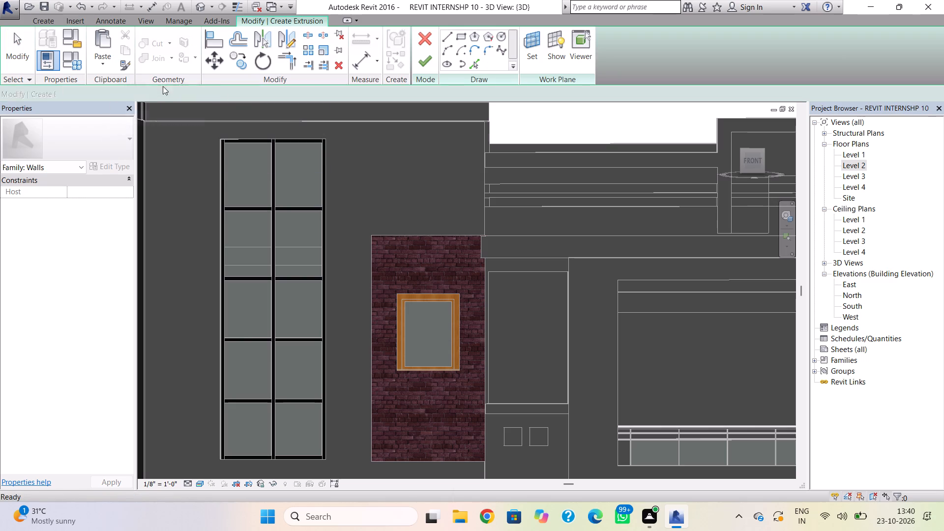
left_click(461, 39)
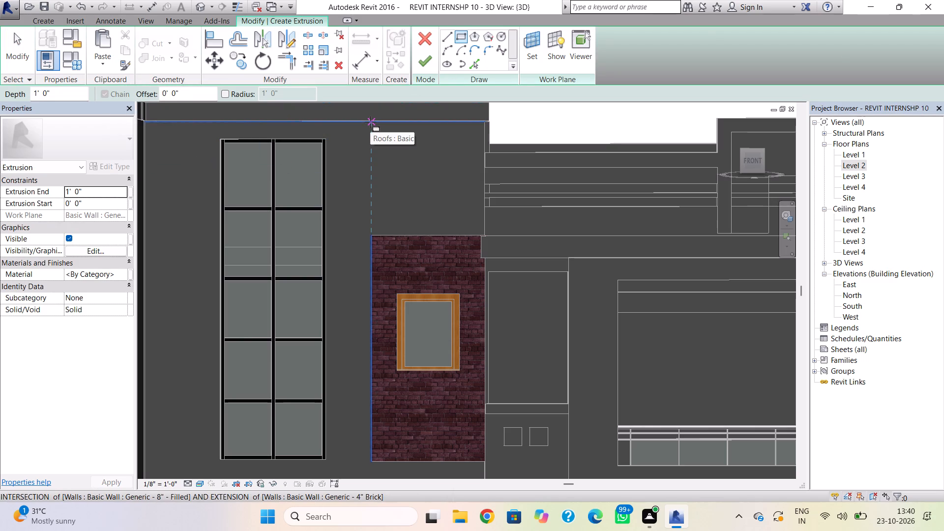
left_click(370, 122)
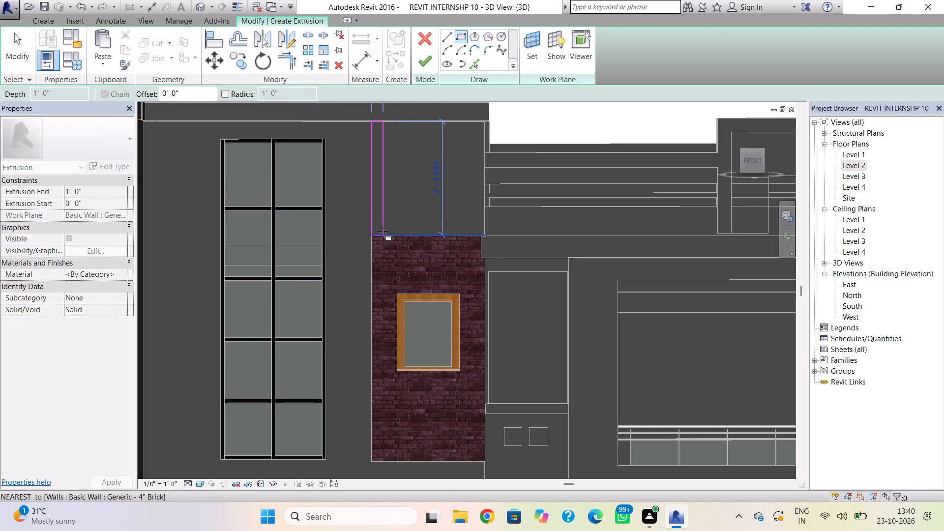
scroll(383, 231, "up", 7)
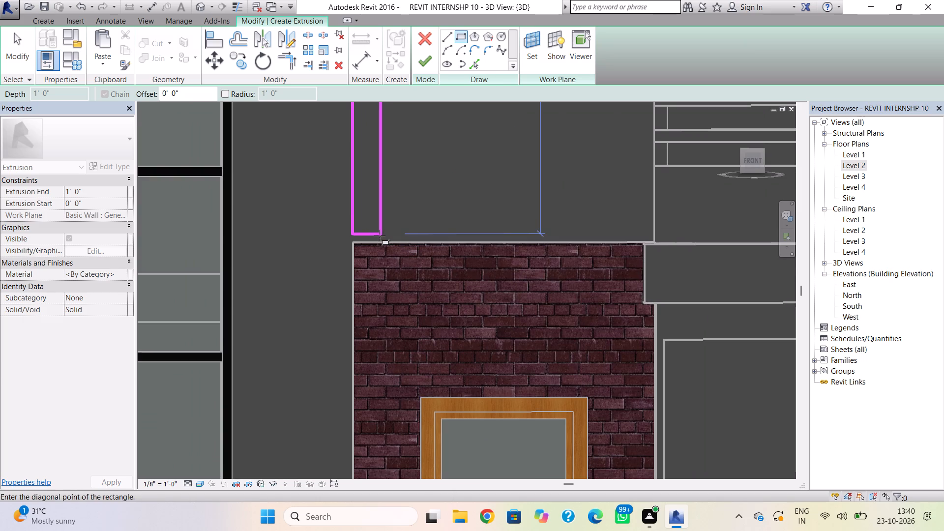
left_click(380, 237)
scroll(397, 190, "down", 8)
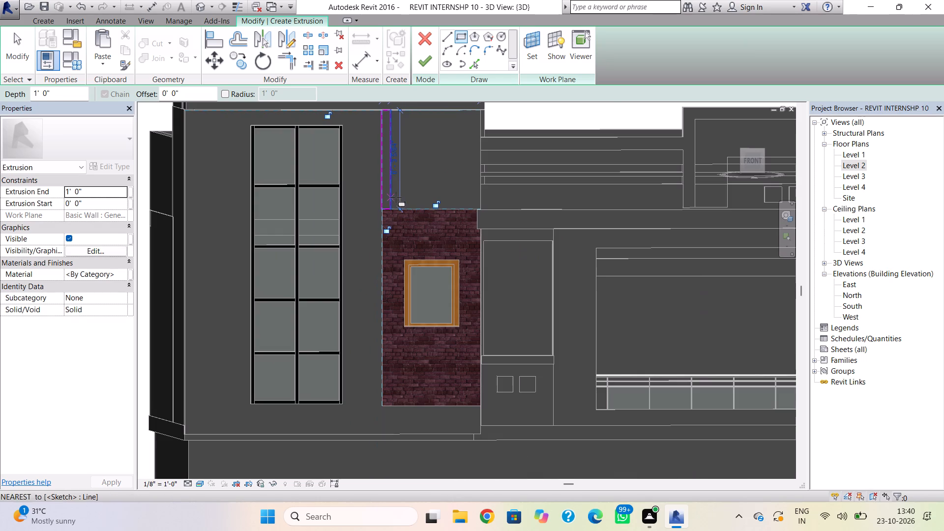
key("Escape")
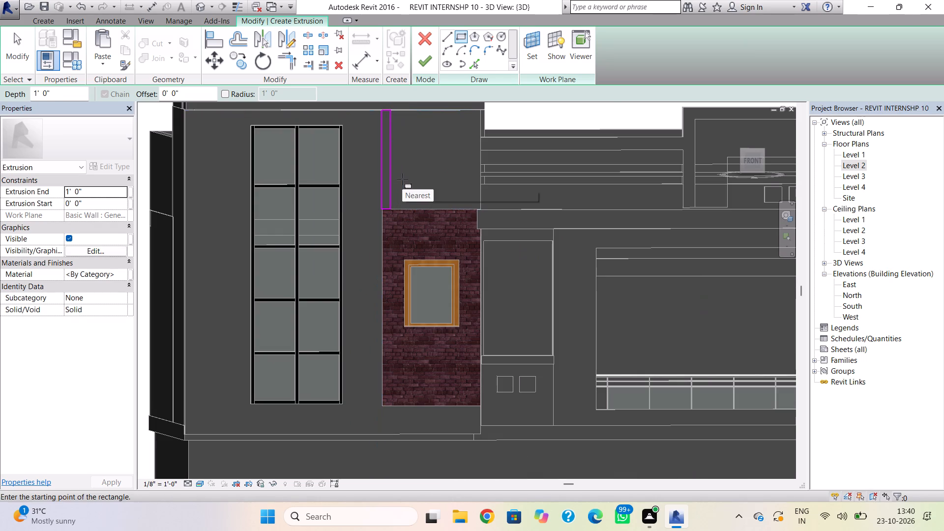
key("Escape")
Copy the rectangle five times in a roughly even row across the wall above the brick panel, and finish the 1' 0" extrusion.
scroll(405, 175, "up", 1)
middle_click_drag(405, 175, 413, 220)
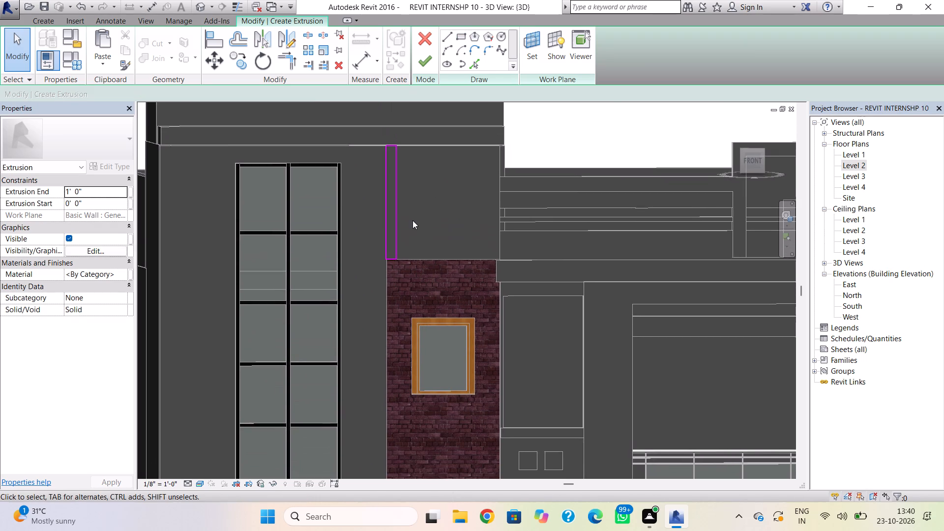
left_click_drag(416, 204, 359, 231)
scroll(382, 234, "up", 4)
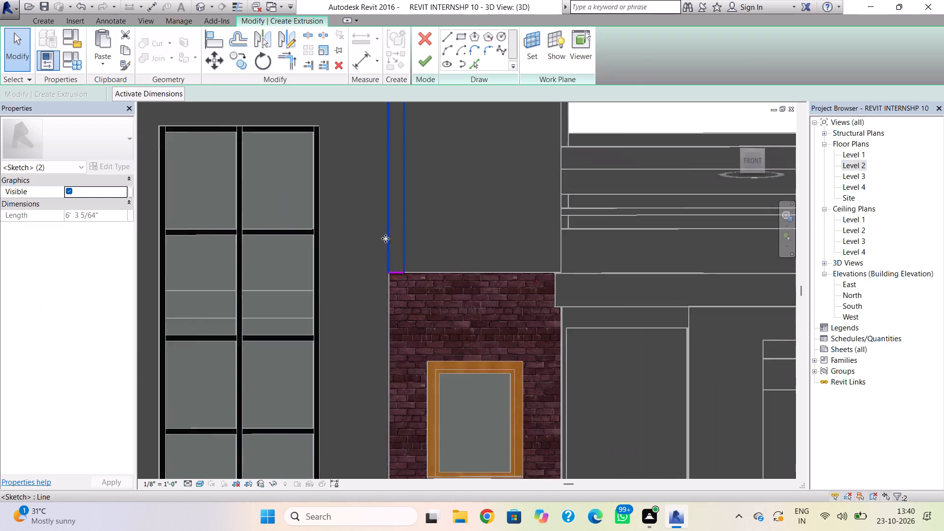
left_click(399, 276)
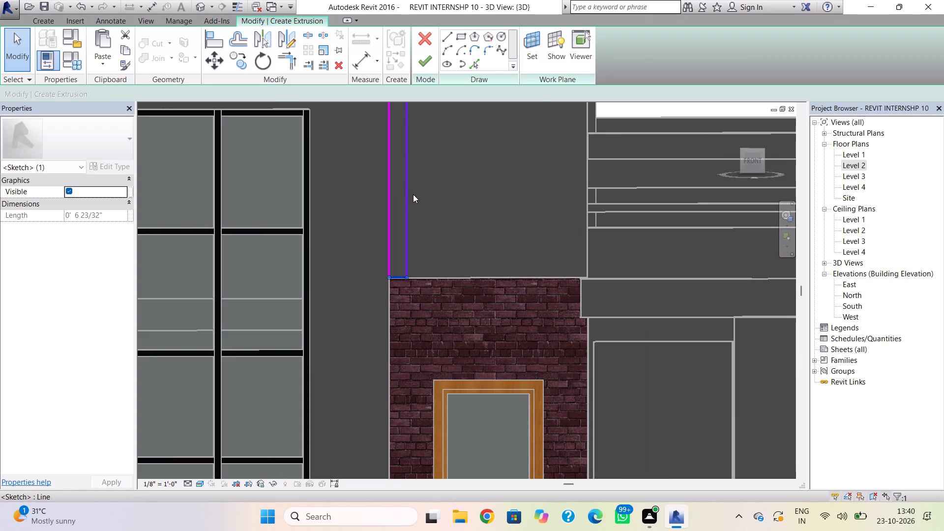
left_click_drag(420, 206, 374, 233, "ctrl")
scroll(398, 193, "down", 1)
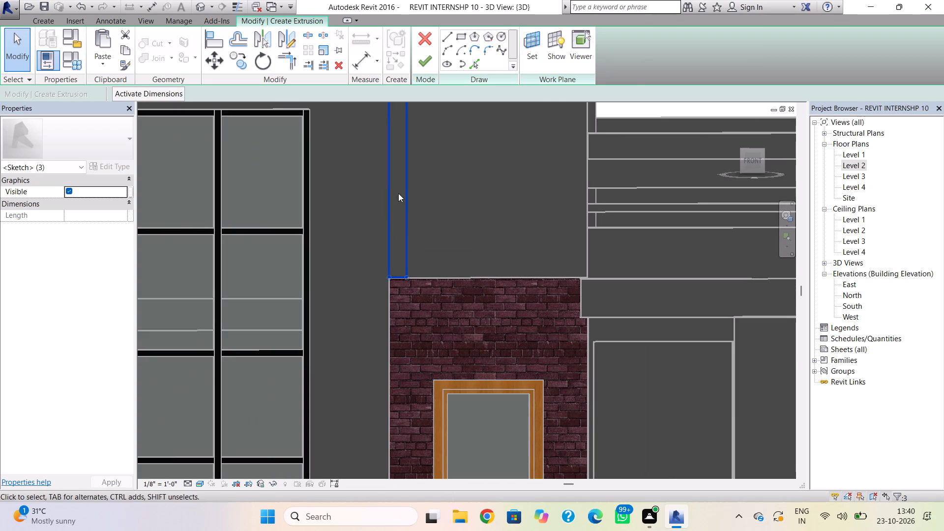
middle_click_drag(398, 194, 384, 303)
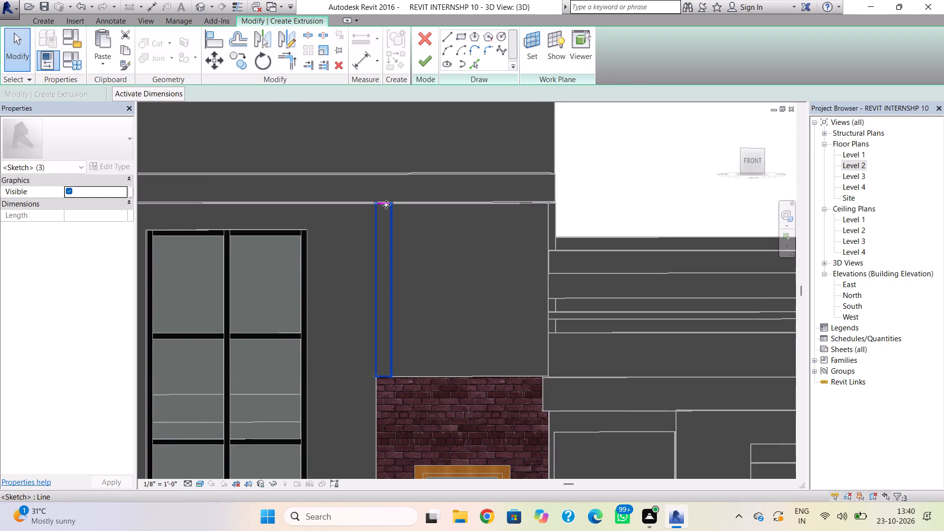
scroll(383, 205, "up", 3, "ctrl")
left_click(383, 202, "ctrl")
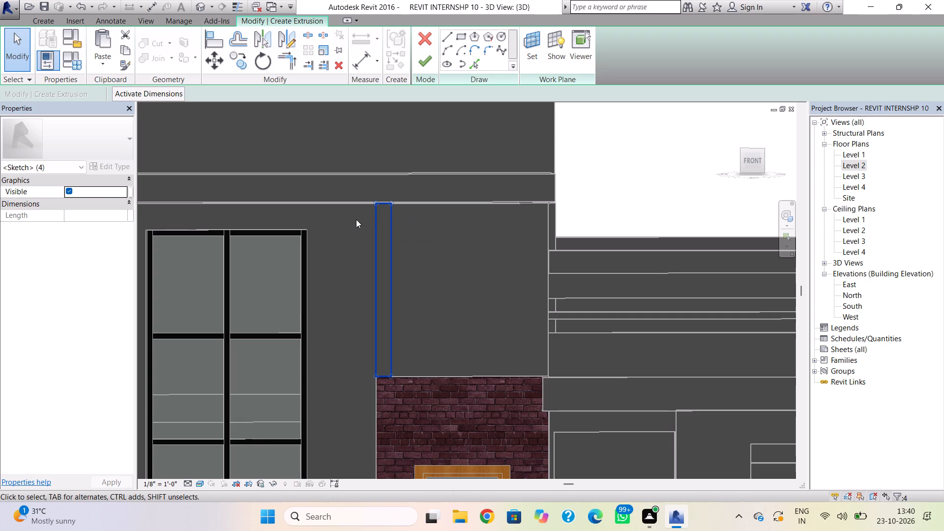
key("ctrl+c")
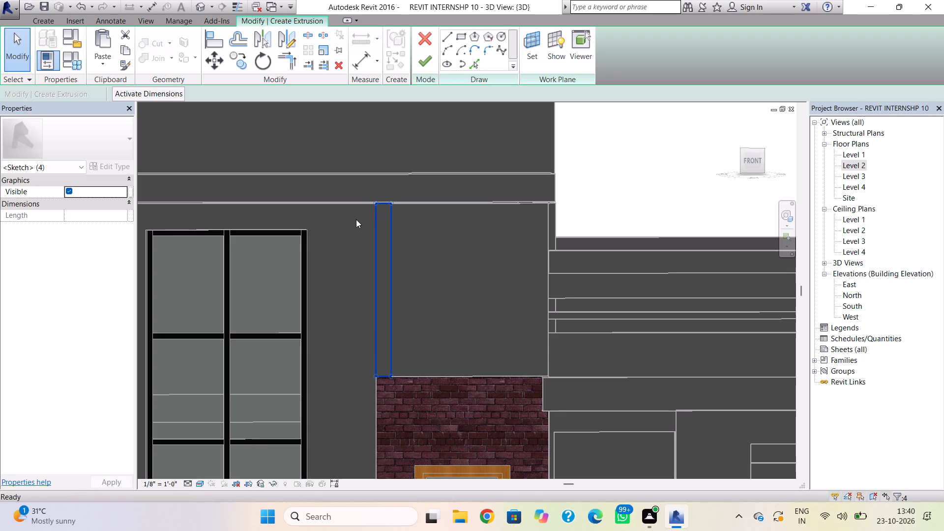
key("ctrl+v")
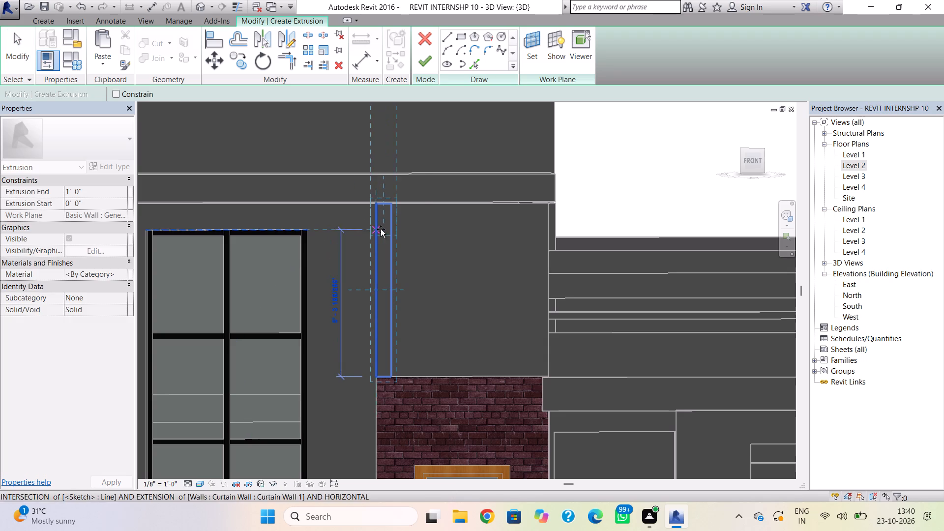
left_click(404, 376)
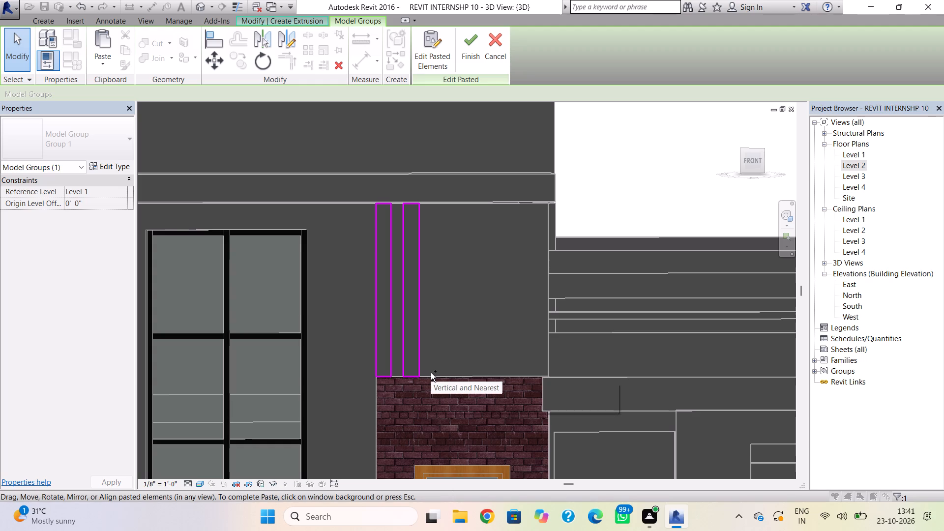
key("ctrl+v")
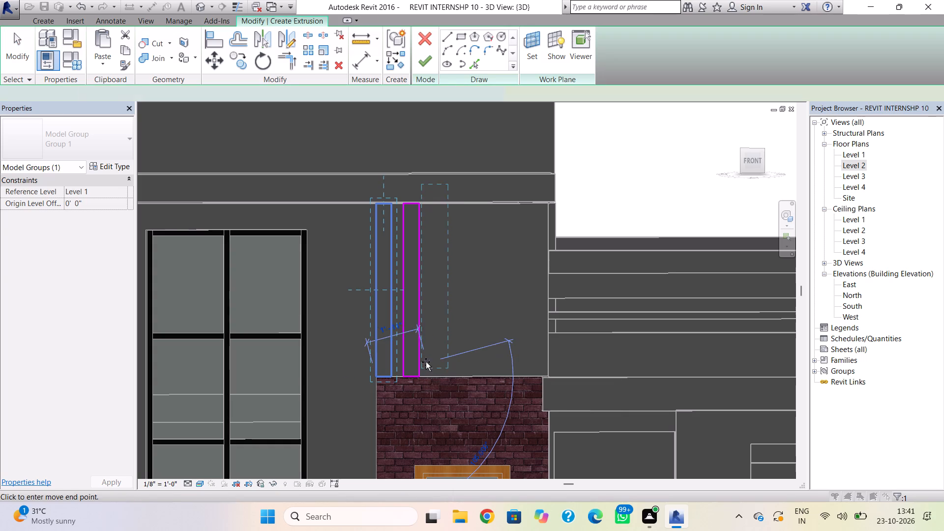
left_click(428, 376)
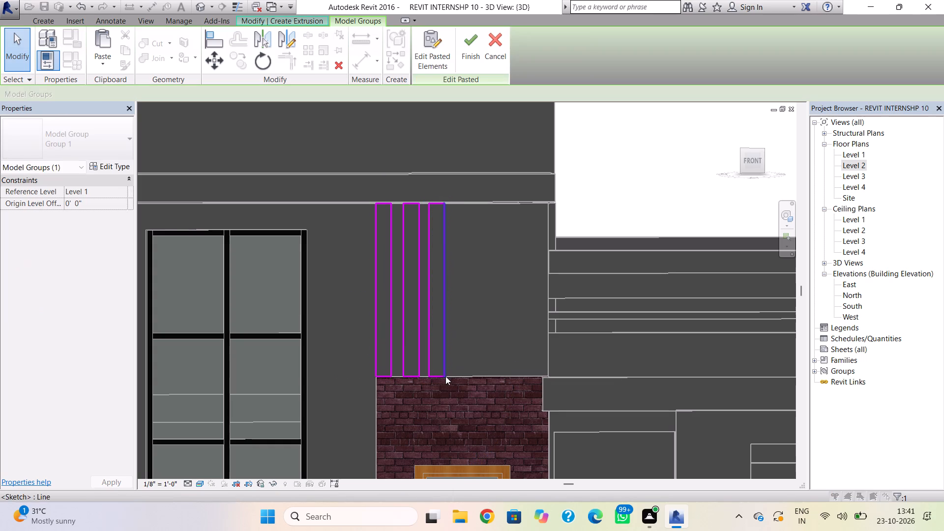
key("ctrl+v")
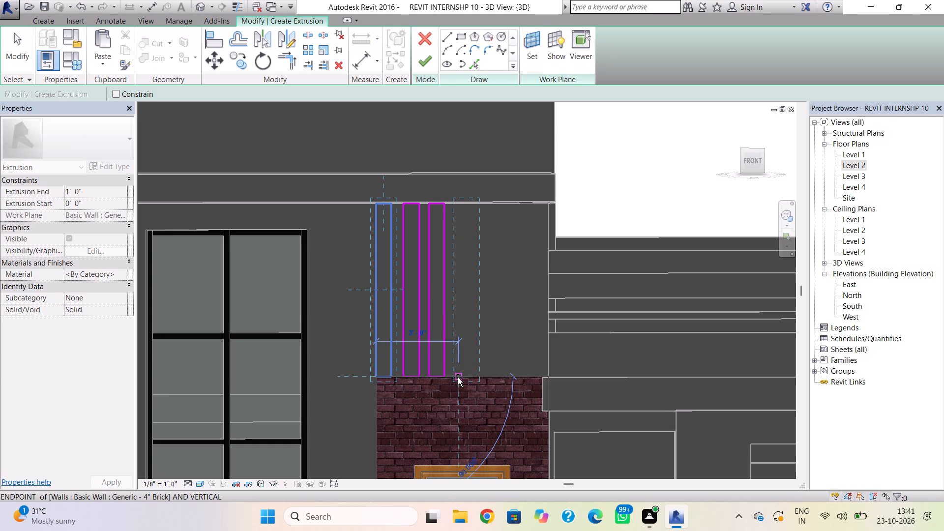
left_click(458, 378)
key("ctrl+v")
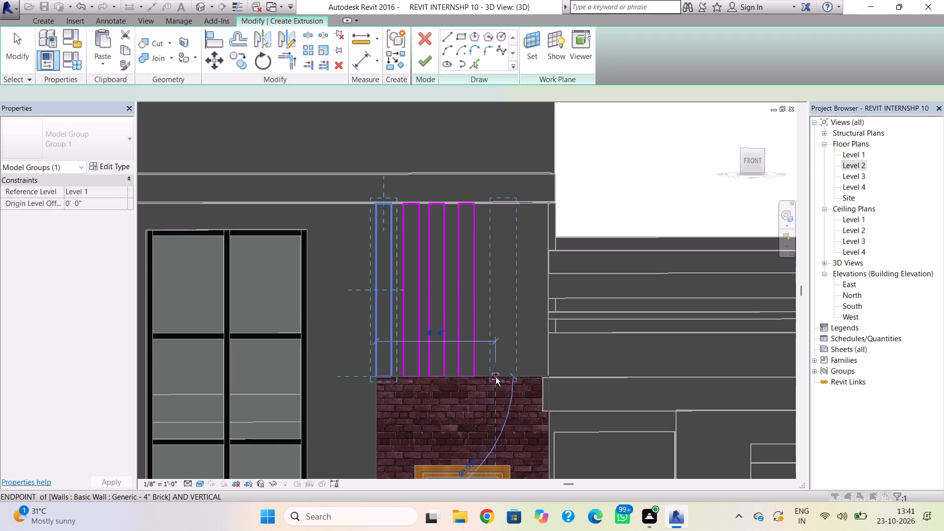
left_click(483, 380)
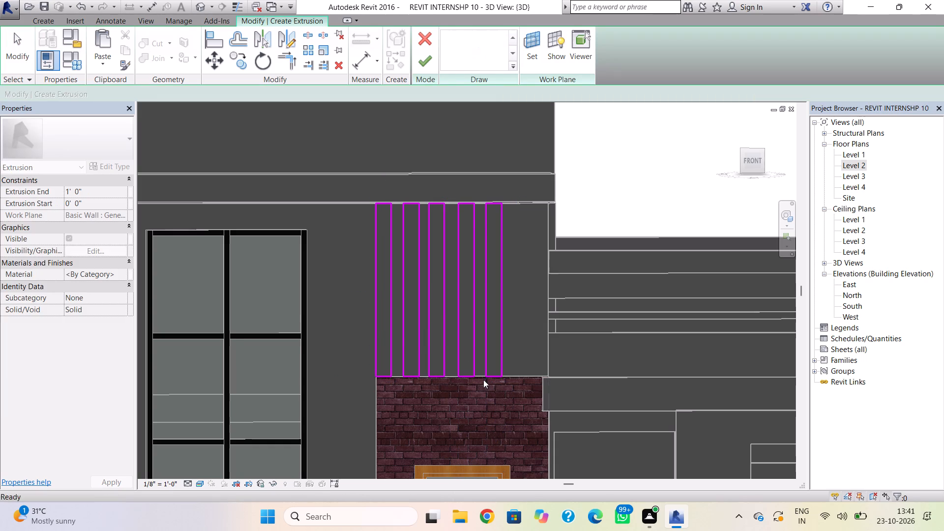
key("ctrl+v")
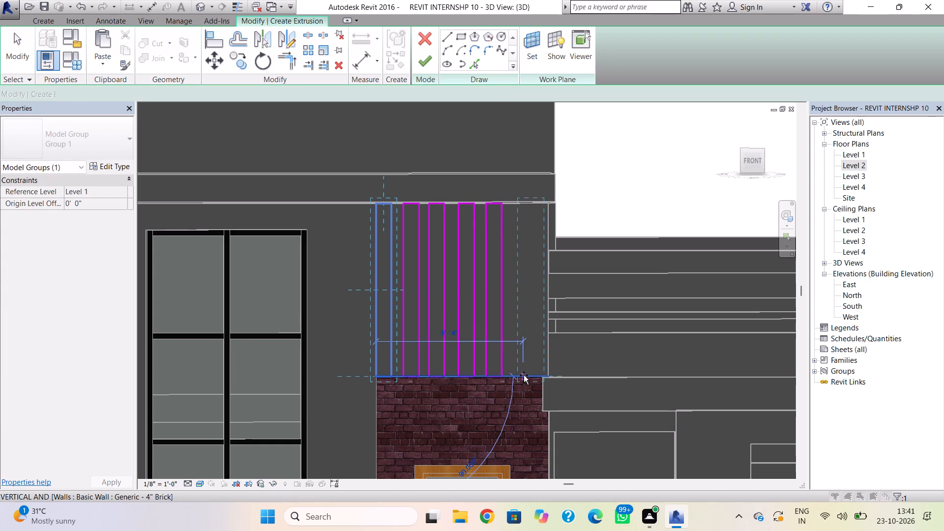
left_click(517, 378)
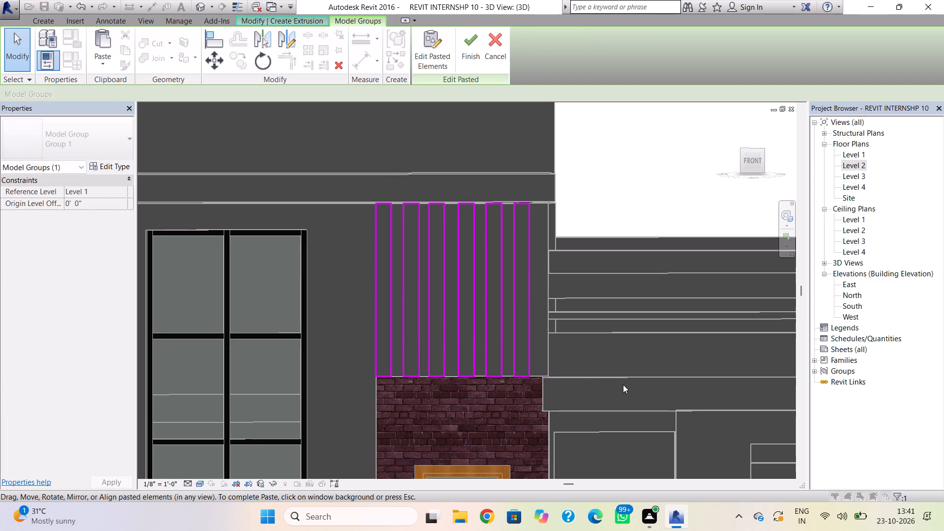
key("Escape")
left_click(428, 62)
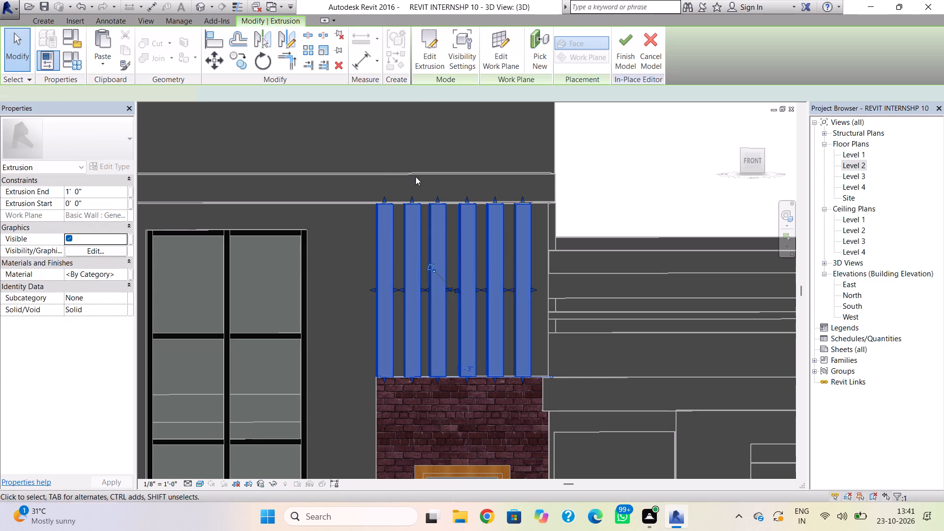
Stretch the fins' faces to an extrusion end of 0' 9 1/2" and an extrusion start of -0' 4 1/2".
right_click_drag(346, 252, 441, 378, "shift")
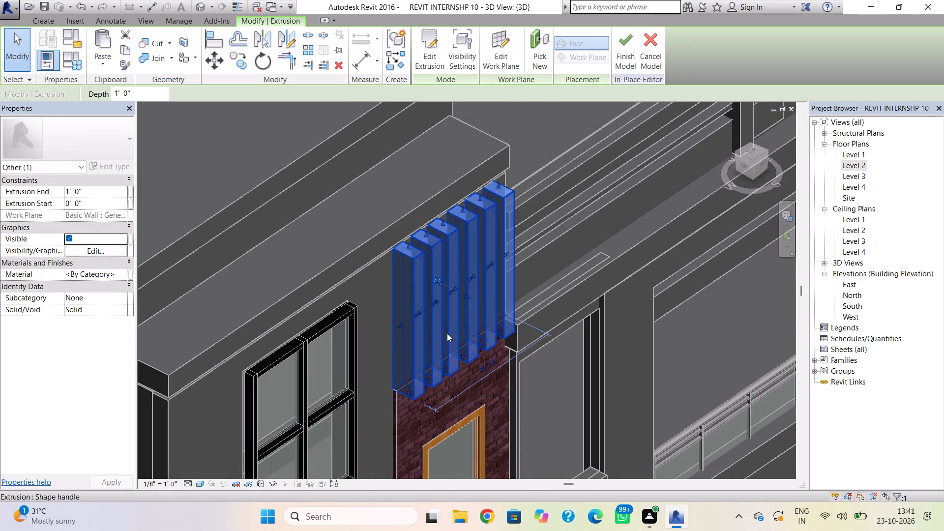
left_click_drag(470, 299, 462, 290)
left_click(523, 112)
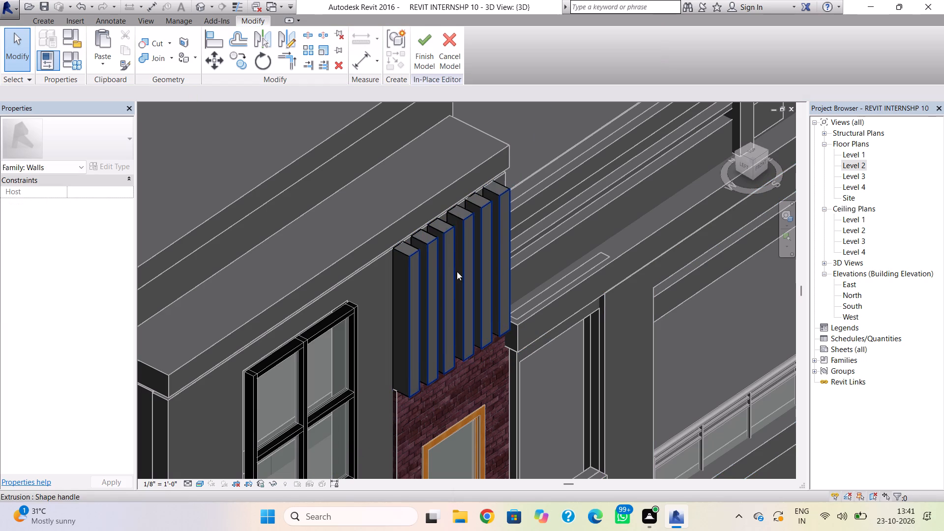
left_click(463, 282)
scroll(444, 299, "up", 6)
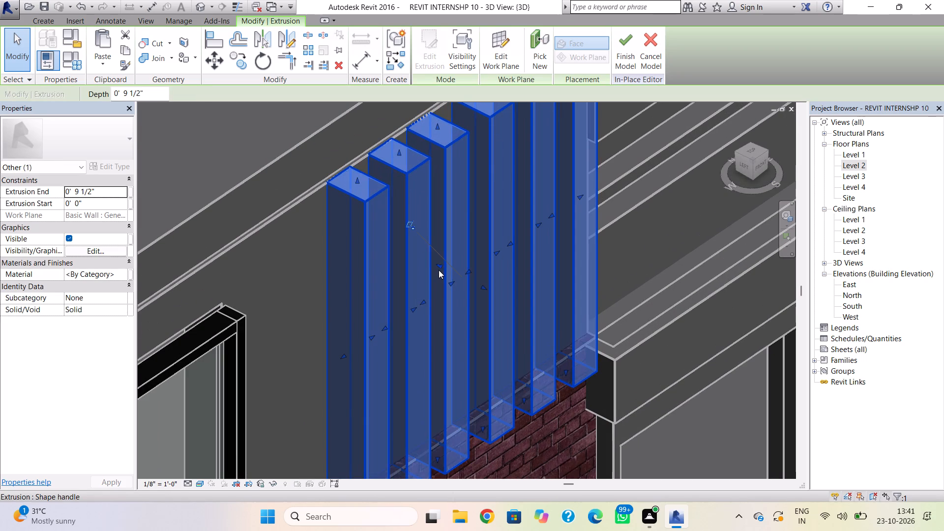
left_click_drag(439, 268, 426, 259)
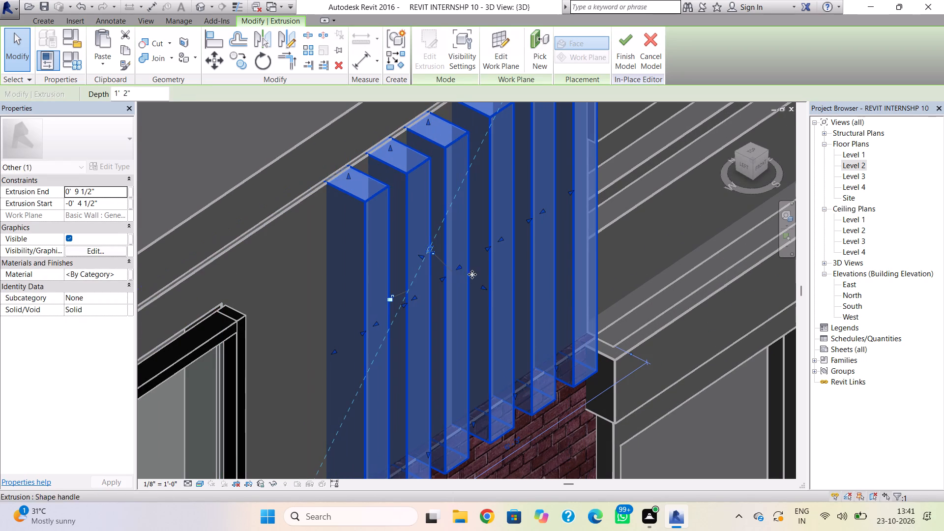
left_click_drag(487, 287, 479, 282)
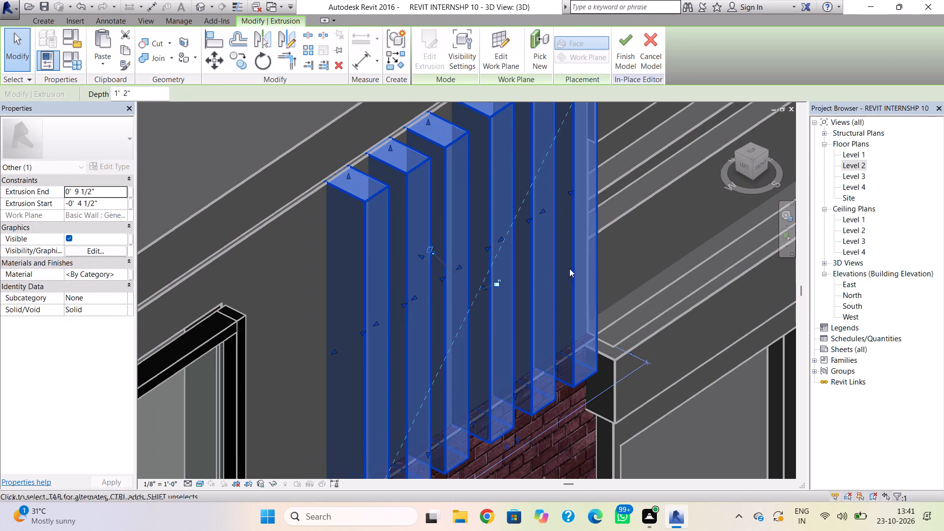
left_click(618, 144)
scroll(501, 236, "down", 2)
right_click_drag(506, 237, 459, 264)
key("Escape")
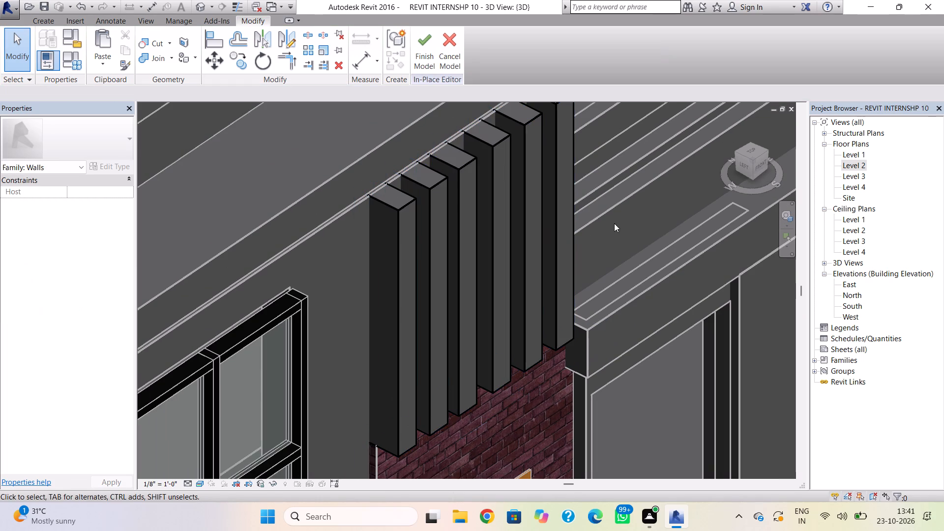
Finish the in-place wall model containing the six vertical fins.
right_click_drag(621, 224, 512, 243, "shift")
scroll(493, 226, "down", 4)
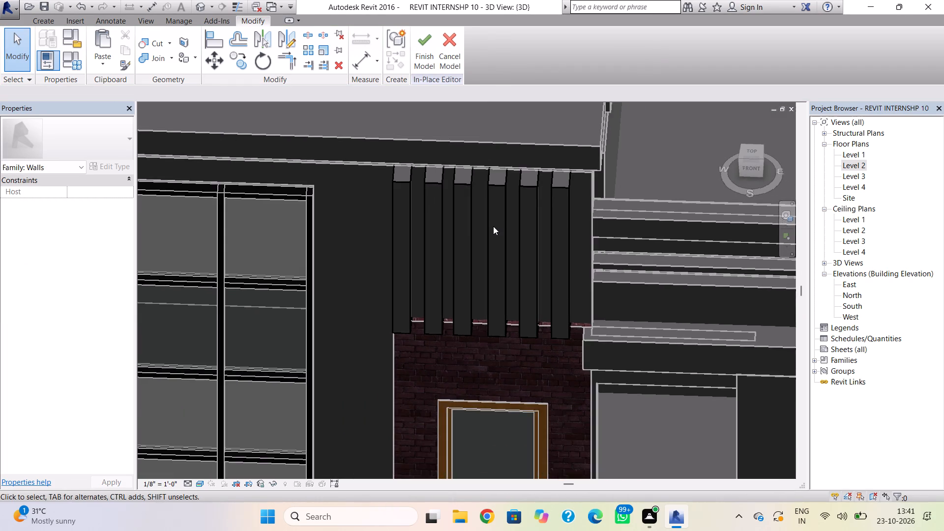
scroll(493, 225, "up", 1)
left_click(425, 41)
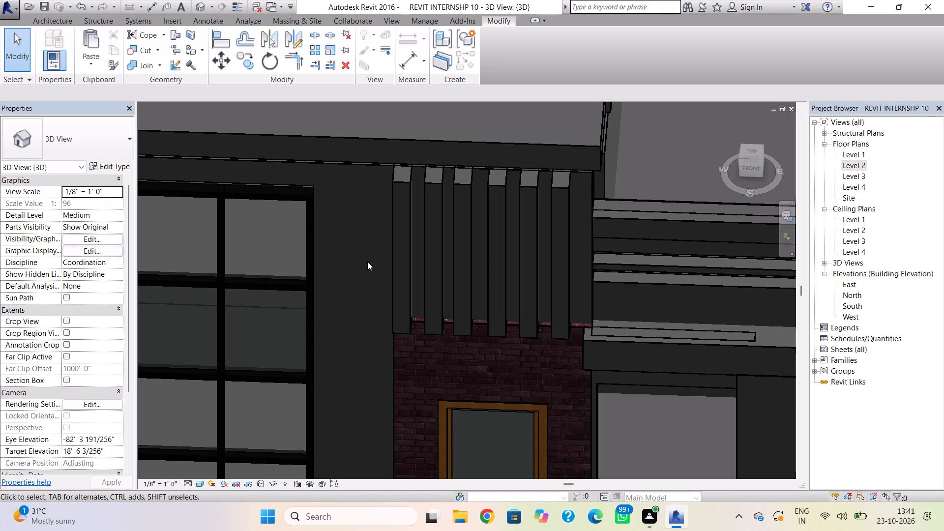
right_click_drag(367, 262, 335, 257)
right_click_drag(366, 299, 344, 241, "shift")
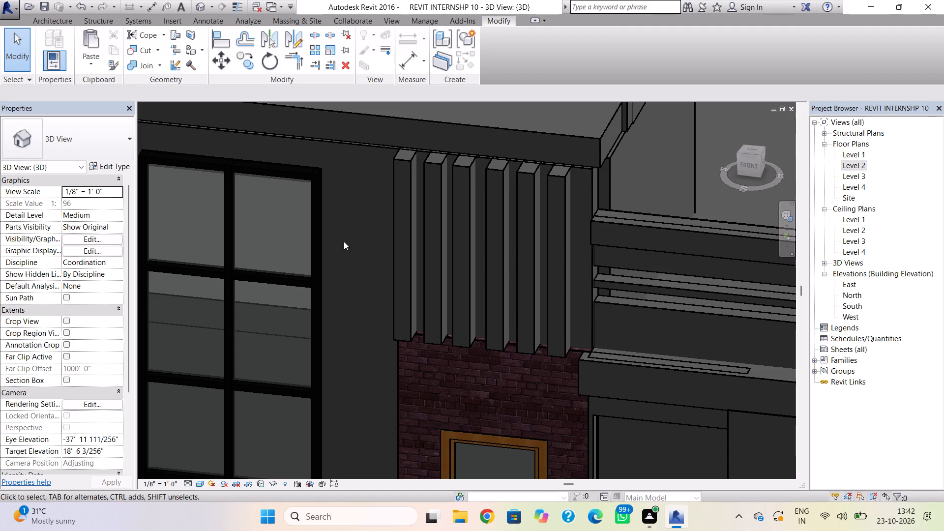
Lower the brick wall's top to the underside of the adjoining horizontal band, for an unconnected height of 11' 2 93/128".
scroll(347, 267, "down", 5)
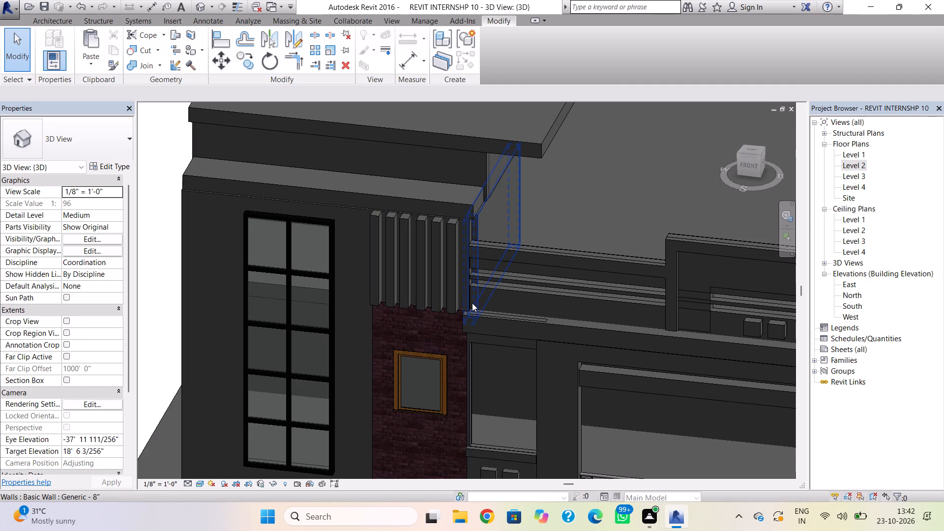
left_click(454, 321)
scroll(423, 328, "up", 7)
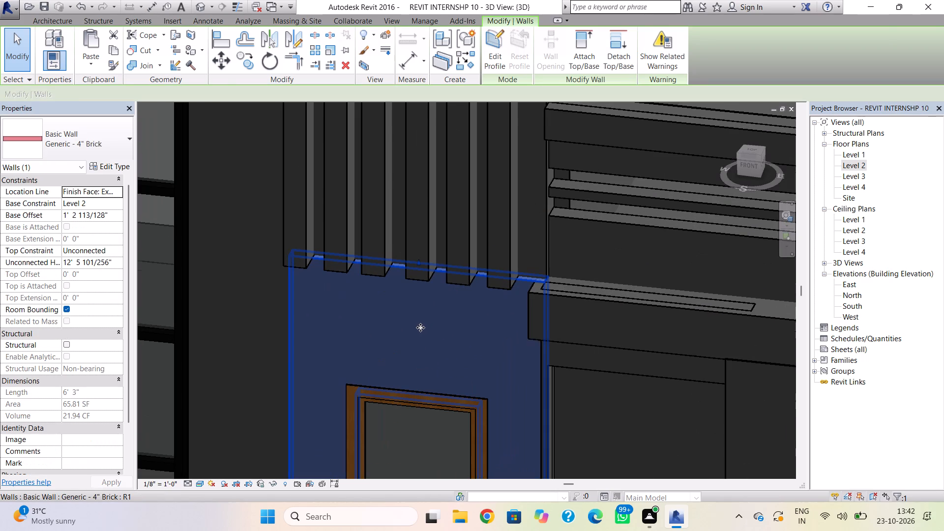
right_click_drag(414, 343, 424, 288)
right_click_drag(419, 347, 425, 316, "shift")
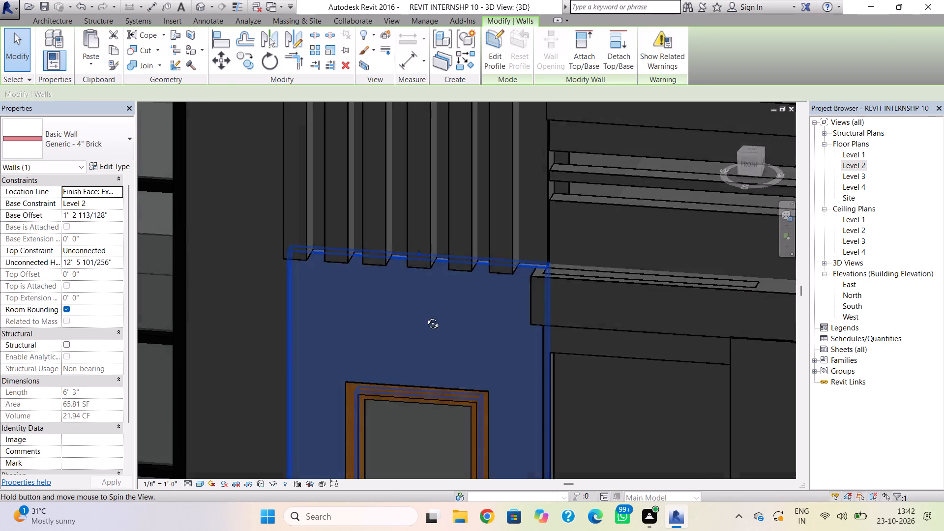
right_click_drag(425, 316, 453, 236, "shift")
left_click_drag(417, 239, 419, 253)
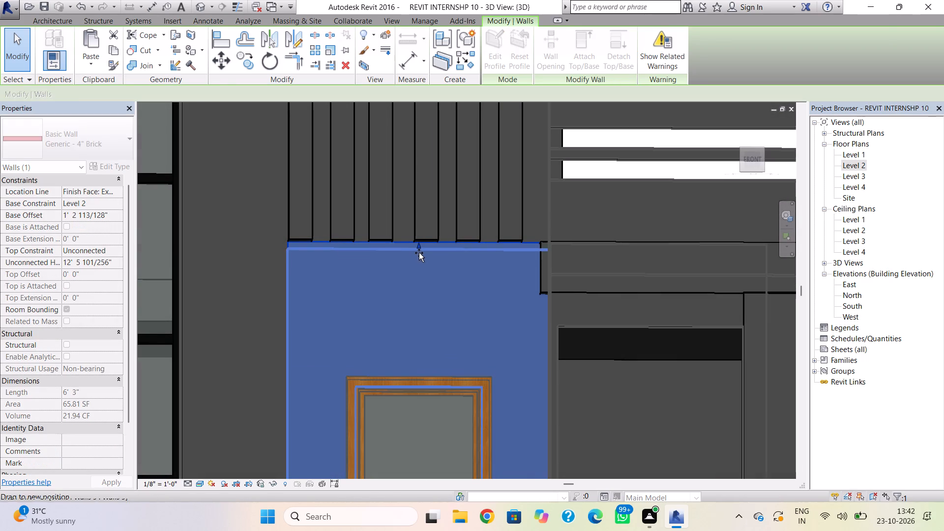
left_click_drag(419, 253, 422, 294)
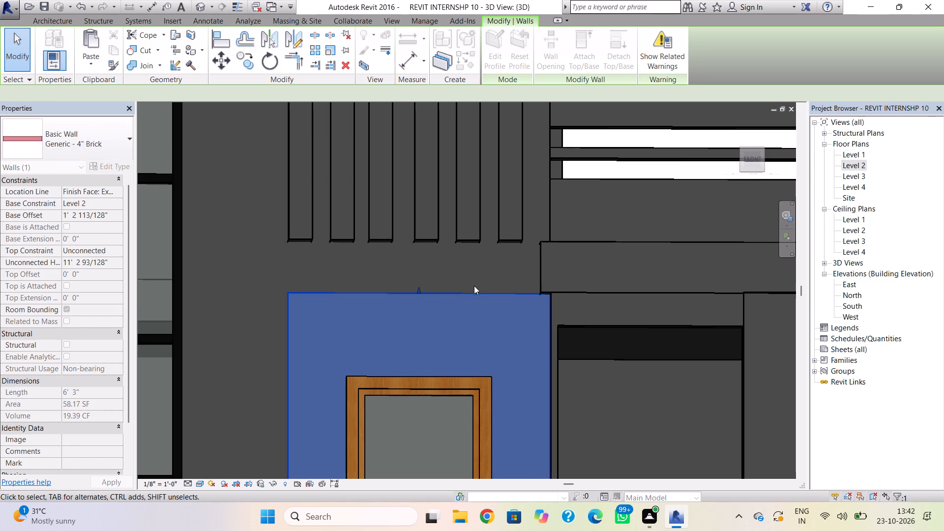
Stretch the in-place band's end across the facade to the brick wall's far edge, filling the gap beneath the vertical fins.
left_click(538, 269)
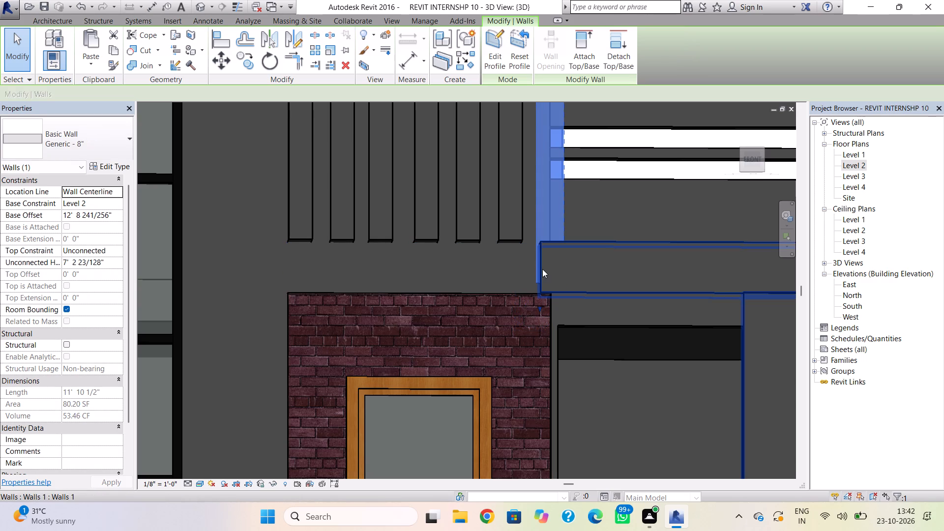
left_click(542, 269)
left_click_drag(538, 260, 463, 266)
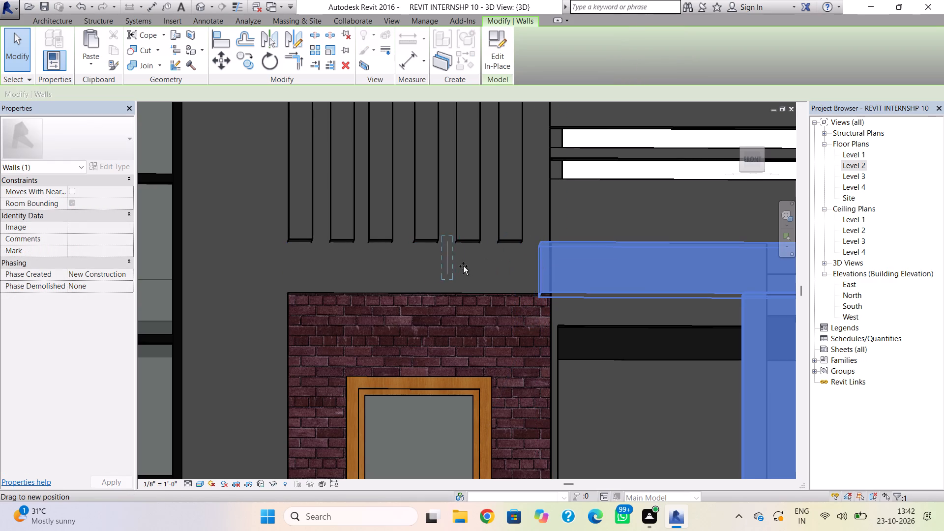
left_click_drag(463, 266, 313, 275)
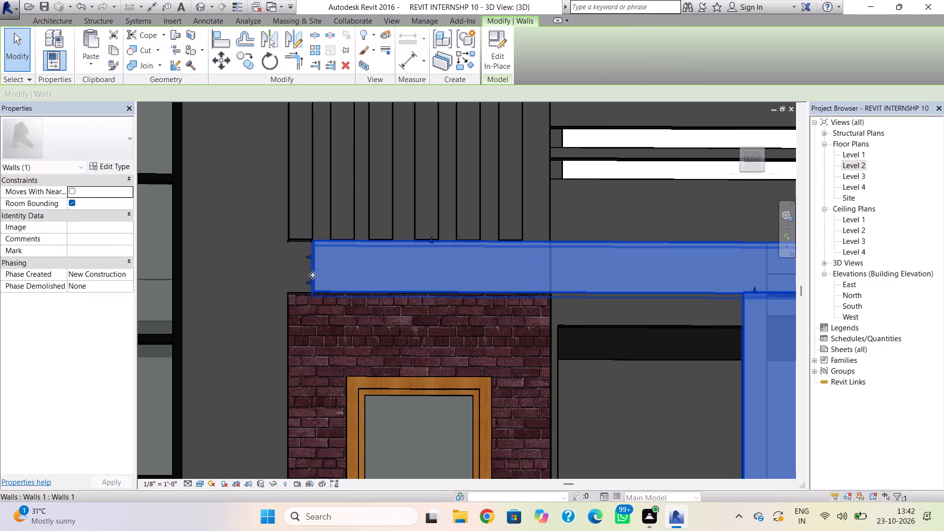
left_click_drag(310, 257, 288, 259)
left_click(326, 326)
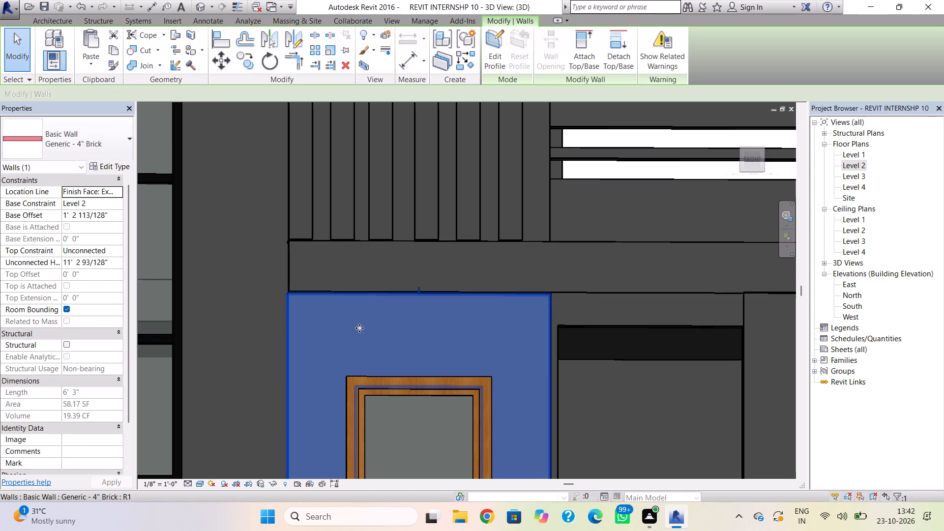
left_click(257, 338)
Open the tower roof's footprint for editing and display it in the Level 4 floor plan.
scroll(350, 371, "down", 3)
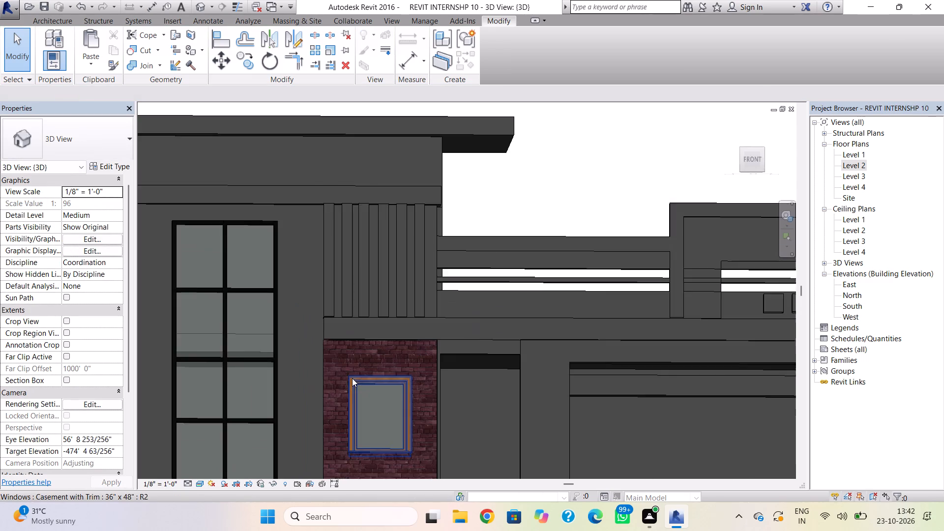
scroll(352, 378, "down", 6)
middle_click_drag(353, 366, 357, 314)
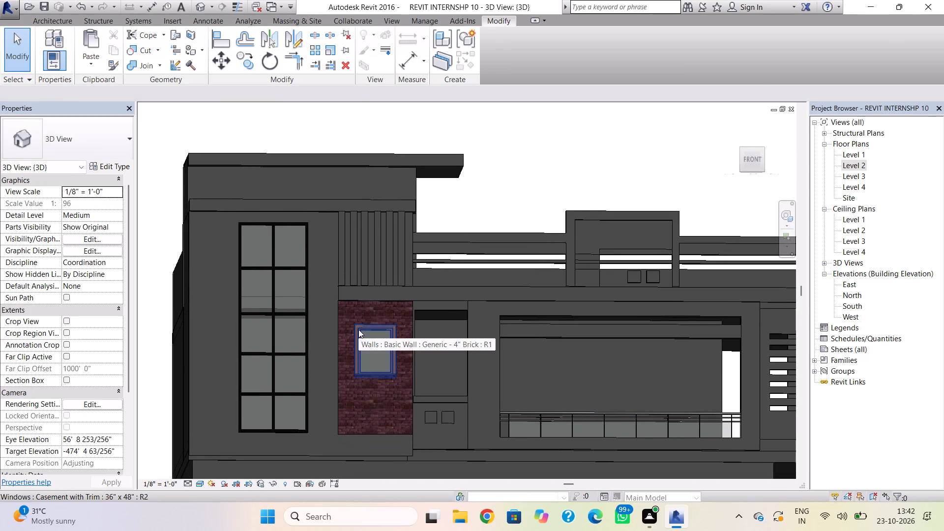
scroll(349, 335, "down", 2)
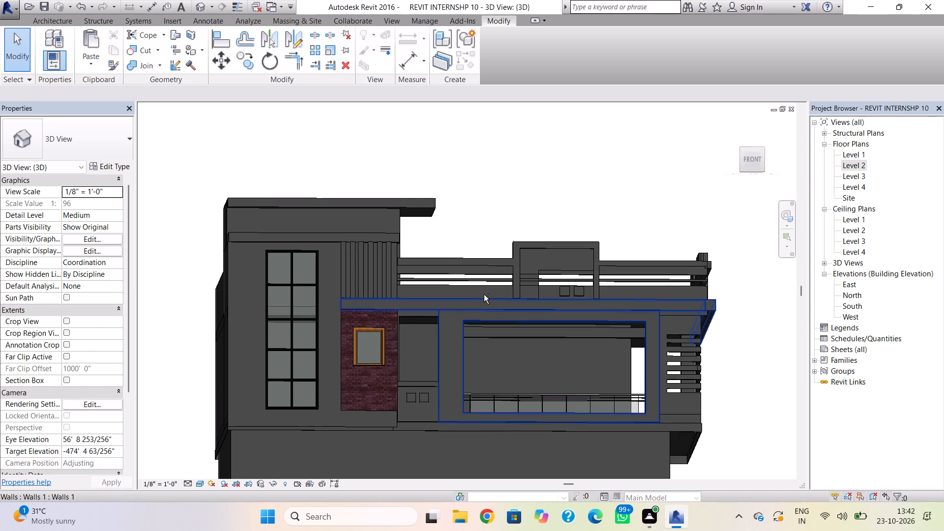
right_click_drag(484, 295, 463, 334, "shift")
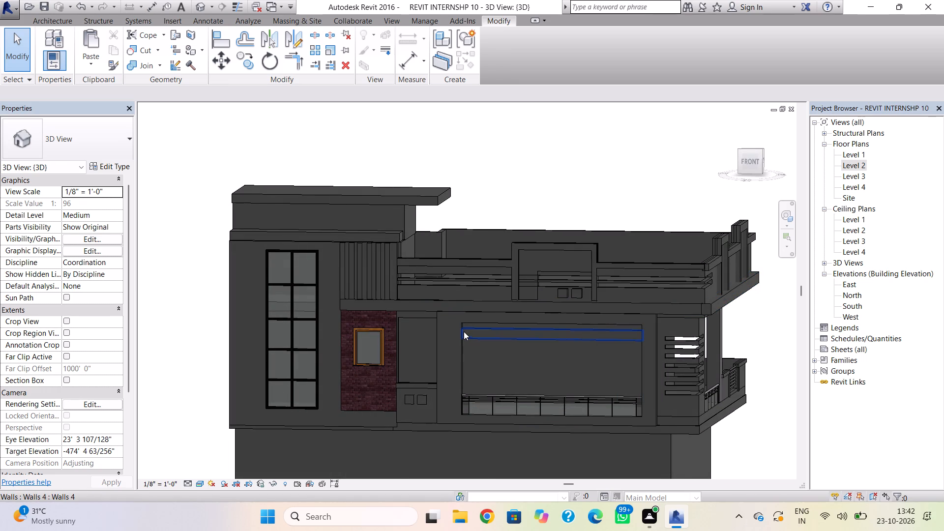
double_click(427, 201)
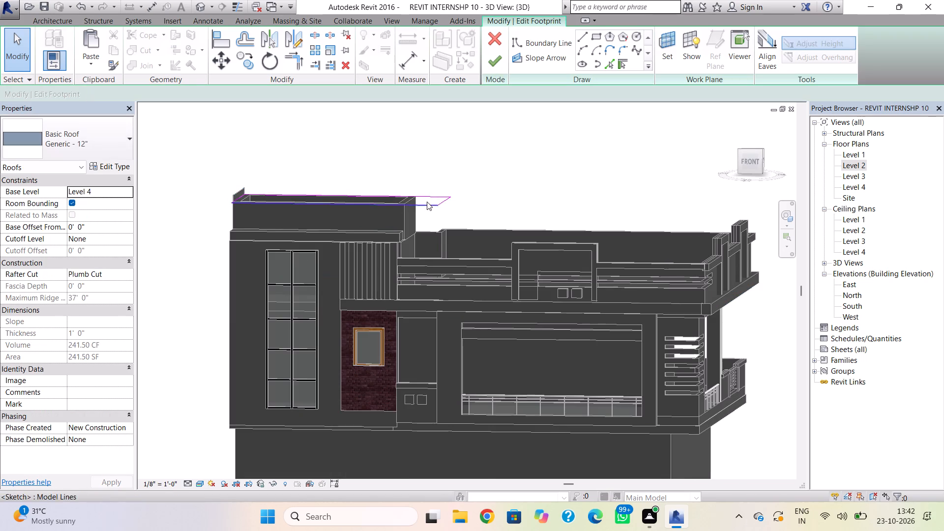
left_click(861, 162)
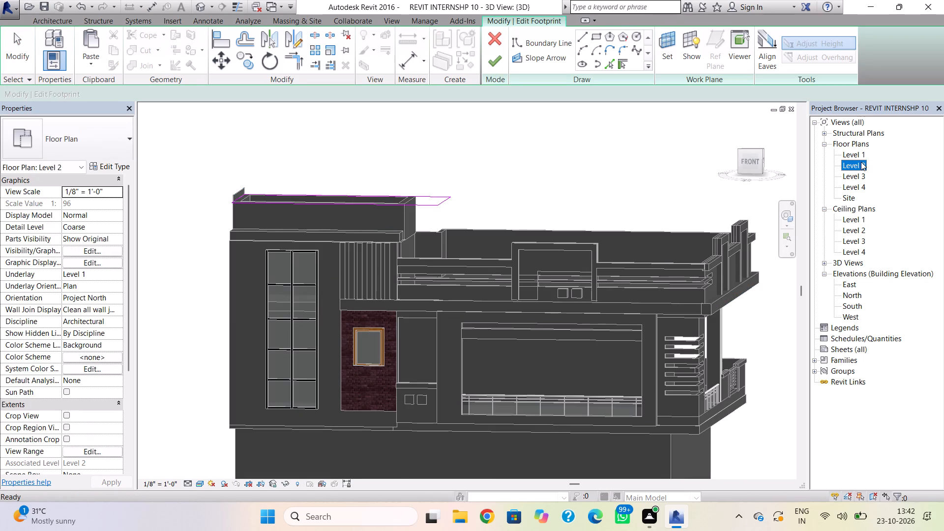
scroll(692, 242, "down", 3)
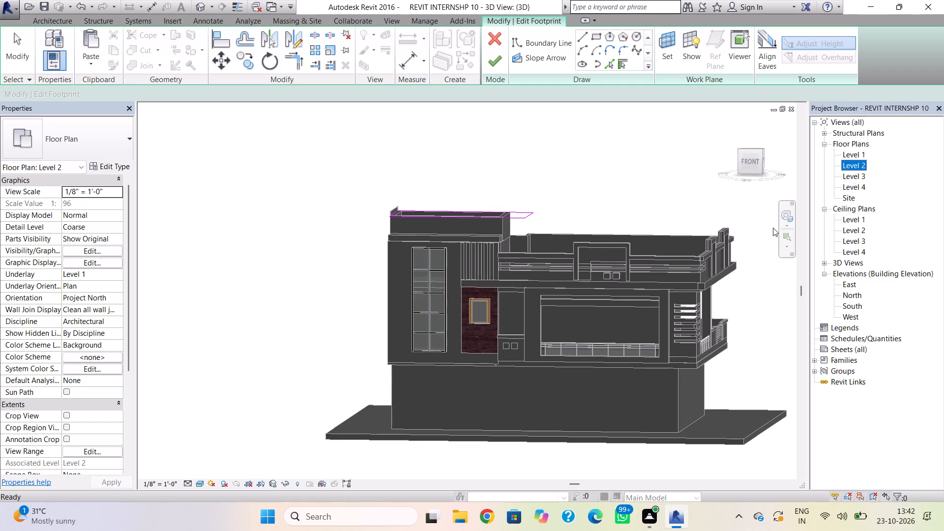
double_click(861, 186)
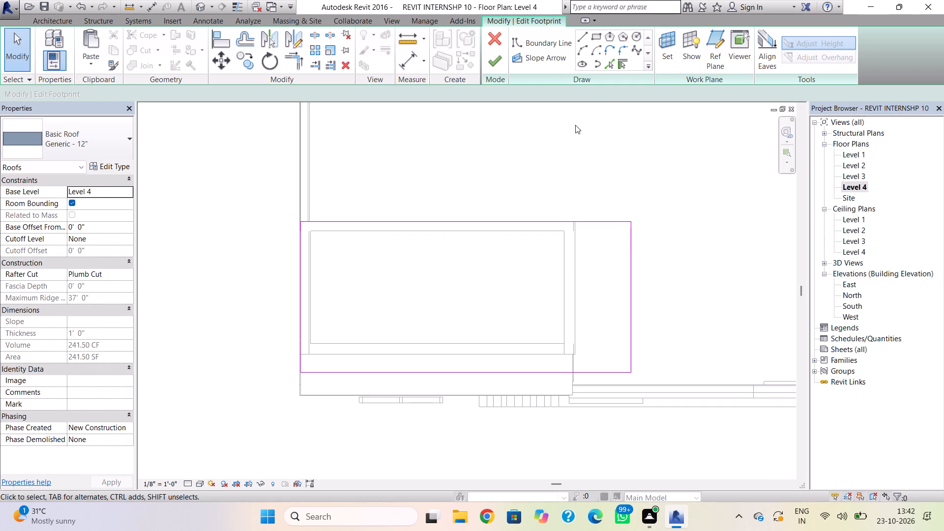
Sketch a rectangular boundary 3' 0" by 0' 6" inside the roof overhang, beyond the tower wall and near the outer edge.
left_click(599, 35)
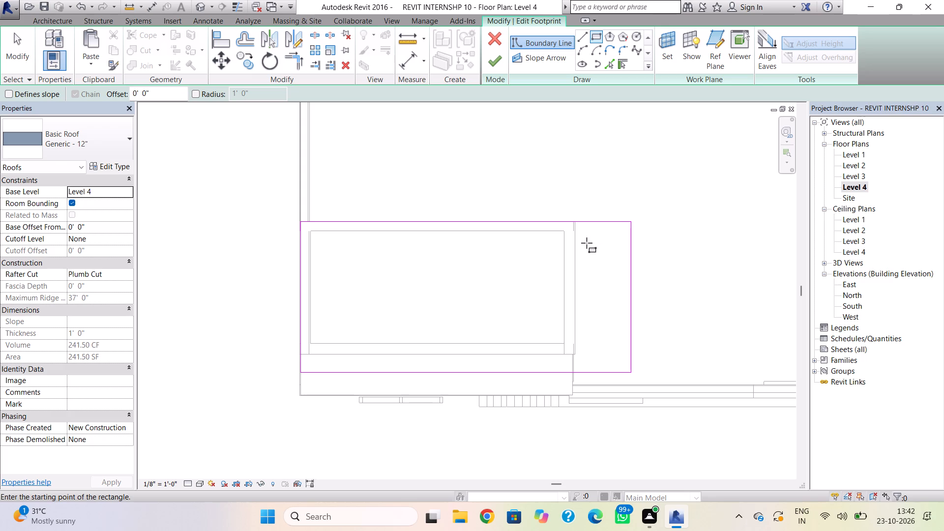
left_click(585, 243)
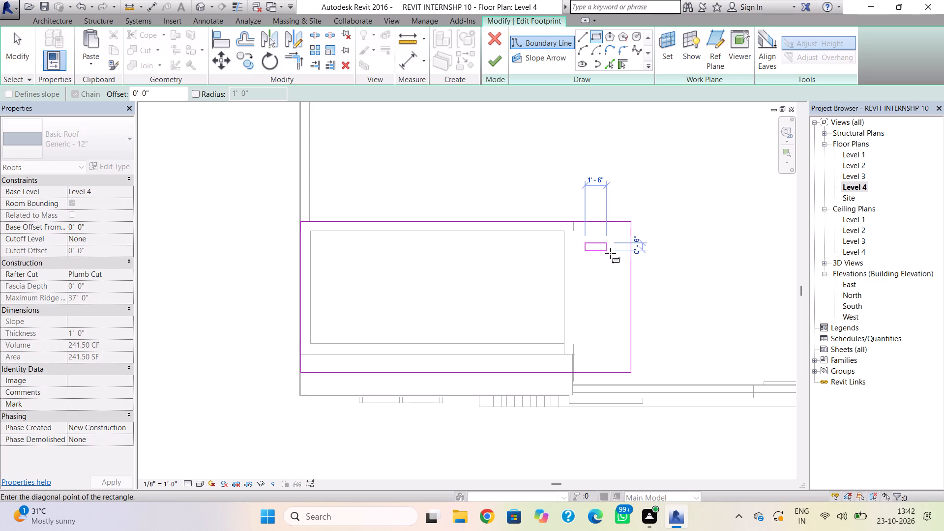
left_click(625, 252)
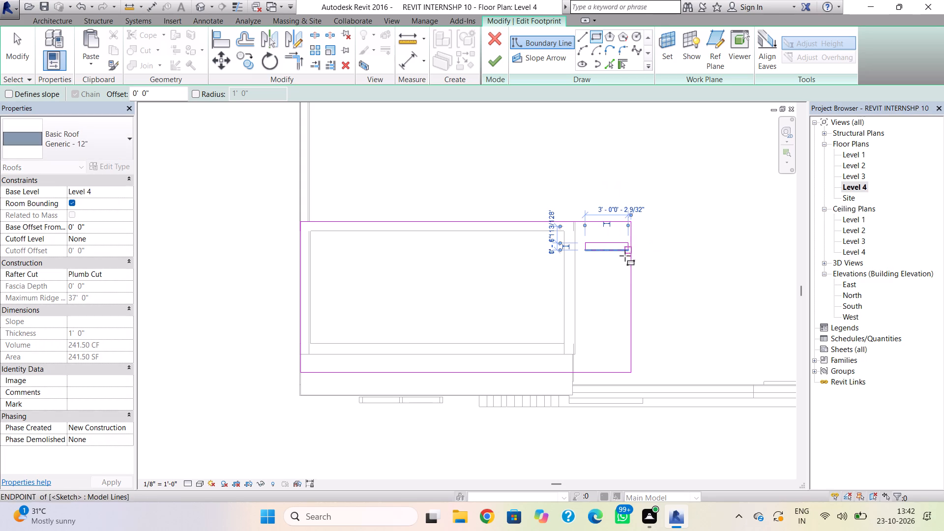
key("Escape")
key("Escape")
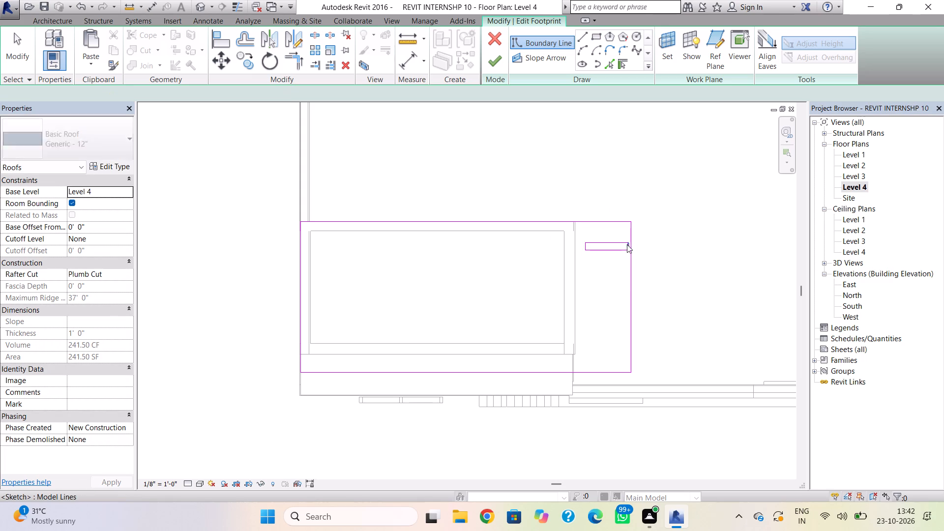
Nudge all four lines of the small rectangle three increments away from the roof's outer edge, toward the tower wall.
scroll(628, 244, "up", 3)
left_click_drag(628, 239, 627, 246)
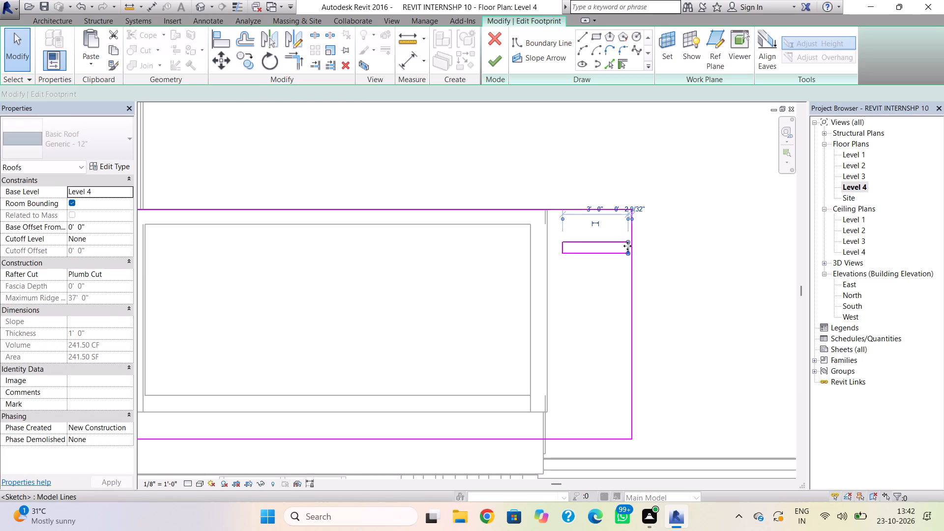
left_click_drag(627, 246, 626, 265)
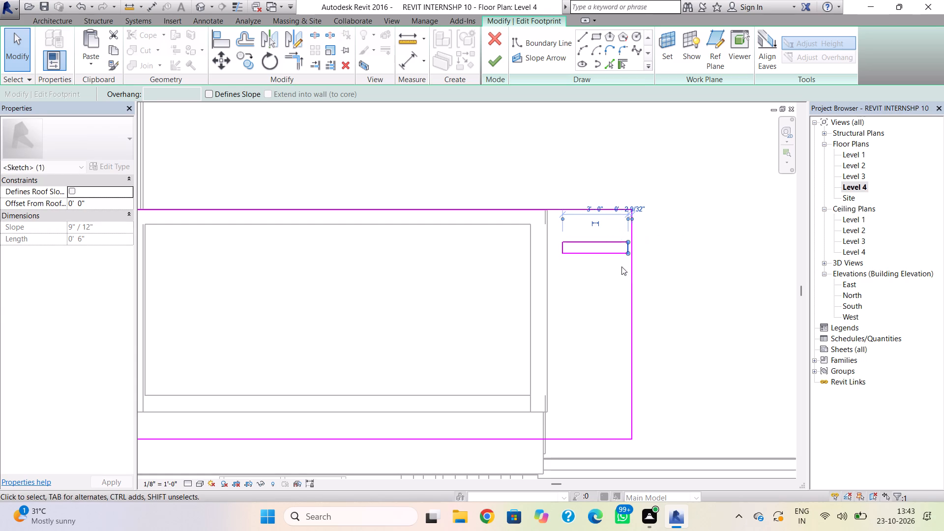
key("Escape")
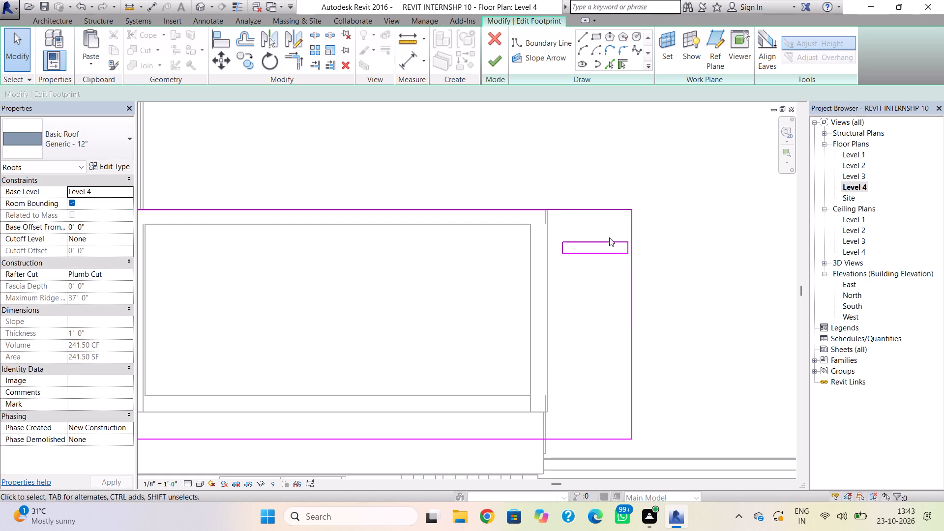
scroll(608, 239, "up", 1)
left_click(606, 241, "ctrl")
left_click(603, 254, "ctrl")
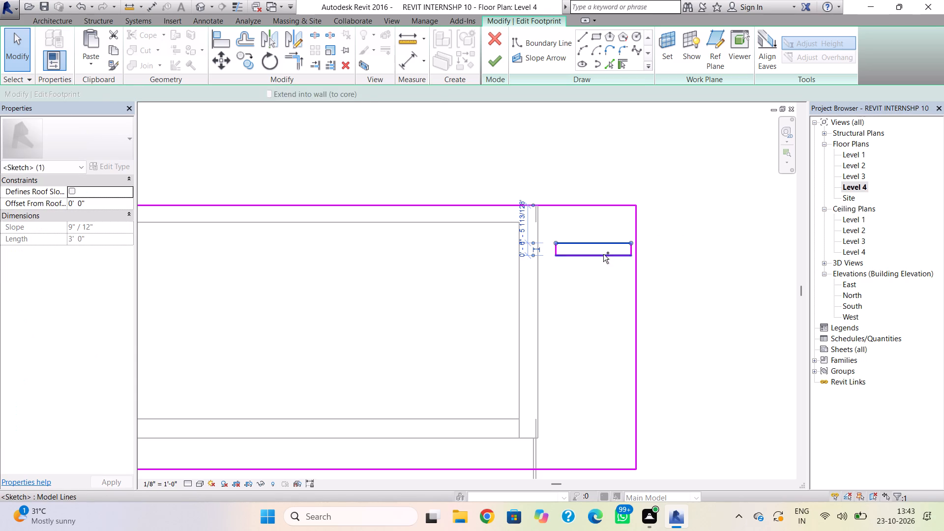
scroll(633, 249, "up", 4)
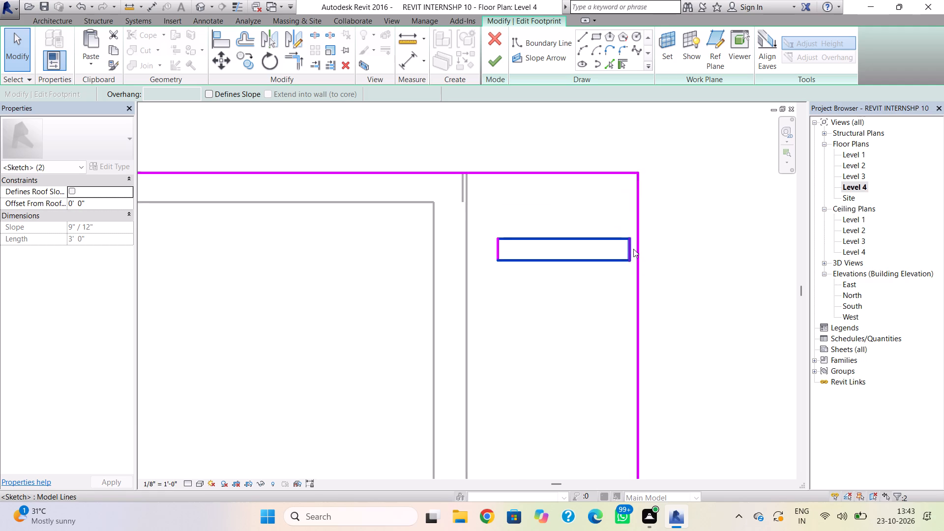
left_click(633, 249)
left_click(616, 257, "ctrl")
left_click(615, 241, "ctrl")
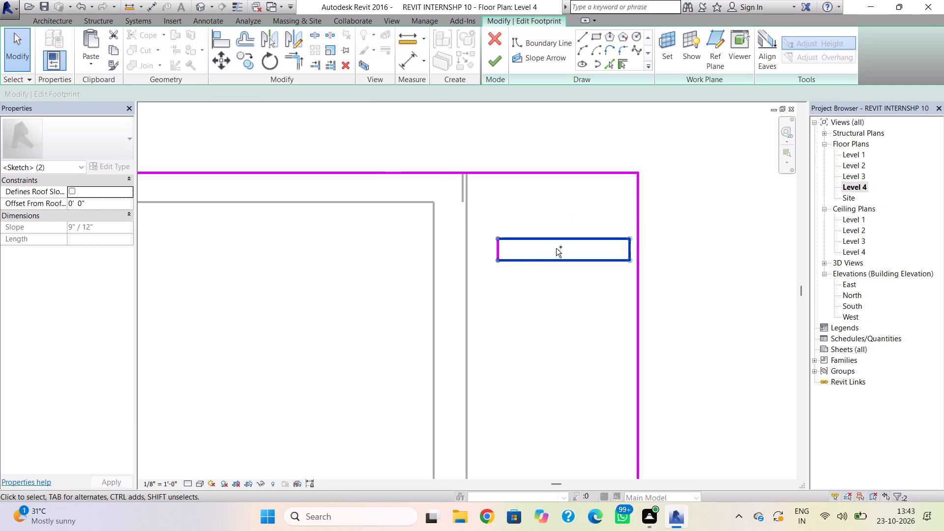
left_click(499, 251, "ctrl")
key("Left")
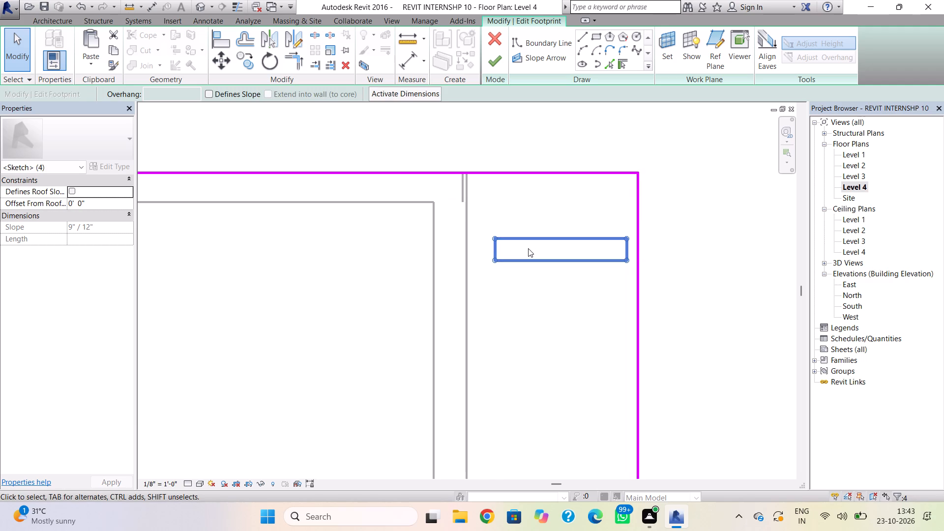
key("Left")
key("Left")
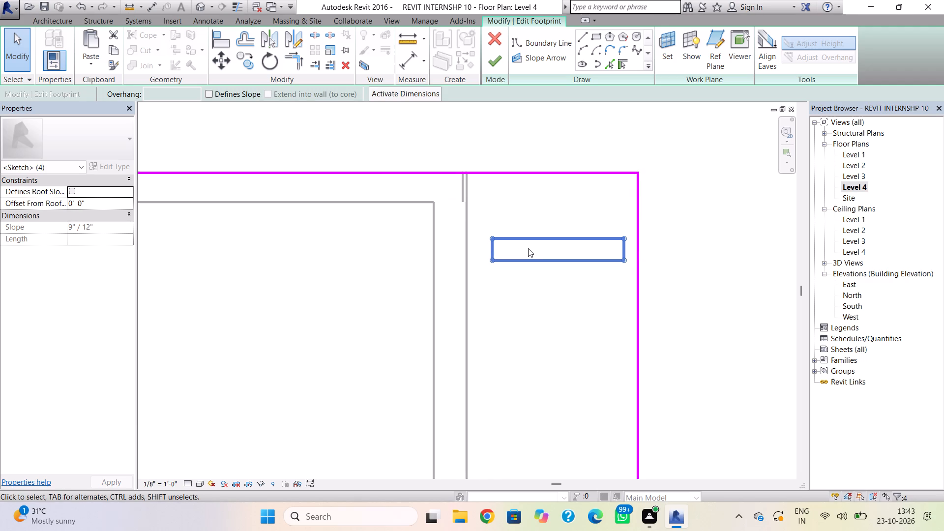
Sketch a second rectangle 3' 0" by about 6", aligned with the first and about 8" from it toward the facade.
key("ctrl+v")
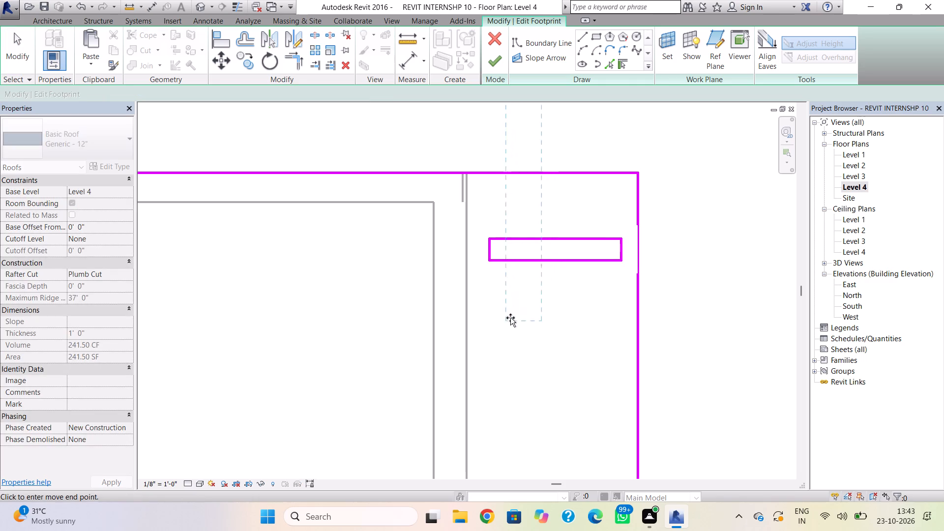
key("Escape")
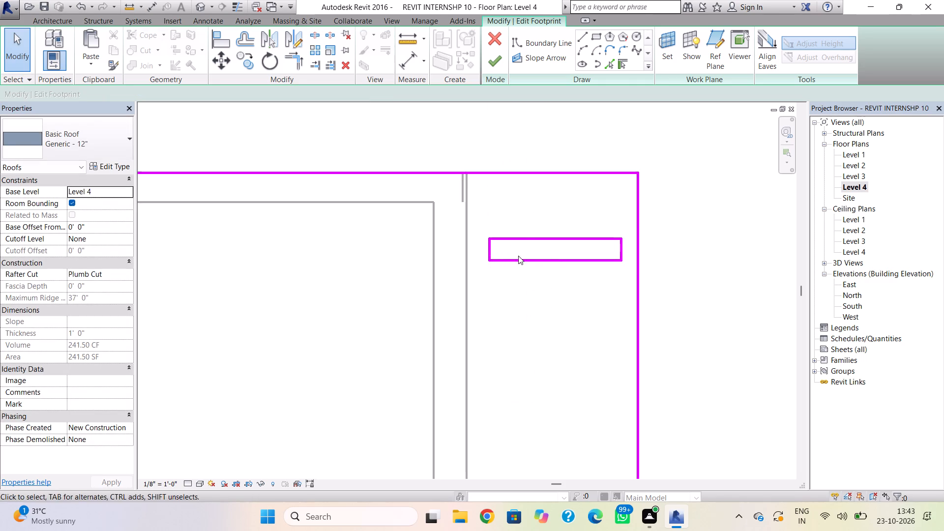
left_click(596, 38)
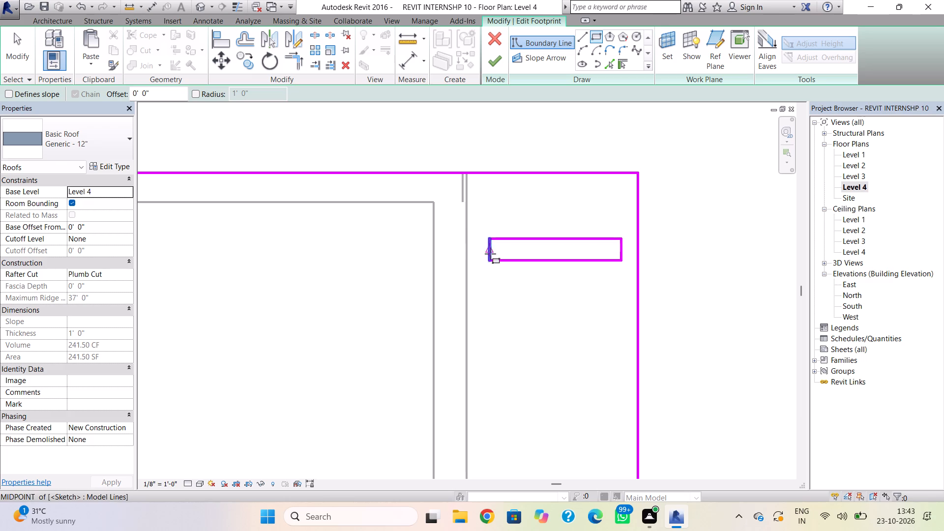
left_click(490, 290)
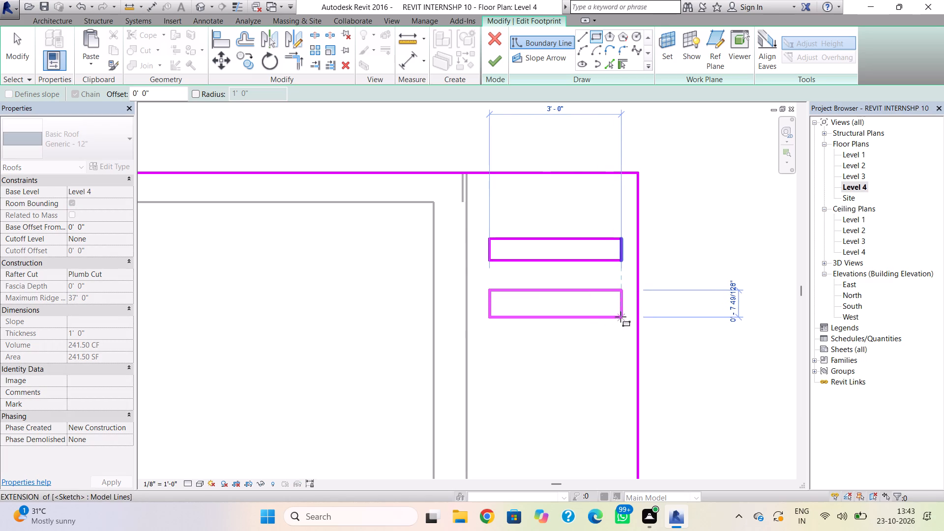
left_click(620, 313)
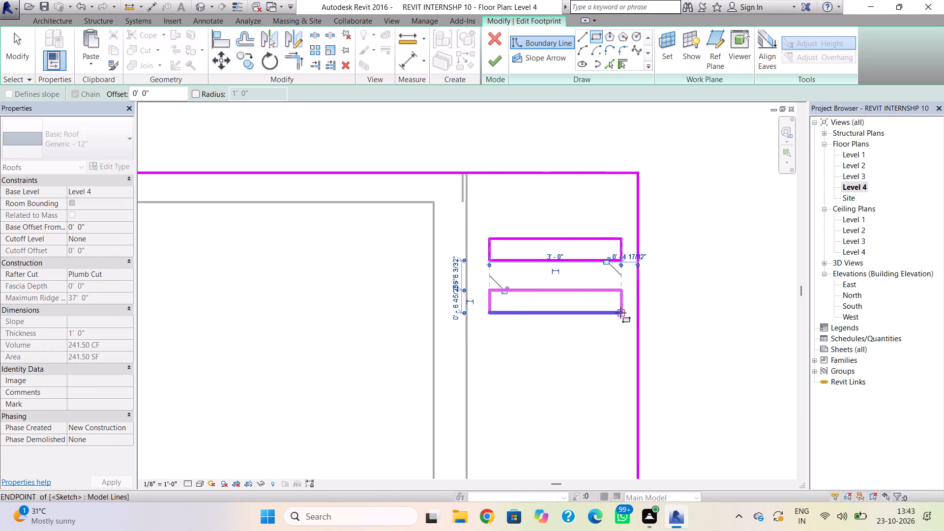
key("Escape")
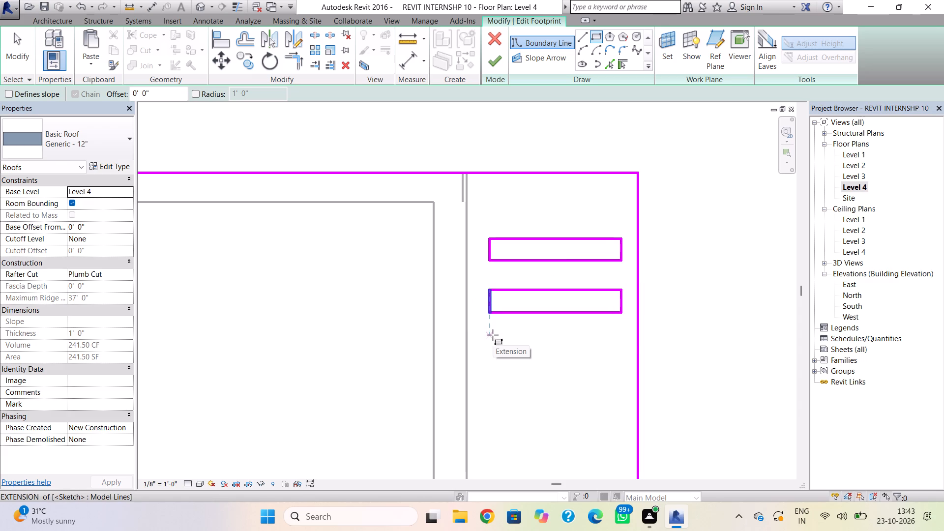
Sketch a third and a fourth rectangle, each 3' 0" by about 6", aligned with the first two and continuing the row toward the facade.
left_click(493, 335)
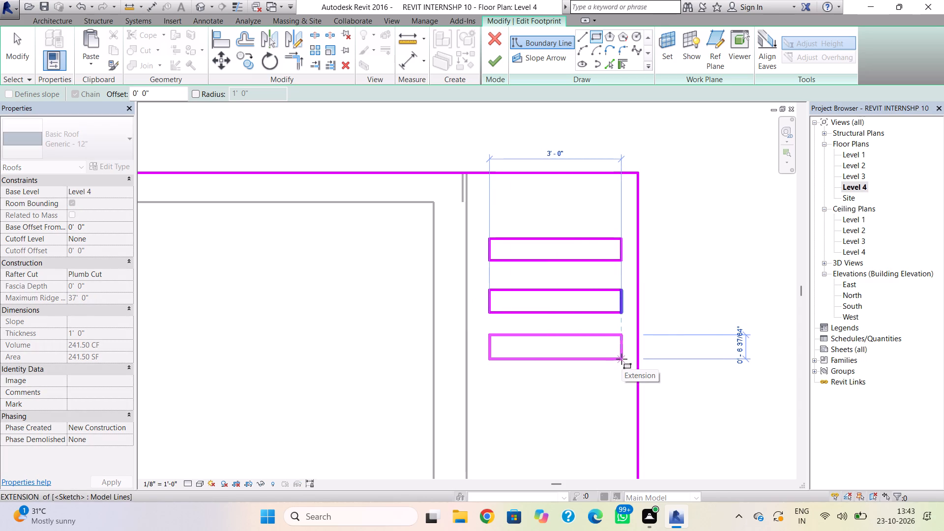
left_click(621, 359)
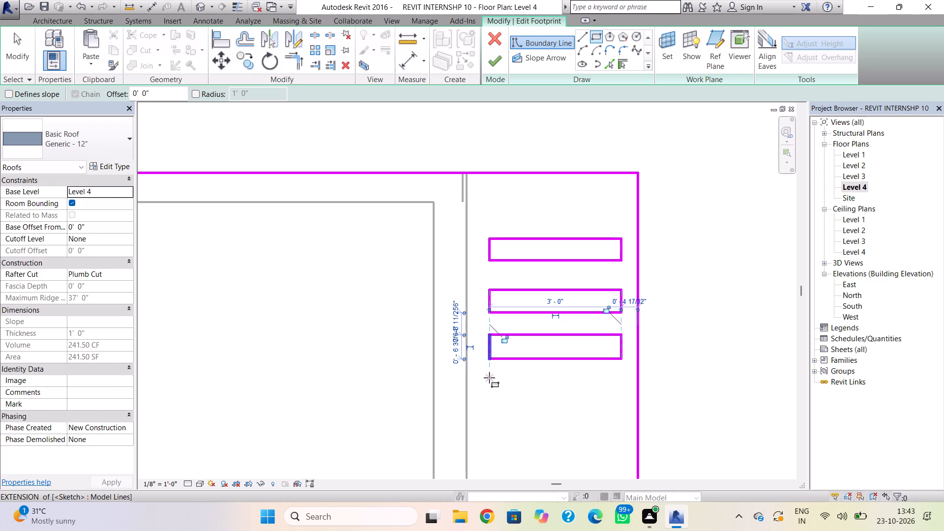
key("Escape")
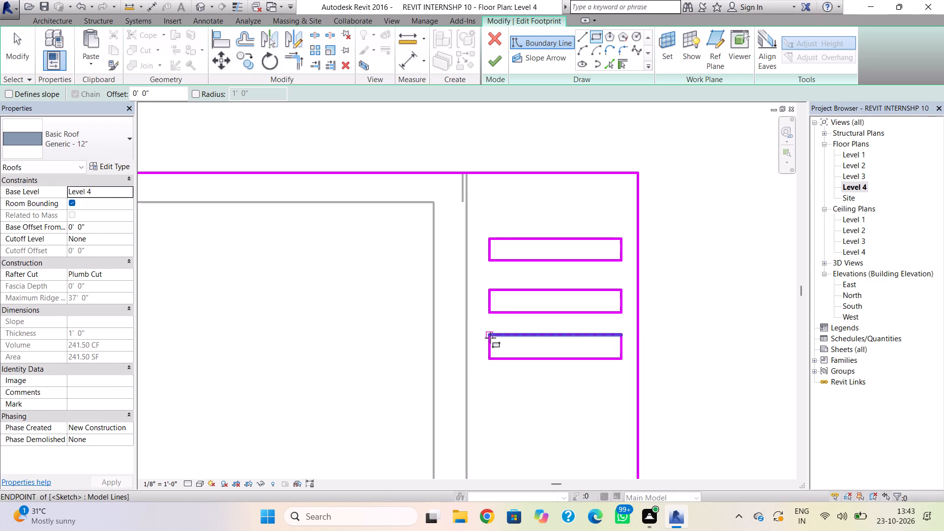
left_click(492, 382)
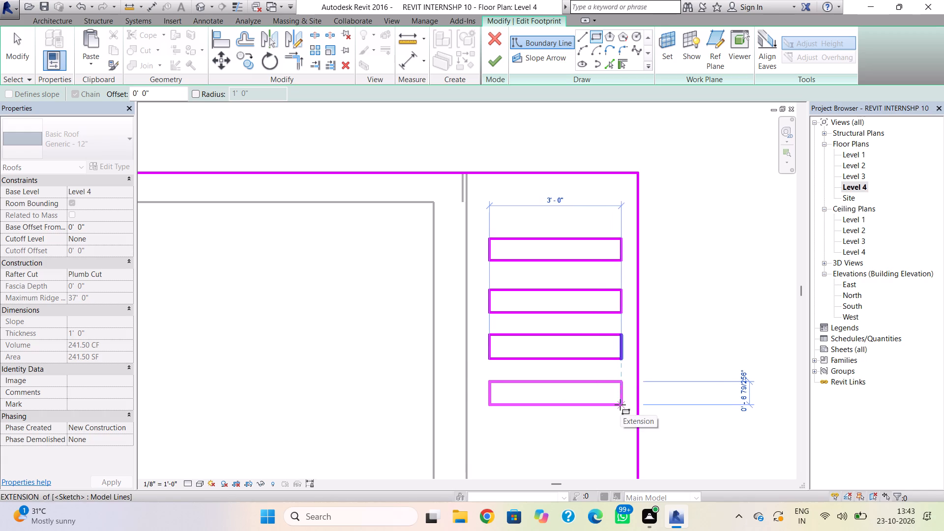
left_click(620, 405)
Add a fifth rectangle 3' 0" long and a sixth 3' 0" by about 7", aligned and evenly spaced along the overhang.
scroll(529, 432, "down", 2)
middle_click_drag(529, 432, 524, 392)
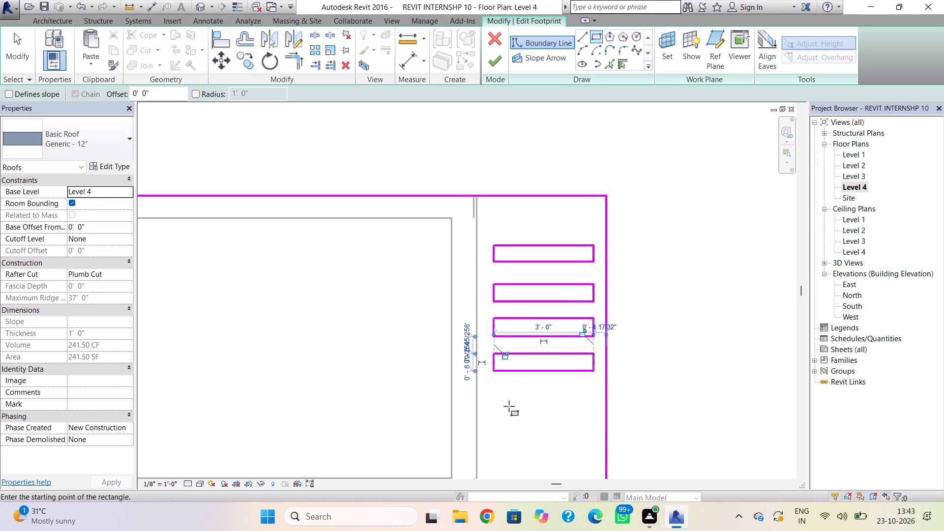
middle_click_drag(510, 415, 502, 343)
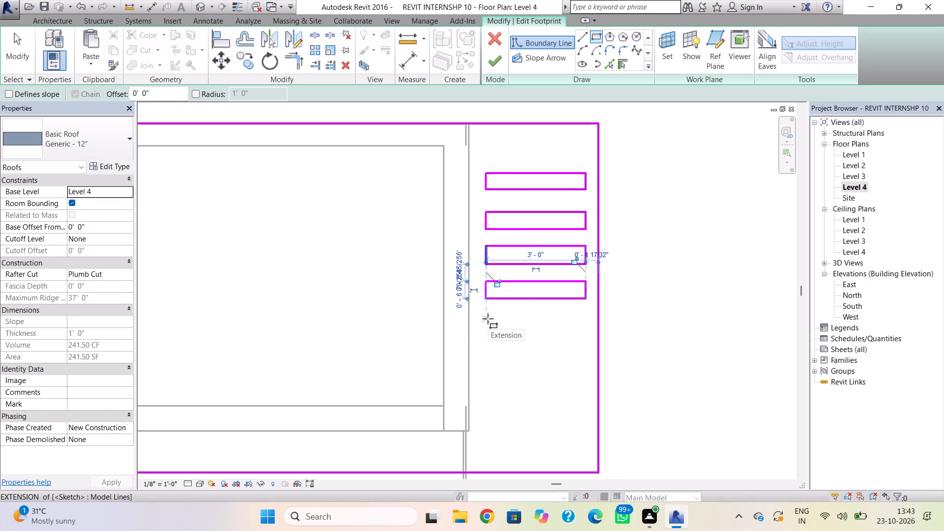
left_click(488, 319)
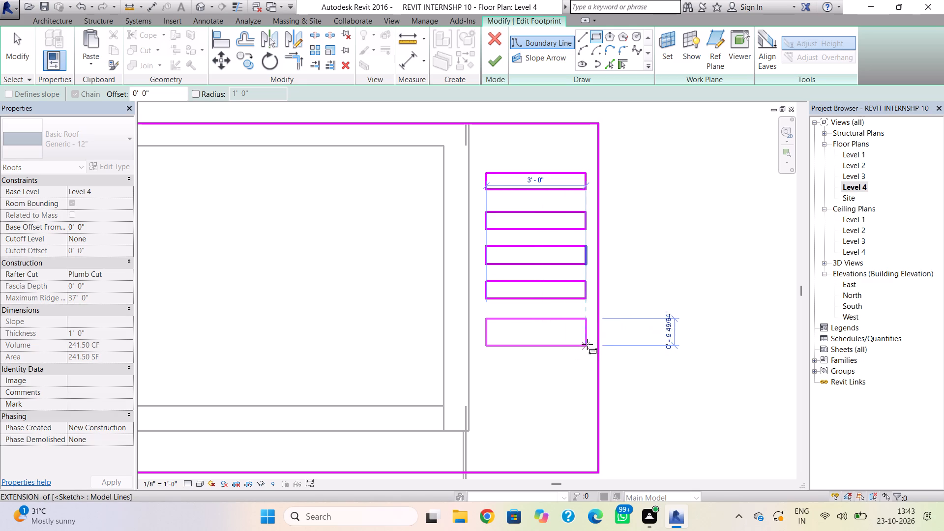
left_click(586, 341)
key("Escape")
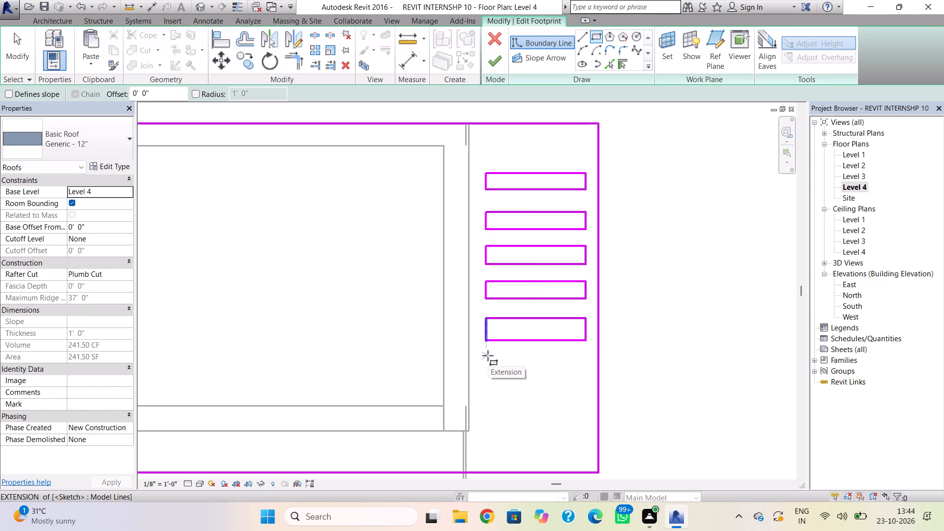
left_click(488, 355)
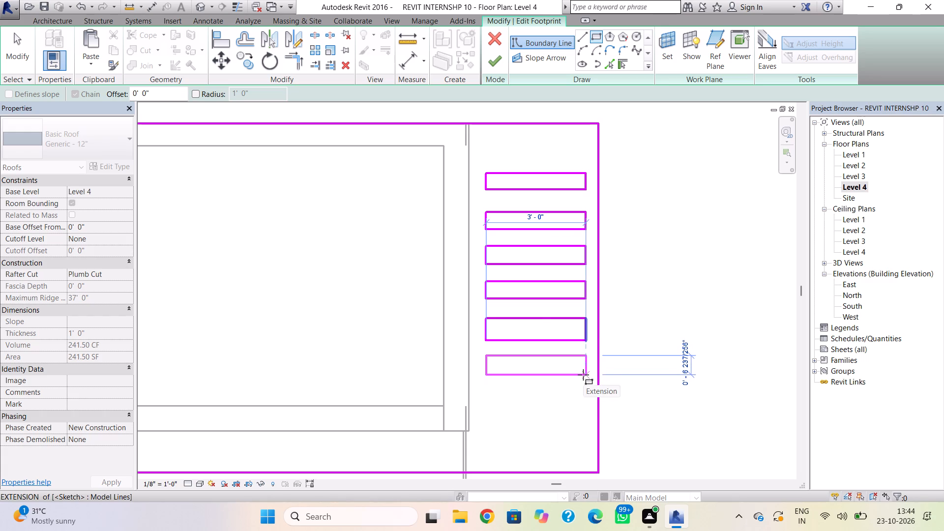
left_click(583, 375)
key("Escape")
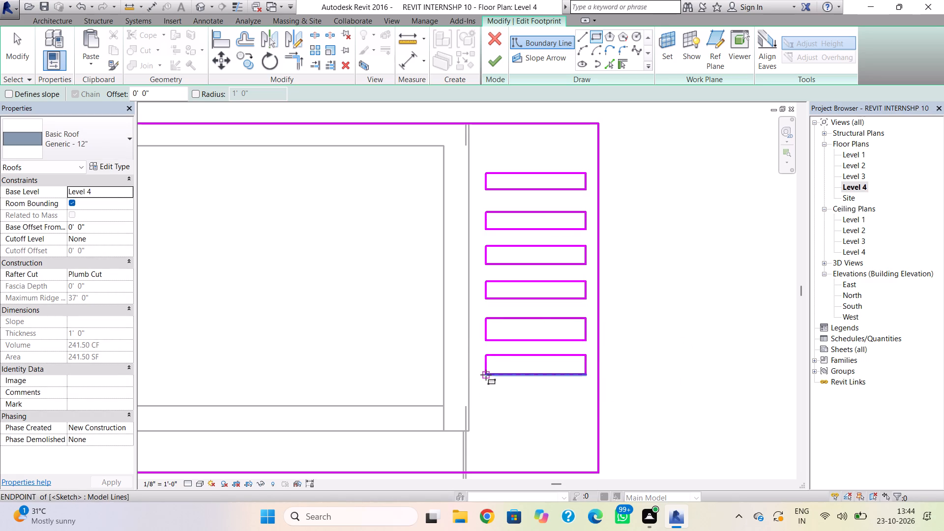
Sketch a seventh and an eighth rectangle, each 3' 0" by about 7", completing the row near the overhang's front edge.
left_click(489, 394)
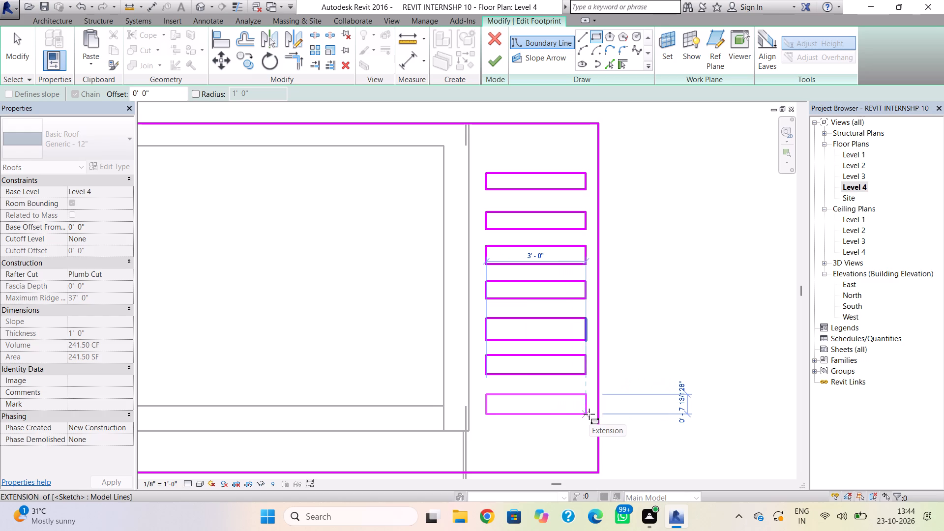
left_click(589, 414)
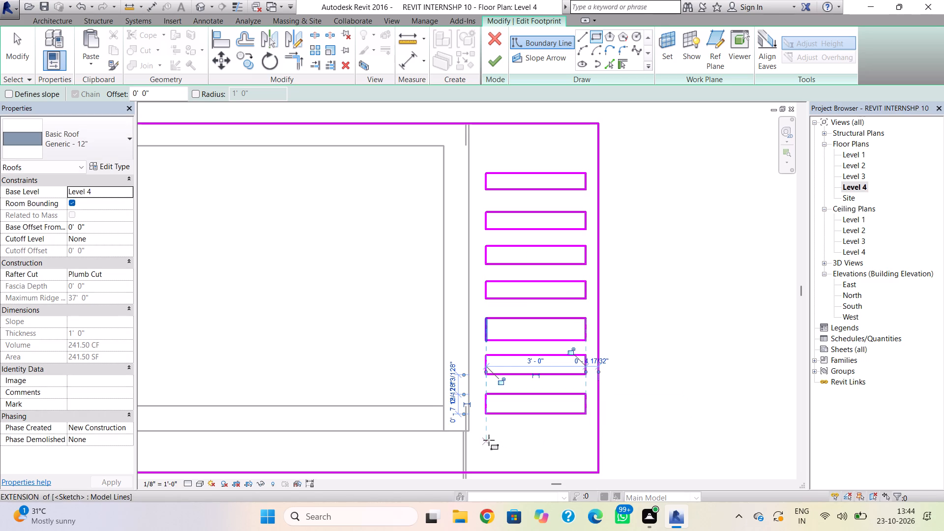
left_click(487, 428)
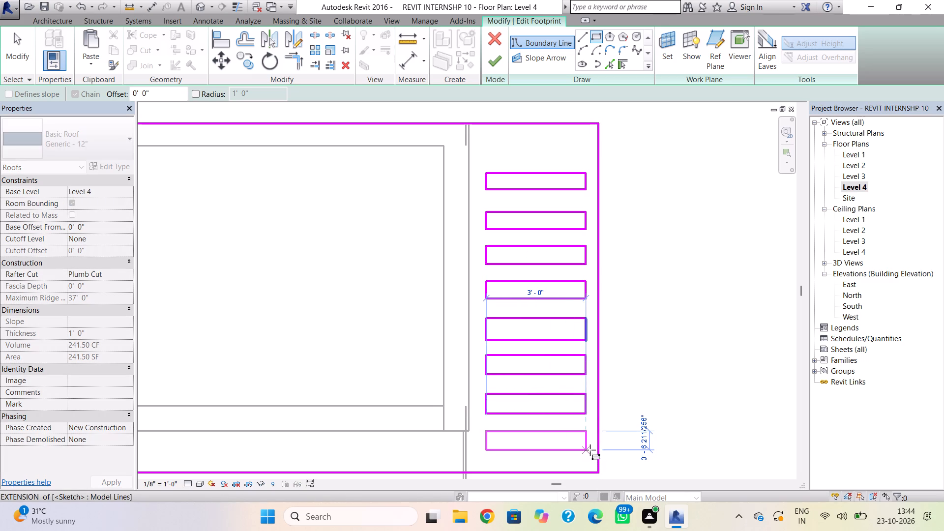
left_click(590, 450)
key("Escape")
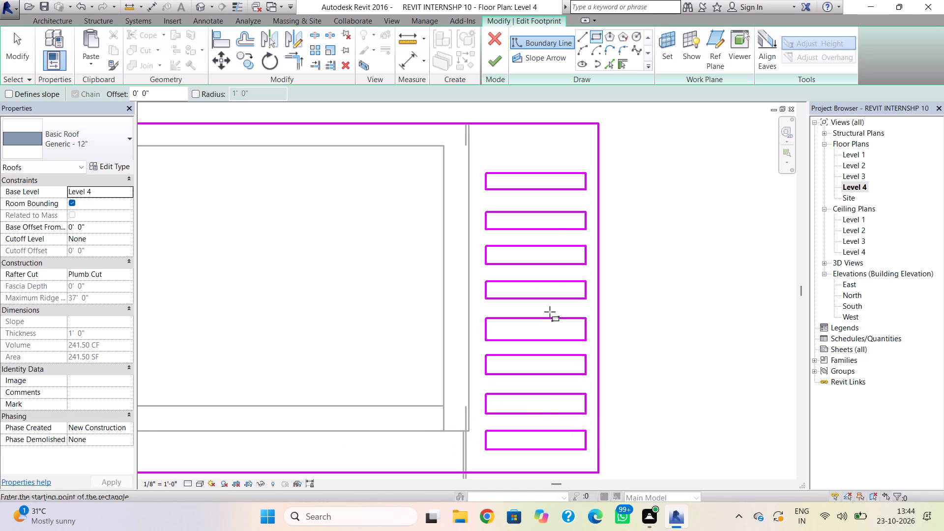
key("Escape")
Nudge the rectangle farthest from the facade one increment toward its neighbour and finish the roof footprint edit.
left_click_drag(586, 164, 479, 212)
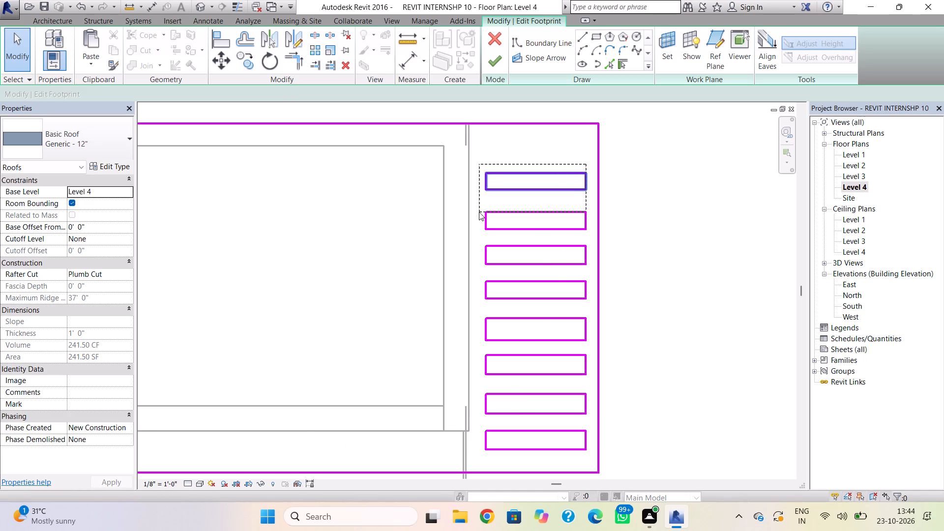
left_click_drag(479, 212, 481, 202)
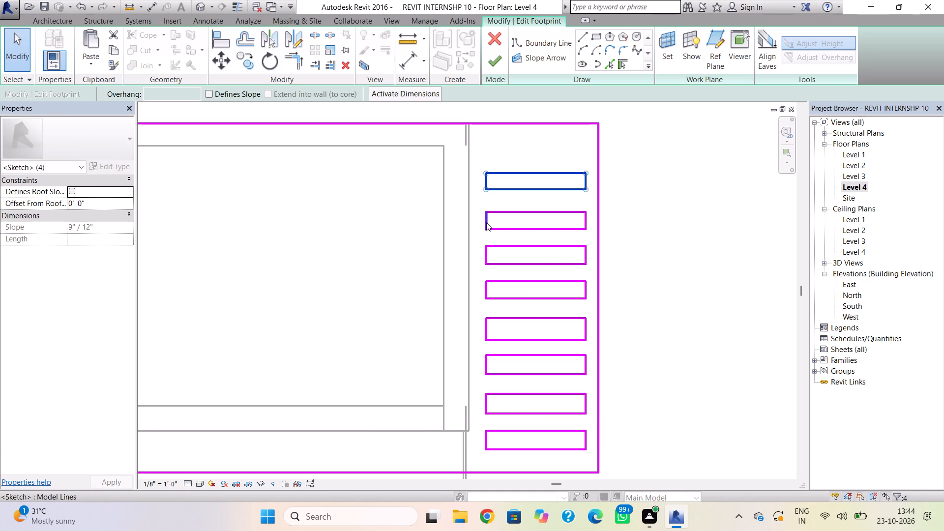
key("Down")
left_click(635, 227)
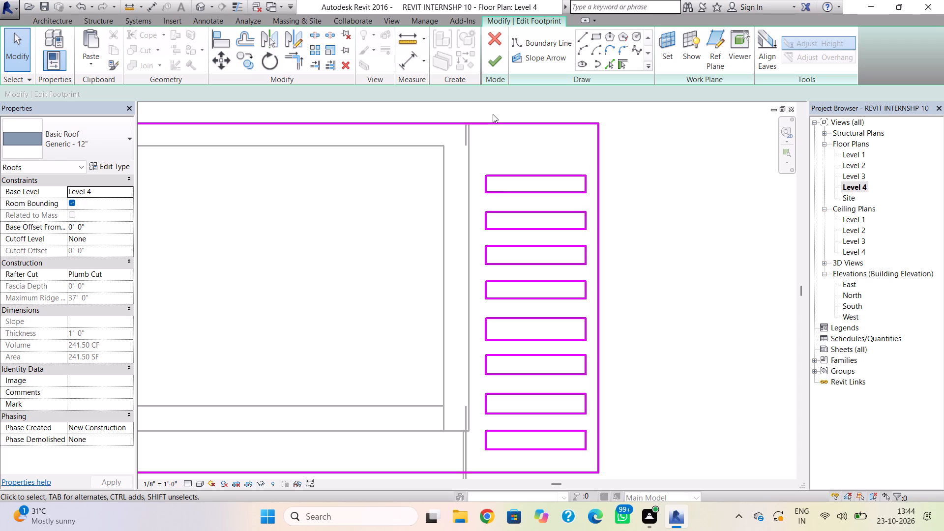
left_click(495, 65)
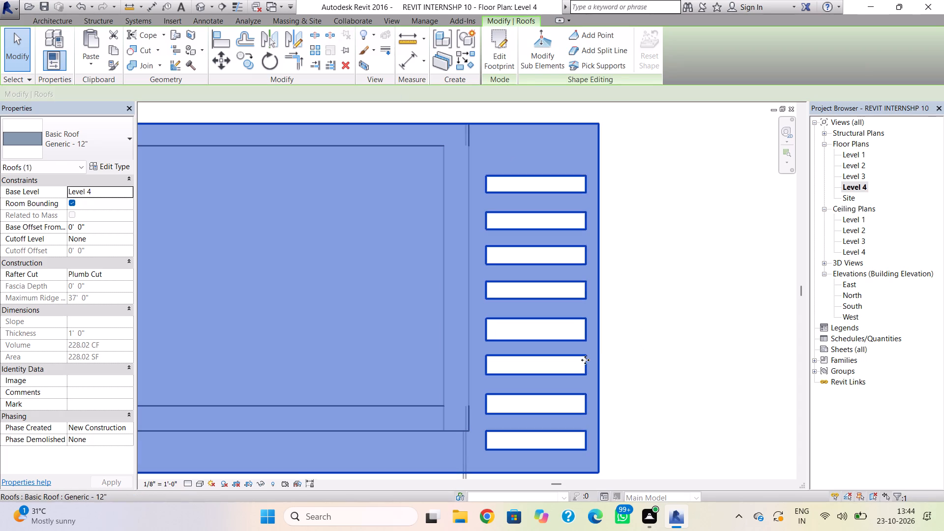
right_click_drag(663, 359, 640, 278, "shift")
key("Escape")
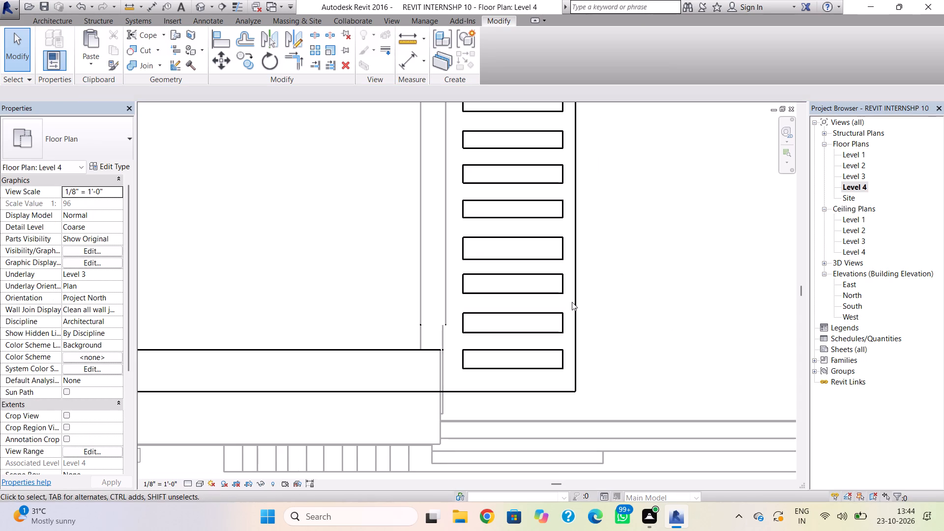
Inspect the slotted tower roof overhang in the 3D view from below and above.
left_click(199, 0)
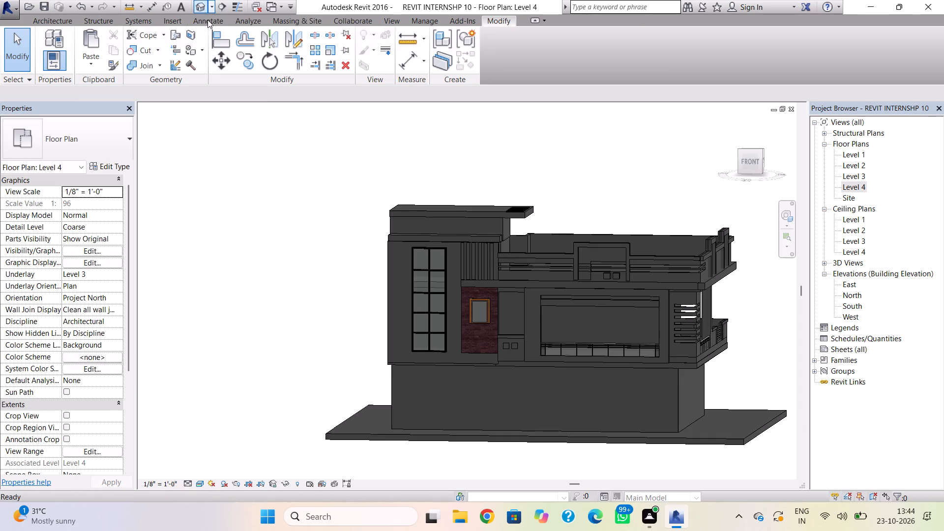
right_click_drag(465, 381, 487, 292, "shift")
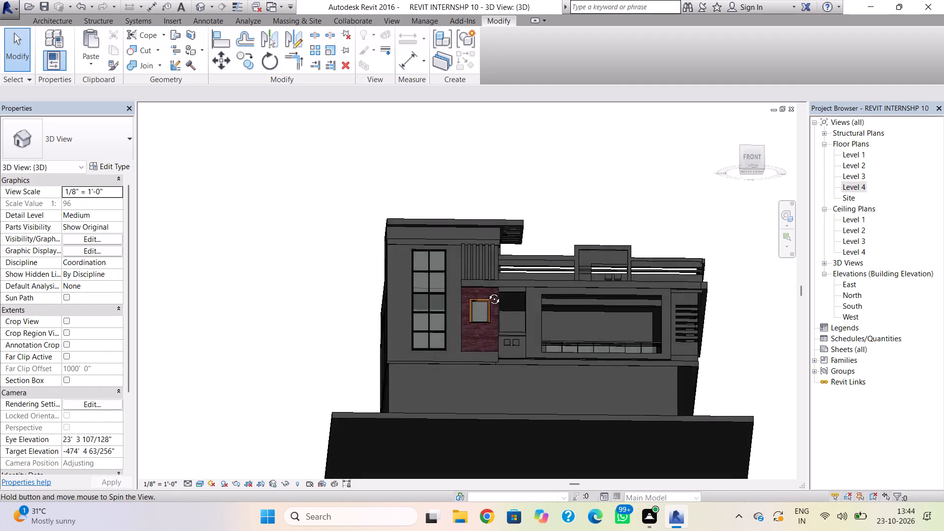
right_click_drag(487, 292, 488, 459, "shift")
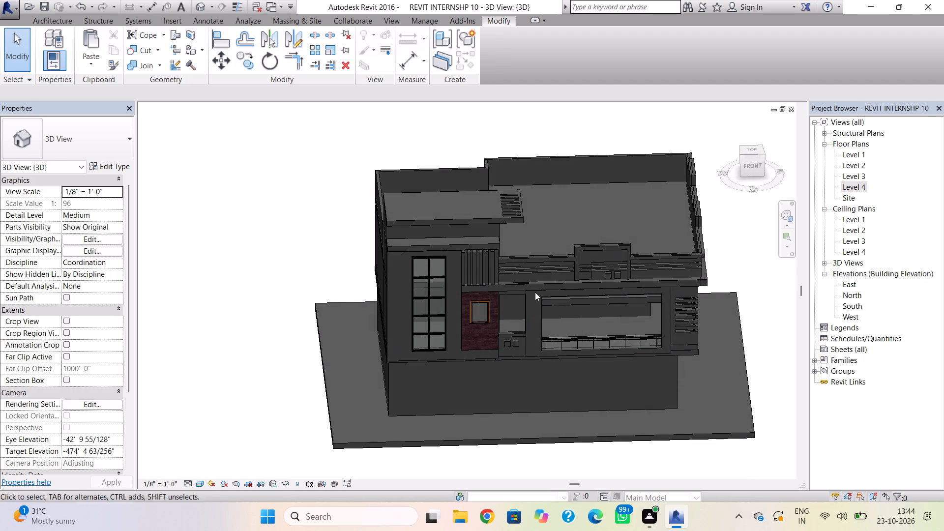
Reopen the tower roof's footprint in the Level 4 plan and nudge the overhang's outer edge eight increments outward, away from the slots.
double_click(521, 214)
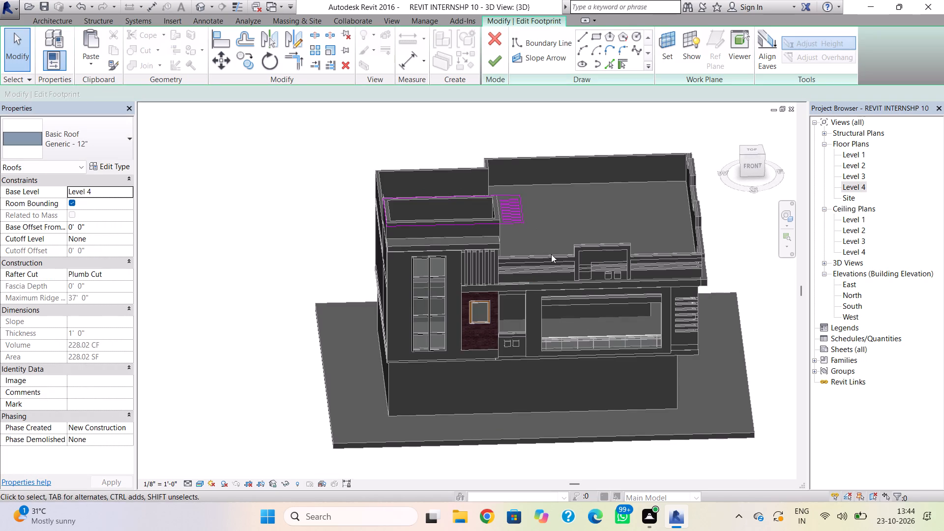
double_click(852, 188)
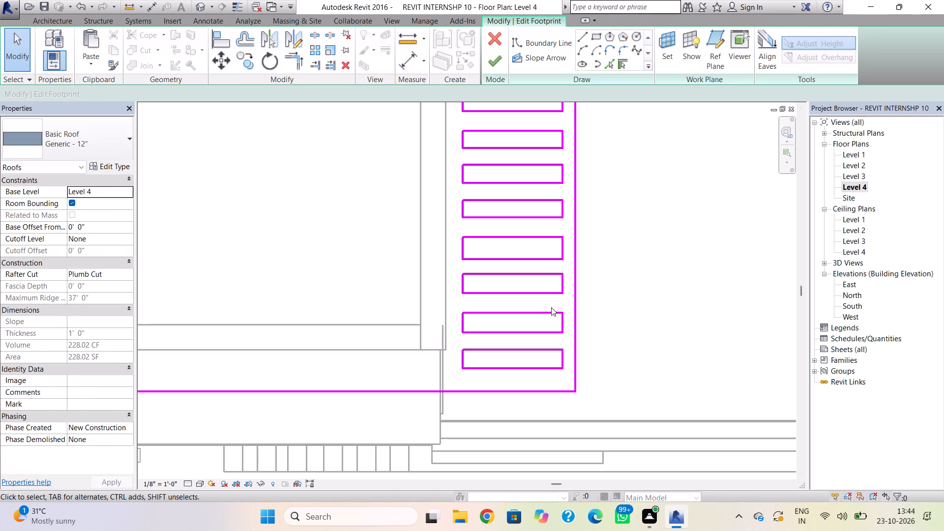
left_click(578, 303)
scroll(636, 348, "down", 5)
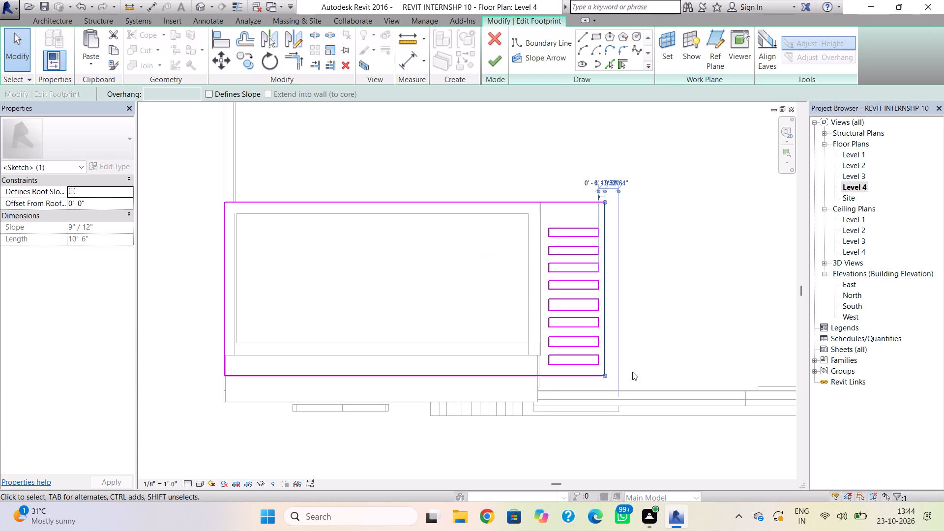
key("Right")
key("Right")
key("Right")
key("Right")
key("Right")
key("Right")
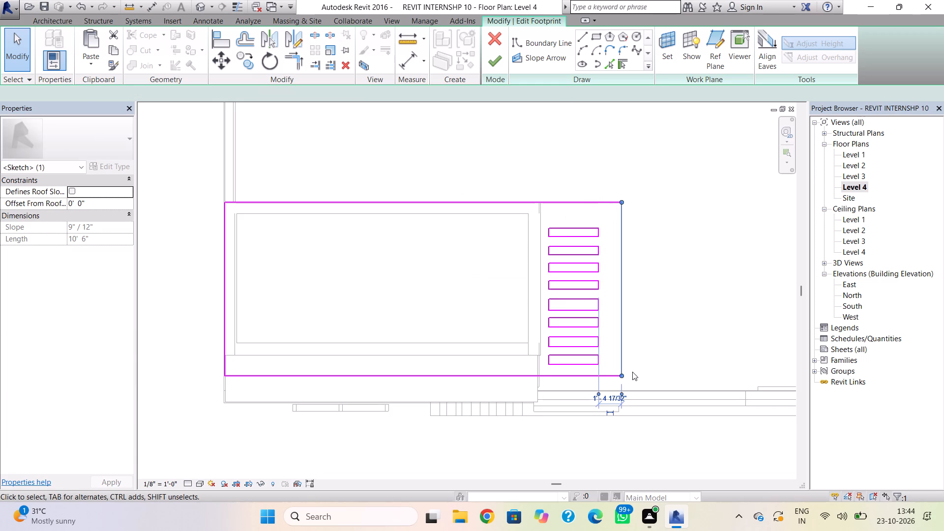
key("Right")
key("Right")
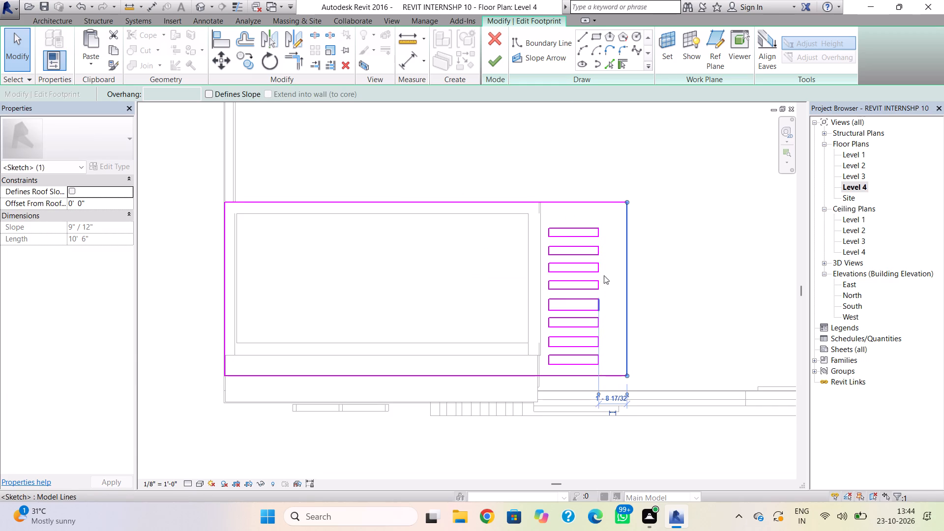
key("Escape")
Nudge all eight slot rectangles four increments toward the overhang's outer edge and finish the roof footprint edit.
left_click_drag(605, 224, 591, 289)
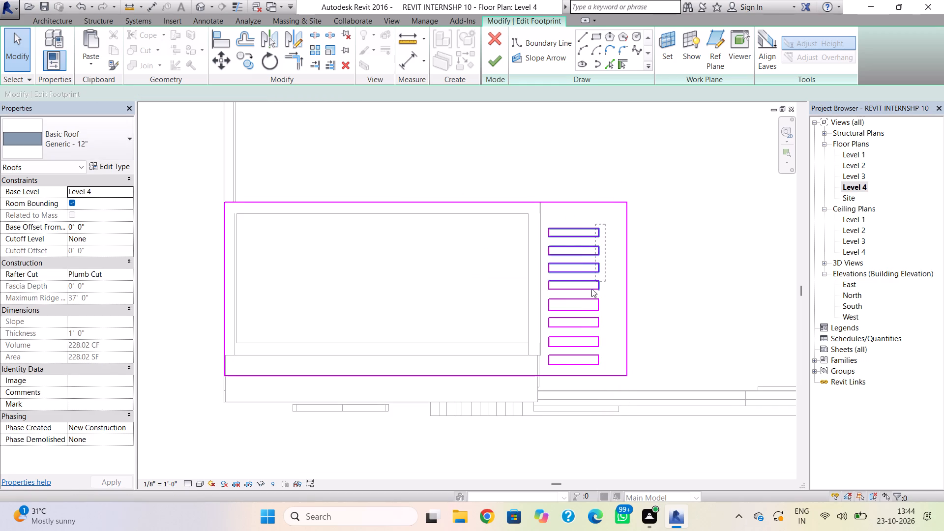
left_click_drag(591, 289, 548, 370)
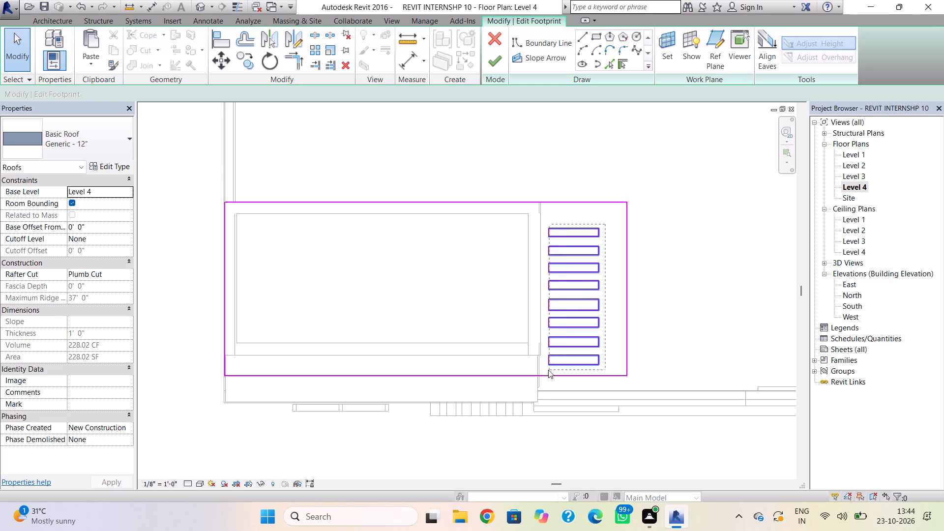
left_click_drag(548, 370, 546, 370)
key("Right")
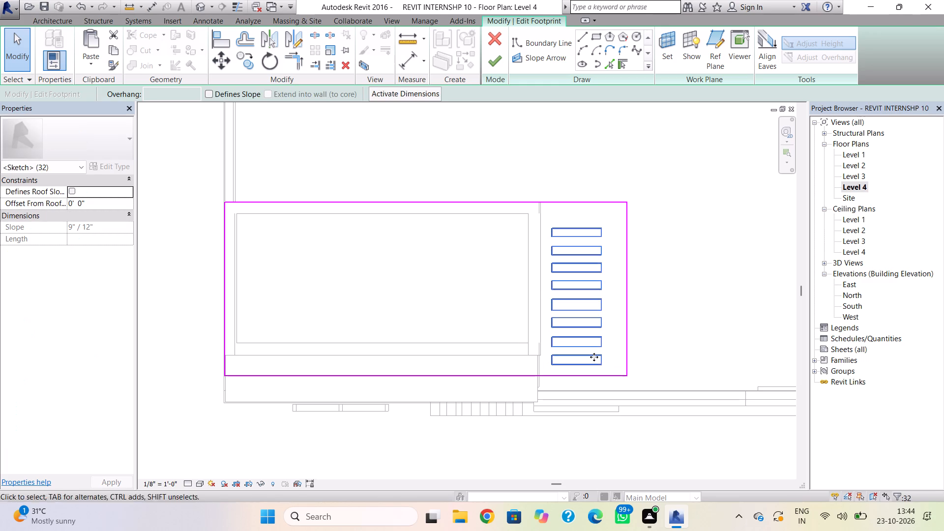
key("Right")
key("Right")
key("Right")
left_click(660, 329)
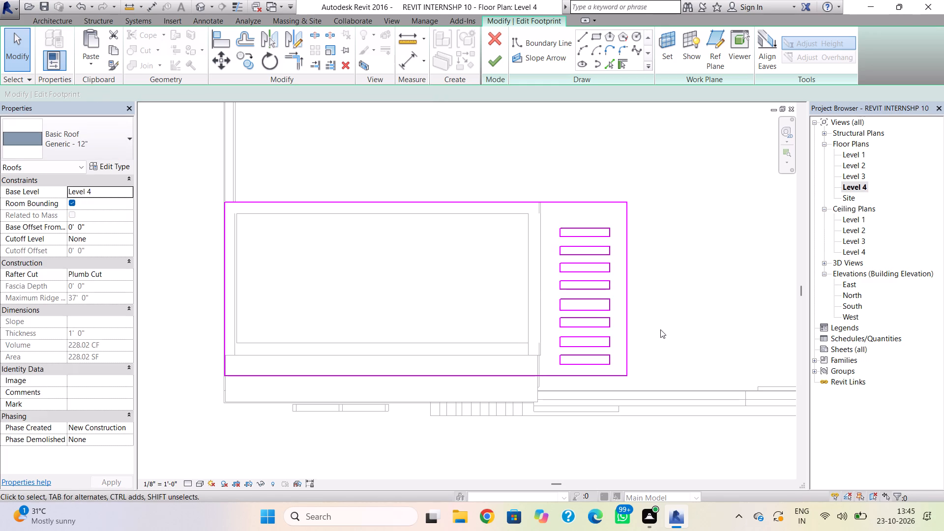
left_click(493, 64)
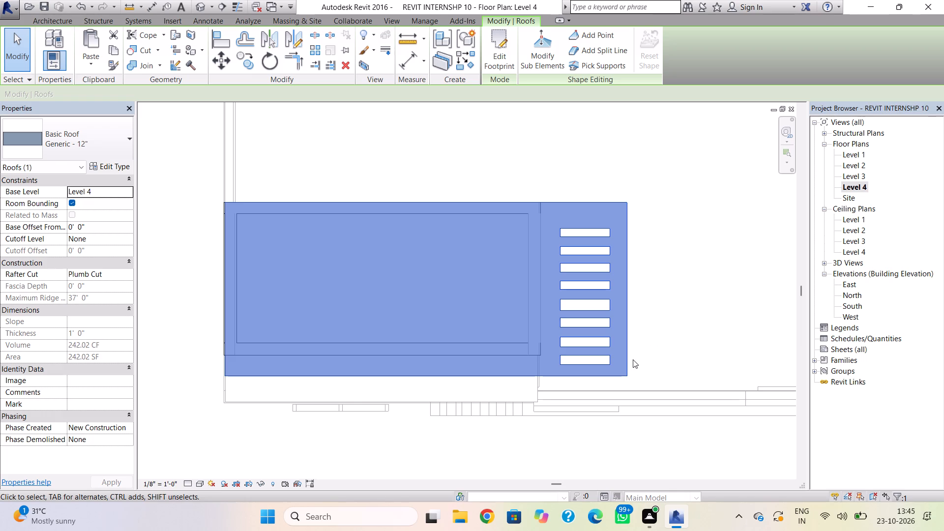
Reopen the tower roof's footprint, nudge all eight slot rectangles two increments toward the overhang's outer edge, and finish the edit.
double_click(626, 365)
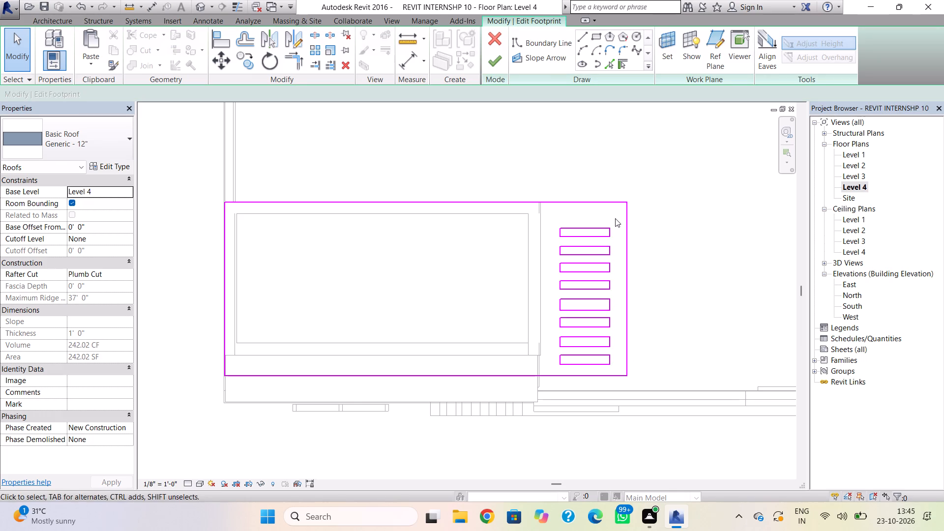
left_click_drag(615, 218, 559, 371)
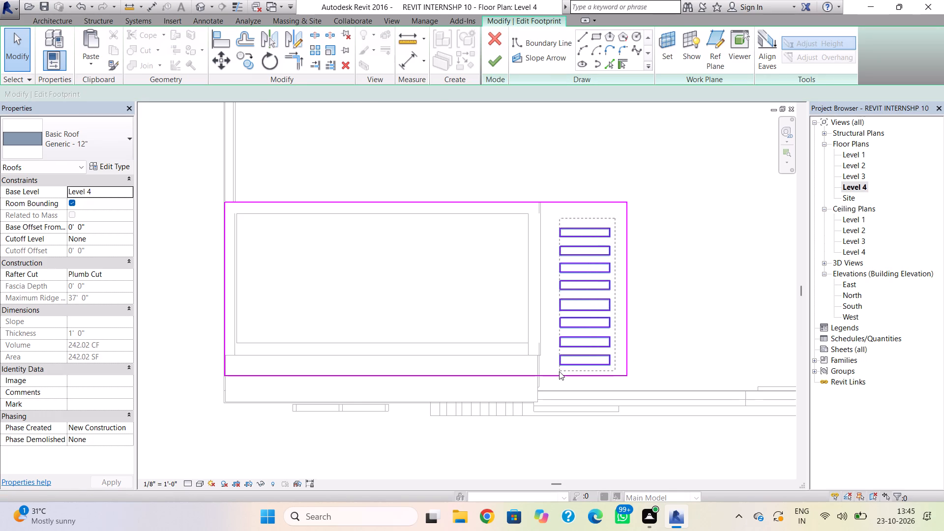
left_click_drag(559, 371, 554, 371)
key("Right")
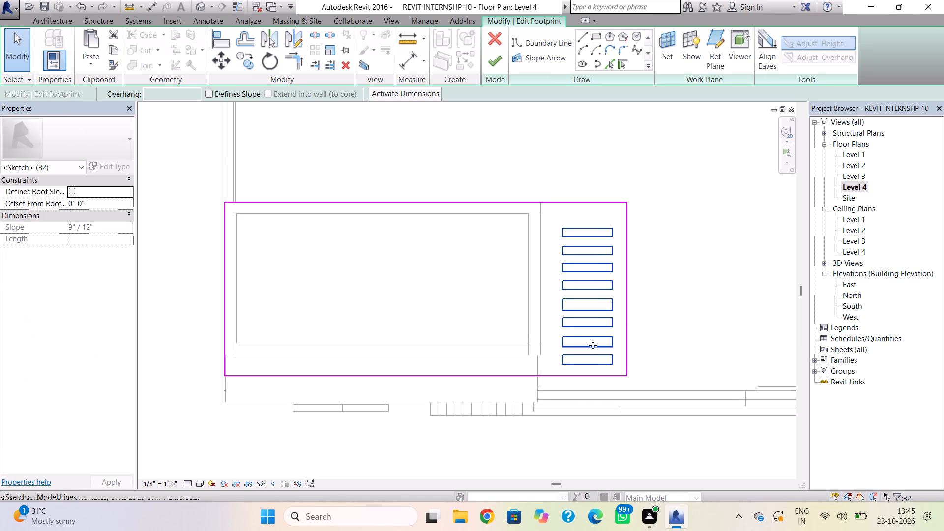
key("Right")
left_click(661, 339)
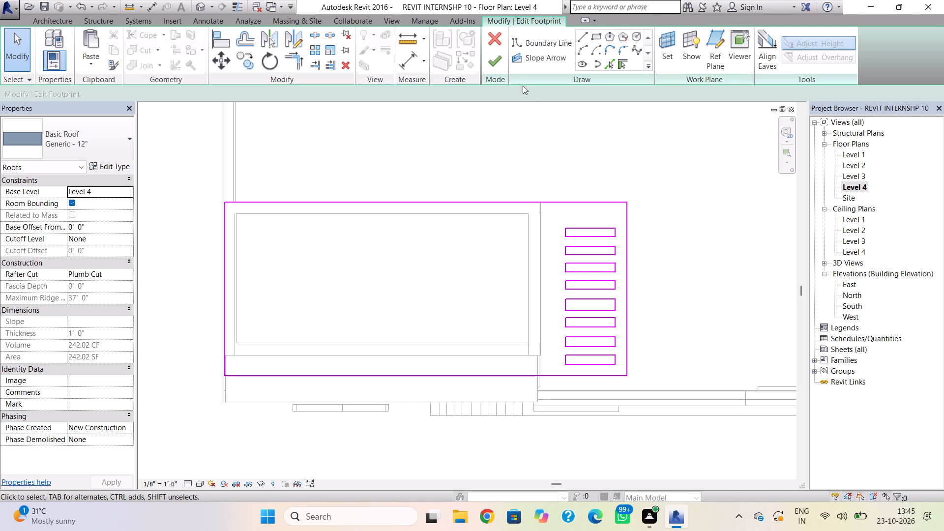
left_click(498, 64)
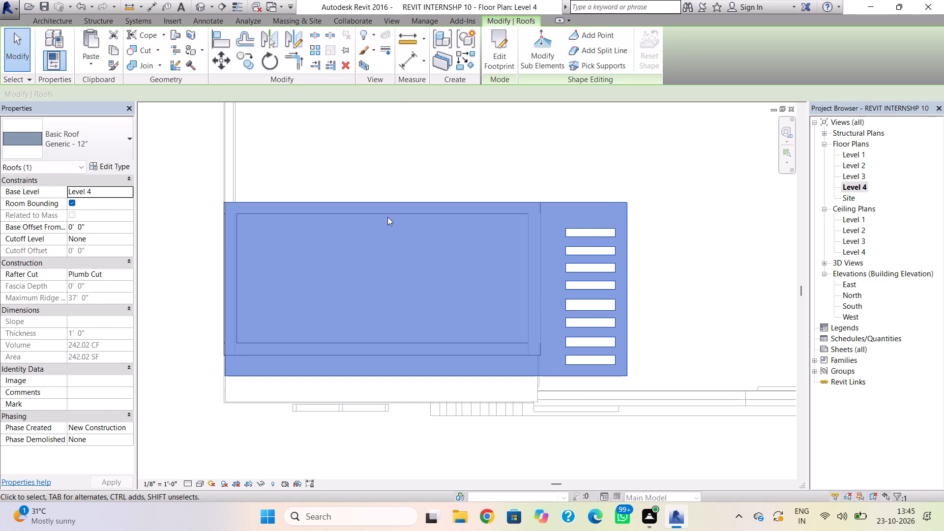
In the 3D view, delete the two long horizontal reveals running across the front parapet at Level 3.
left_click(204, 4)
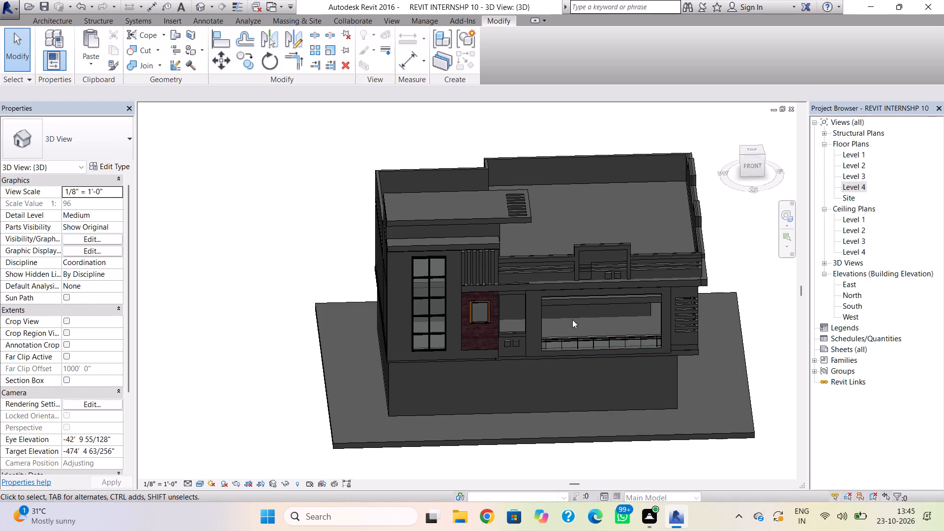
right_click_drag(590, 346, 584, 293, "shift")
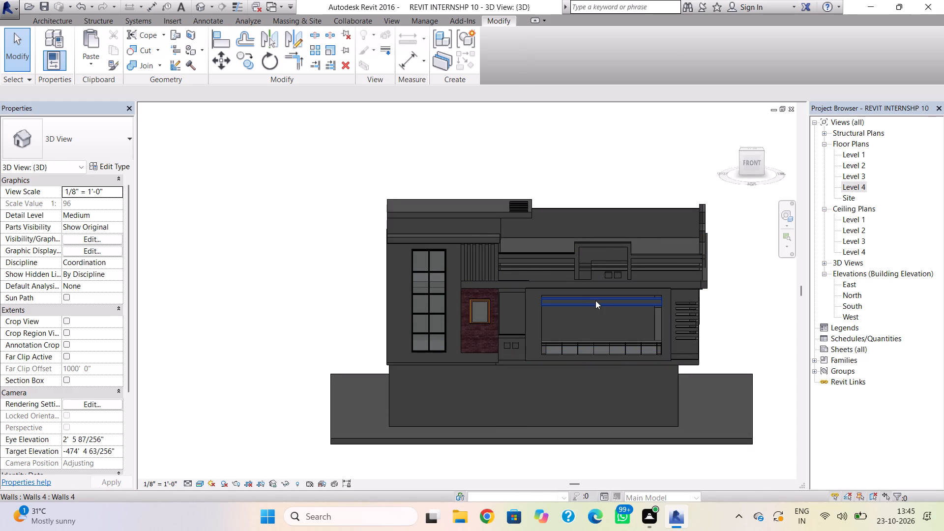
scroll(595, 300, "up", 5)
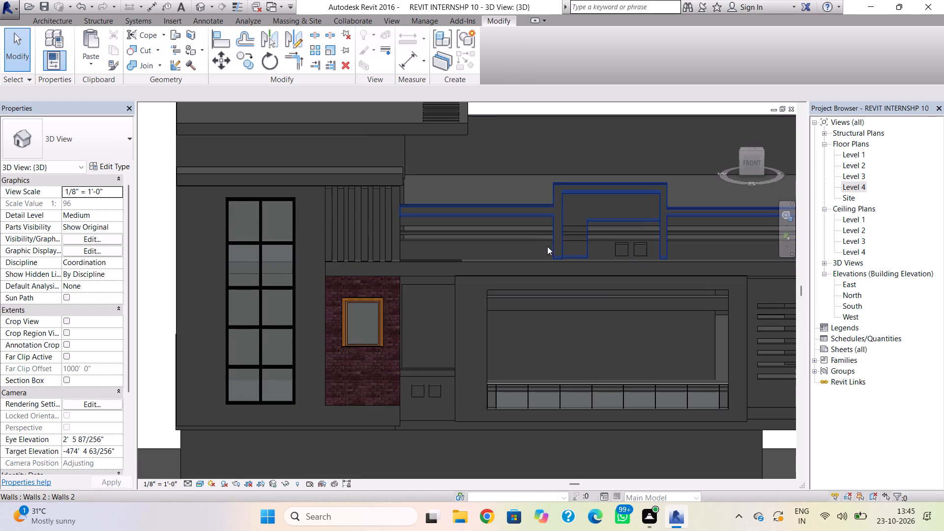
scroll(542, 248, "down", 3)
middle_click_drag(535, 275, 524, 317)
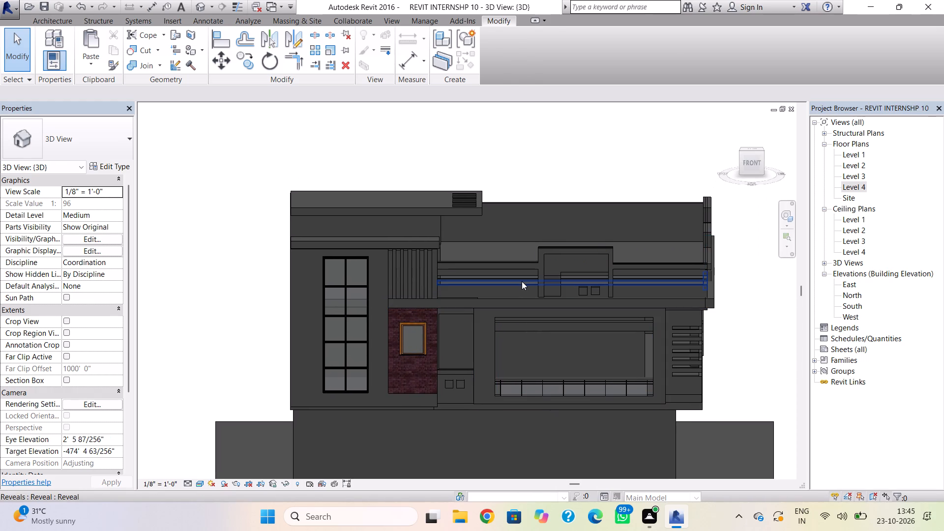
left_click(522, 281)
scroll(664, 296, "up", 5)
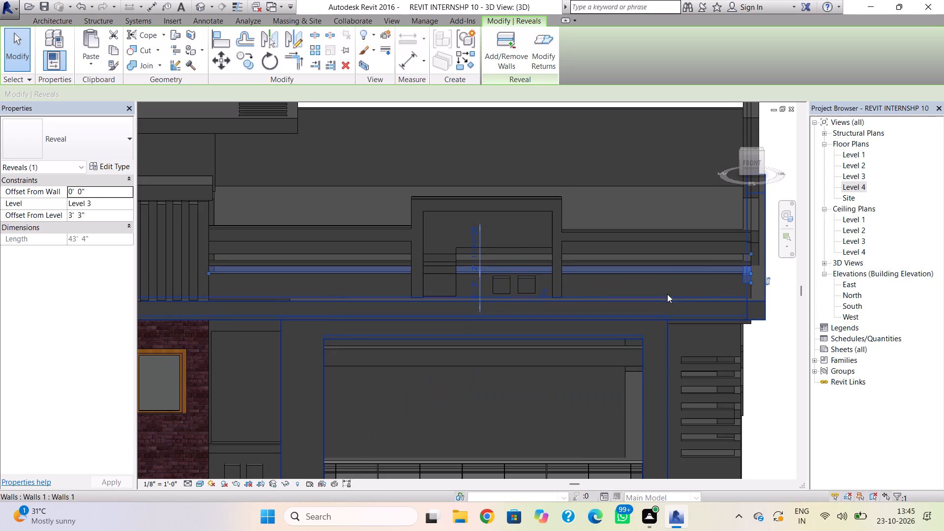
left_click(390, 265)
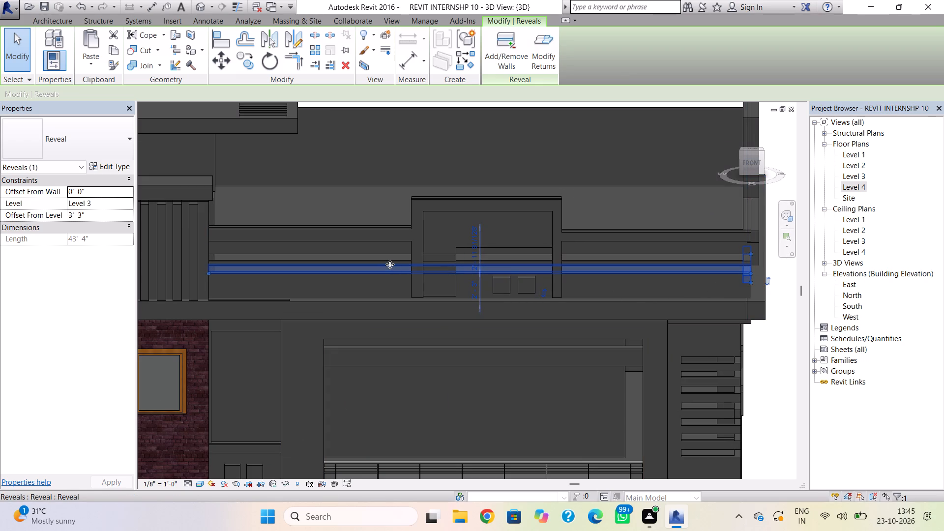
key("Delete")
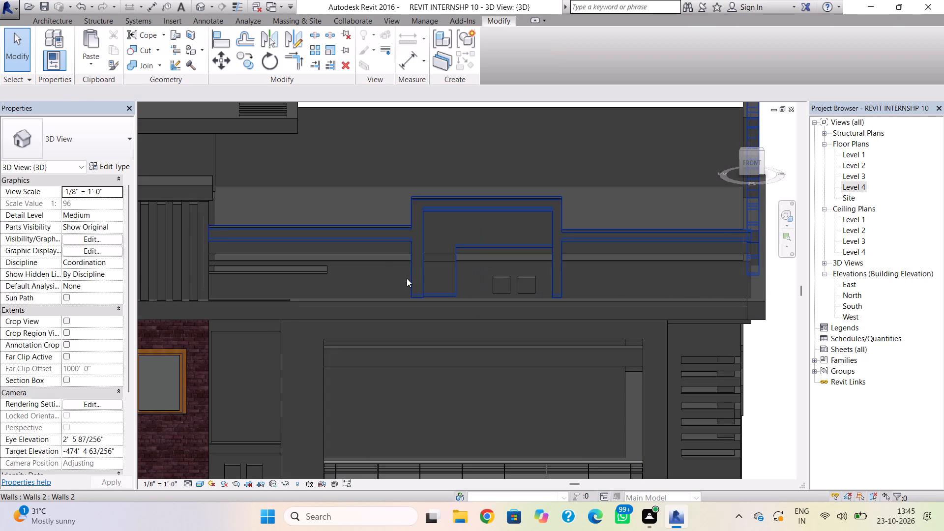
left_click(379, 257)
key("Delete")
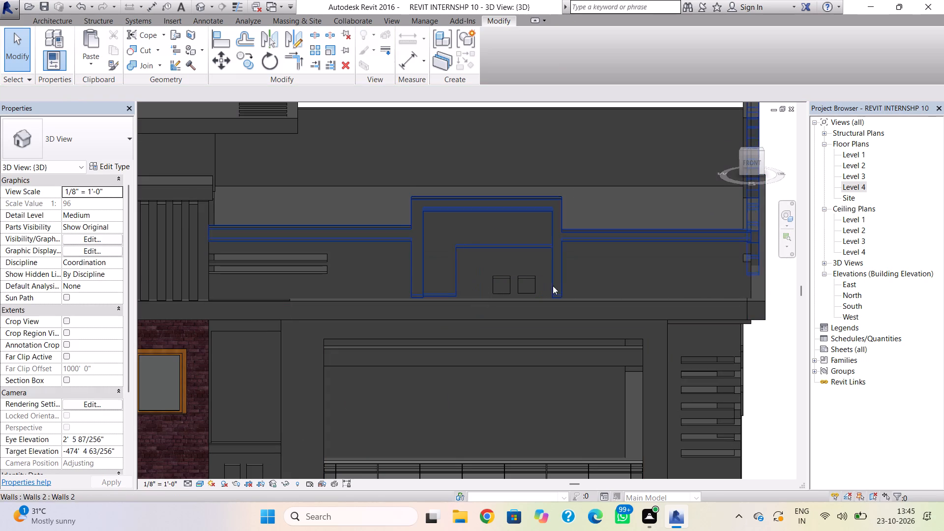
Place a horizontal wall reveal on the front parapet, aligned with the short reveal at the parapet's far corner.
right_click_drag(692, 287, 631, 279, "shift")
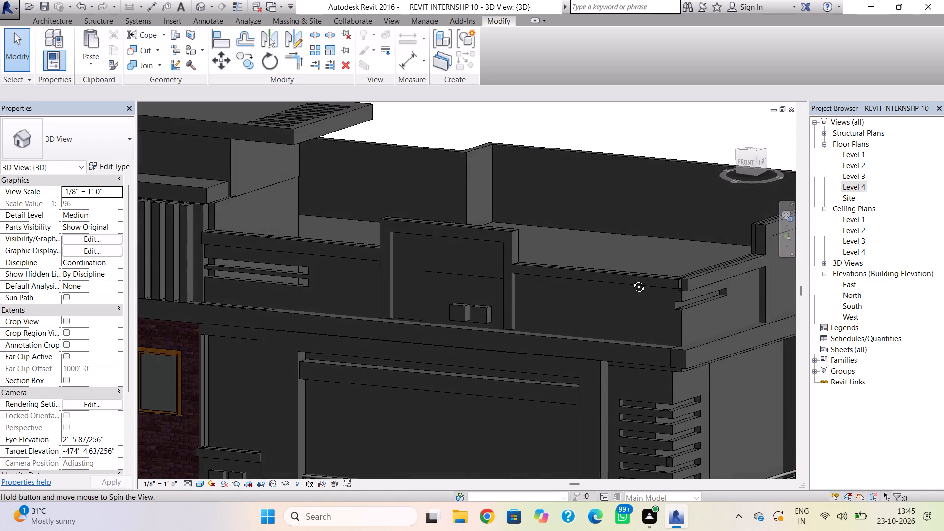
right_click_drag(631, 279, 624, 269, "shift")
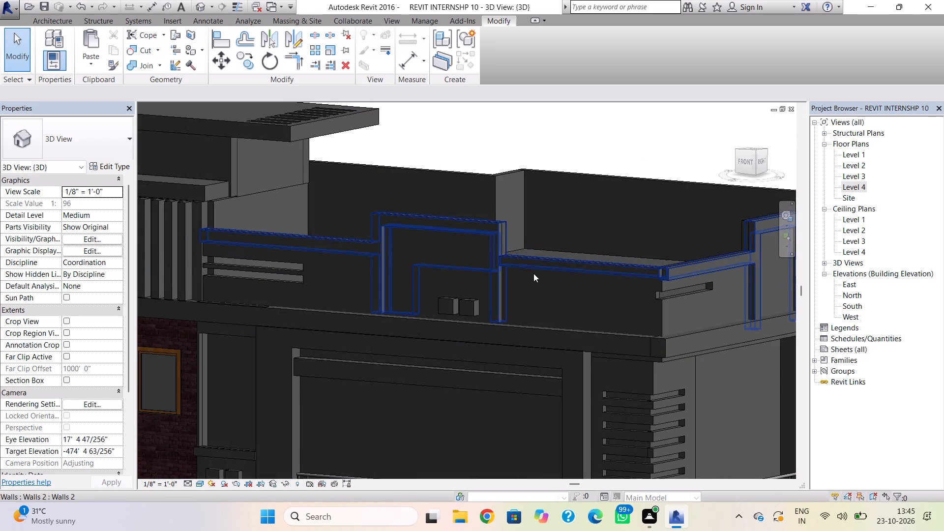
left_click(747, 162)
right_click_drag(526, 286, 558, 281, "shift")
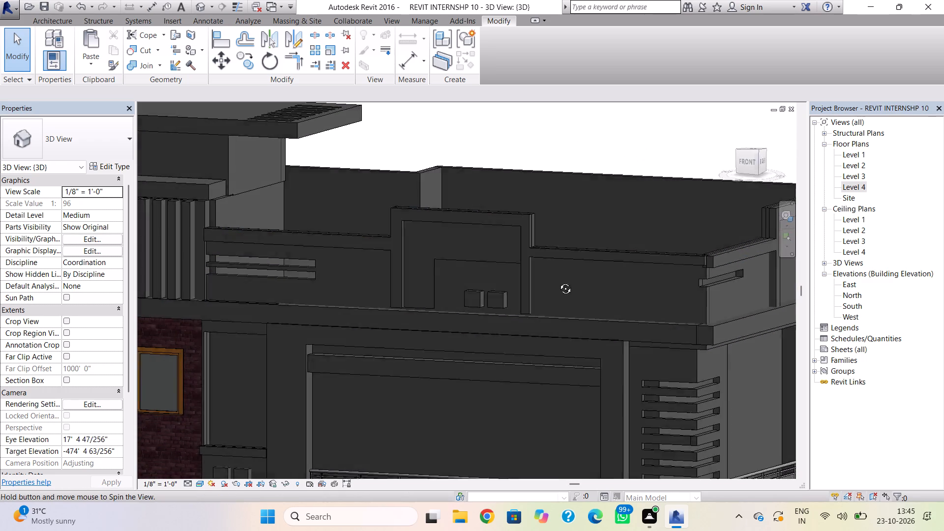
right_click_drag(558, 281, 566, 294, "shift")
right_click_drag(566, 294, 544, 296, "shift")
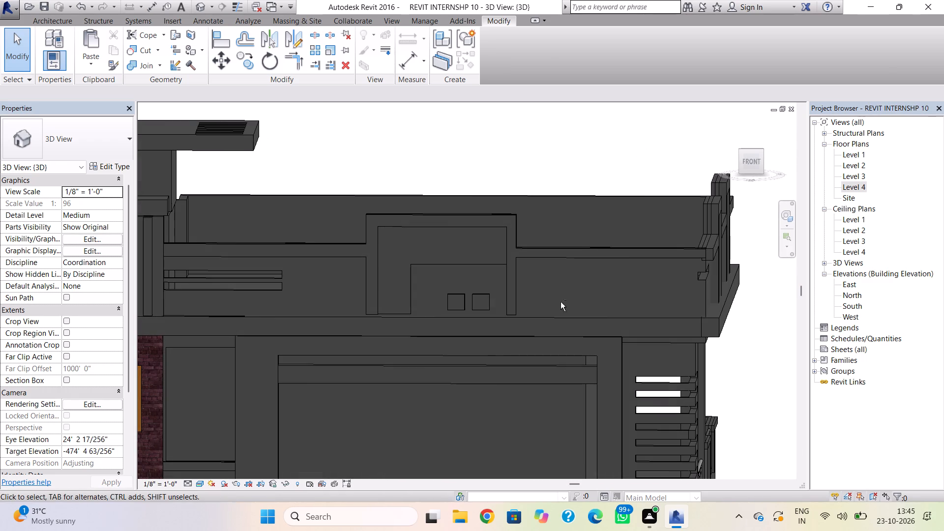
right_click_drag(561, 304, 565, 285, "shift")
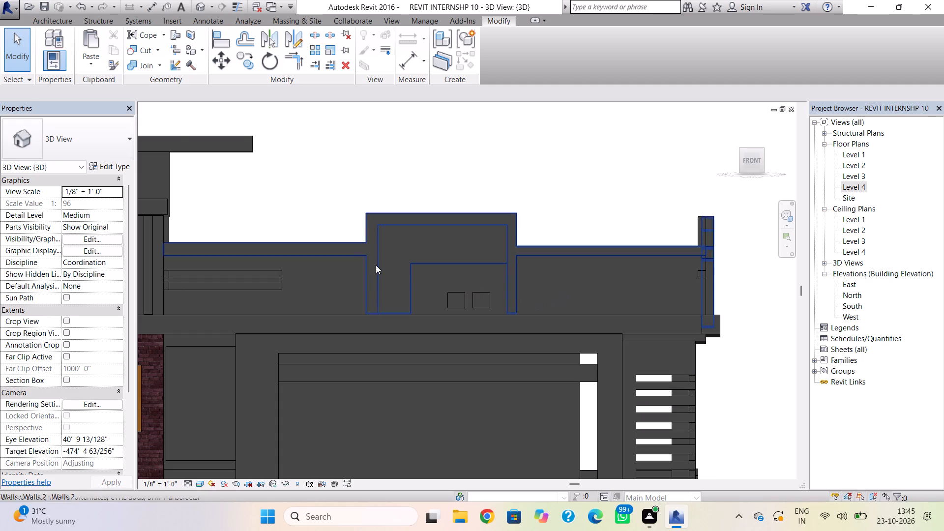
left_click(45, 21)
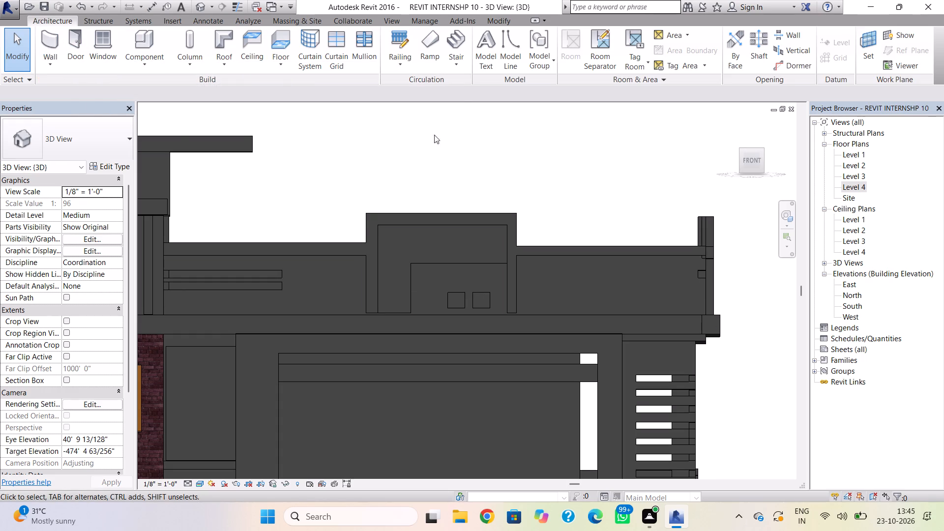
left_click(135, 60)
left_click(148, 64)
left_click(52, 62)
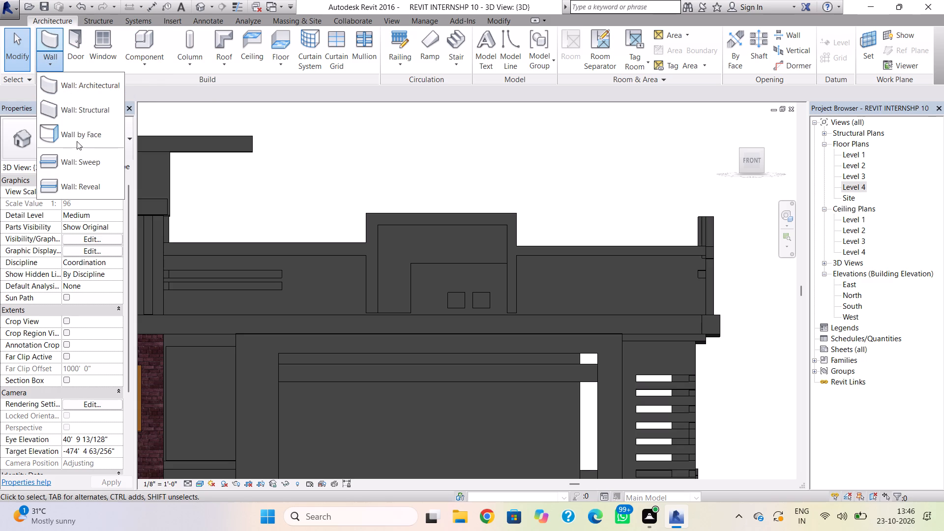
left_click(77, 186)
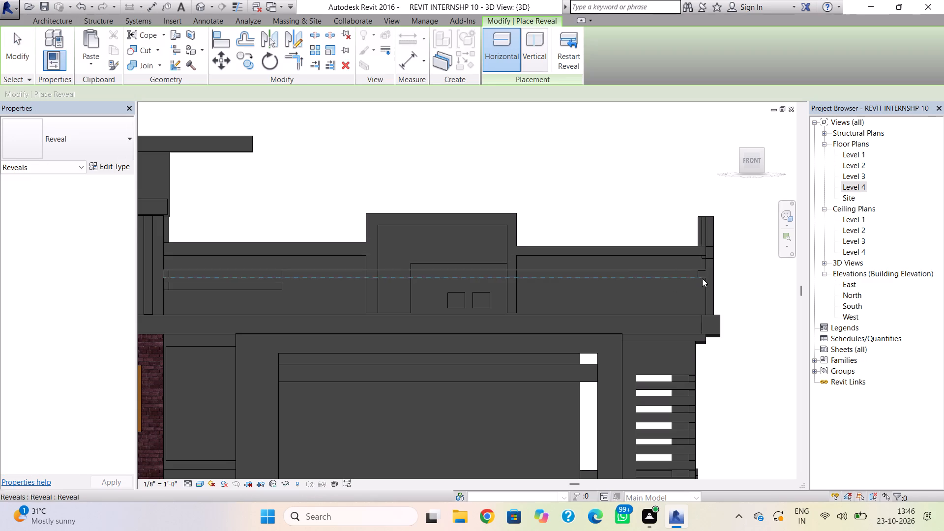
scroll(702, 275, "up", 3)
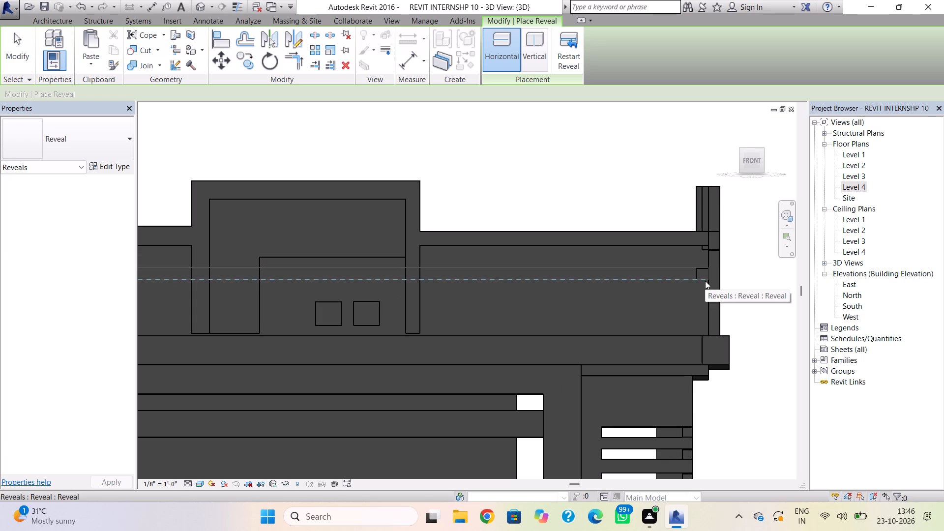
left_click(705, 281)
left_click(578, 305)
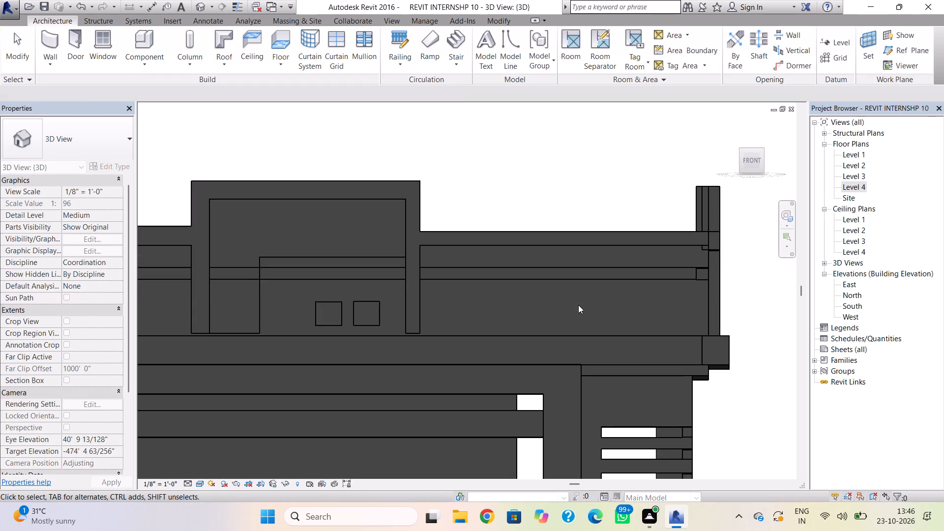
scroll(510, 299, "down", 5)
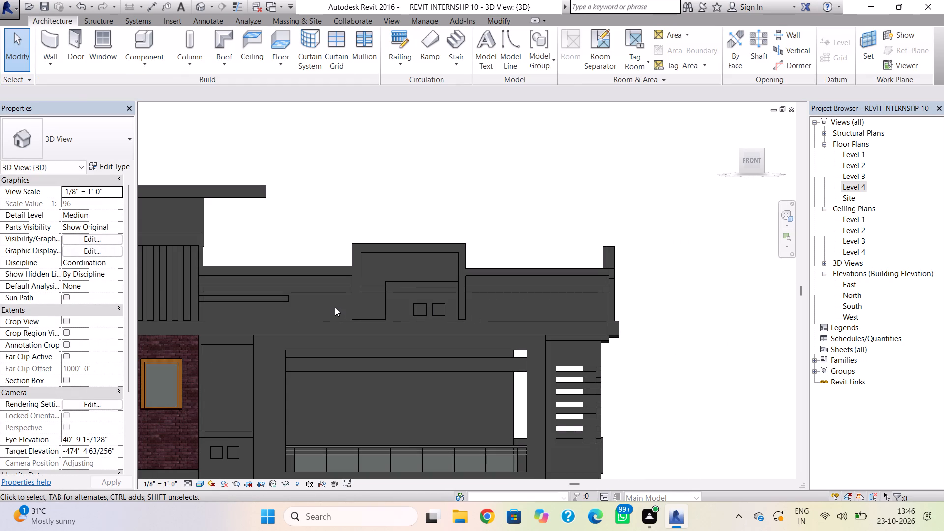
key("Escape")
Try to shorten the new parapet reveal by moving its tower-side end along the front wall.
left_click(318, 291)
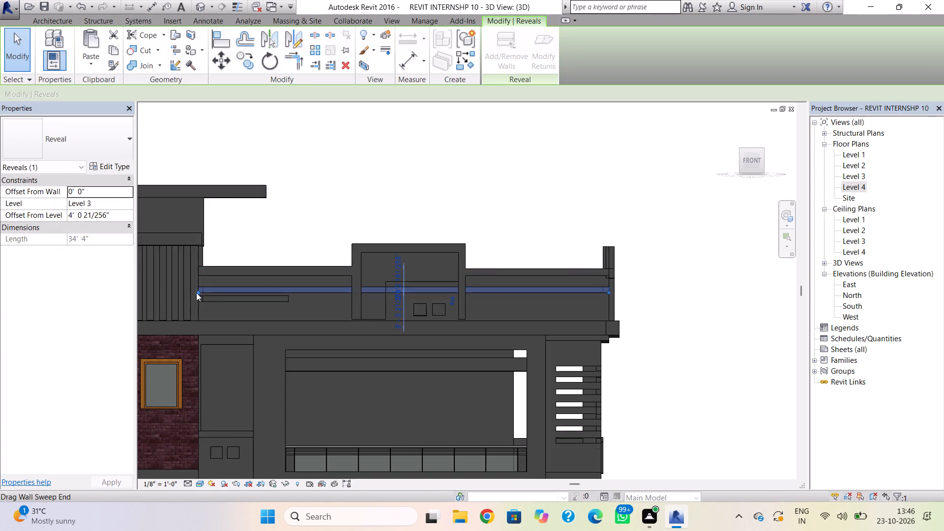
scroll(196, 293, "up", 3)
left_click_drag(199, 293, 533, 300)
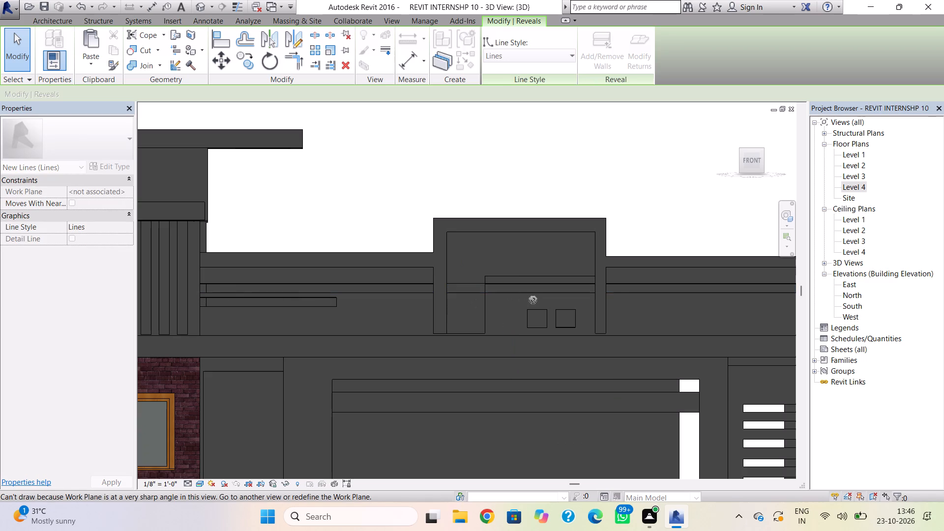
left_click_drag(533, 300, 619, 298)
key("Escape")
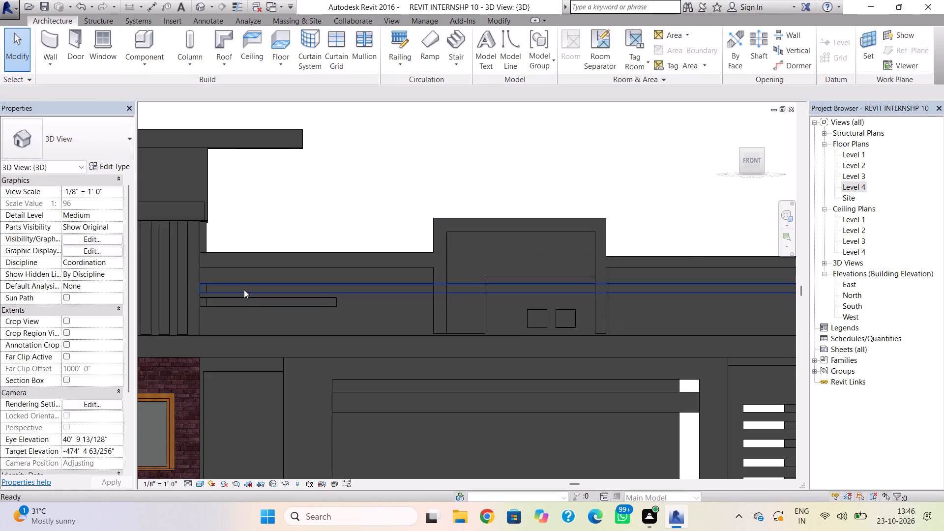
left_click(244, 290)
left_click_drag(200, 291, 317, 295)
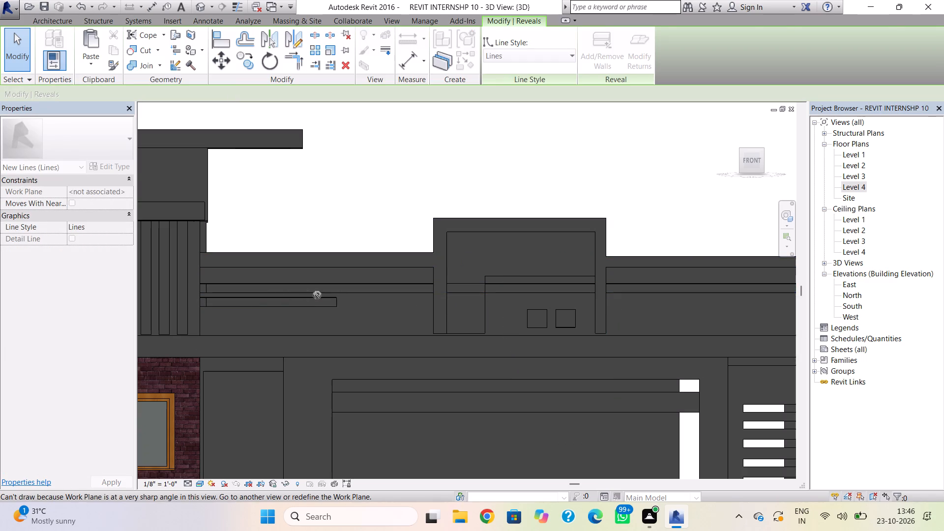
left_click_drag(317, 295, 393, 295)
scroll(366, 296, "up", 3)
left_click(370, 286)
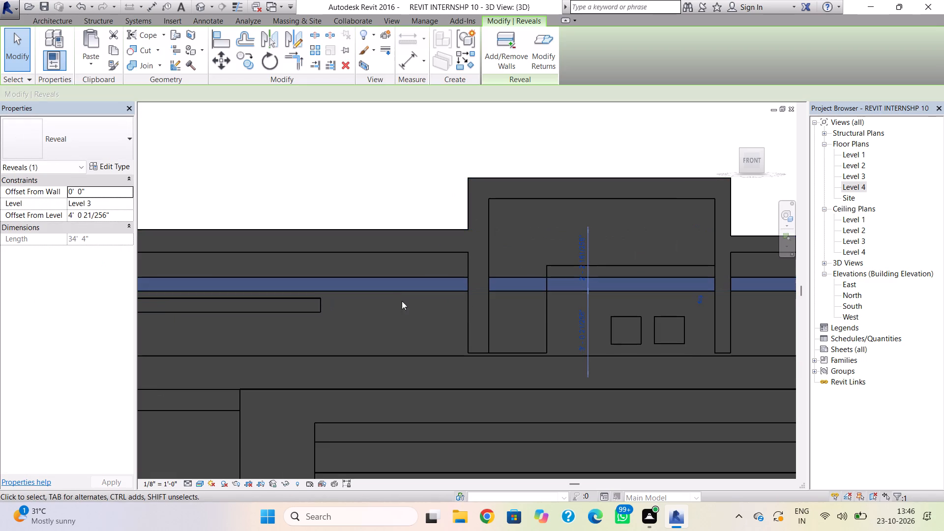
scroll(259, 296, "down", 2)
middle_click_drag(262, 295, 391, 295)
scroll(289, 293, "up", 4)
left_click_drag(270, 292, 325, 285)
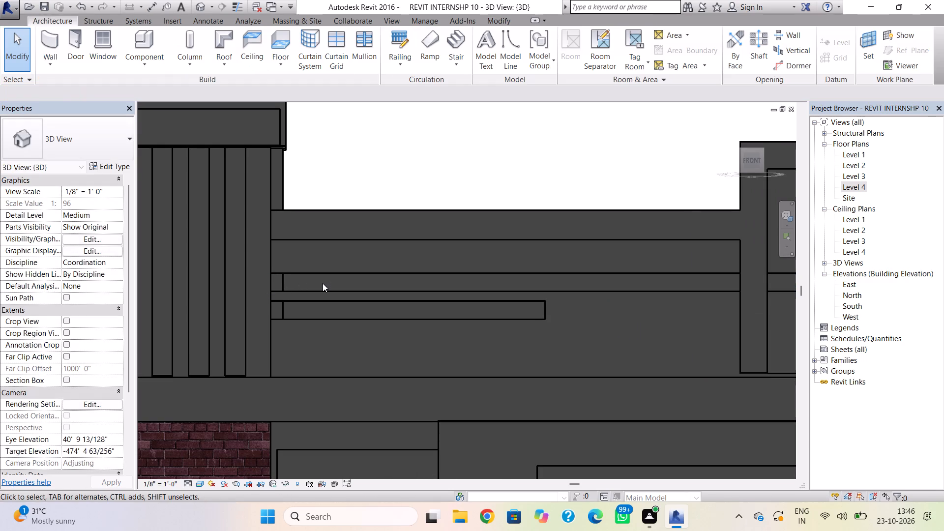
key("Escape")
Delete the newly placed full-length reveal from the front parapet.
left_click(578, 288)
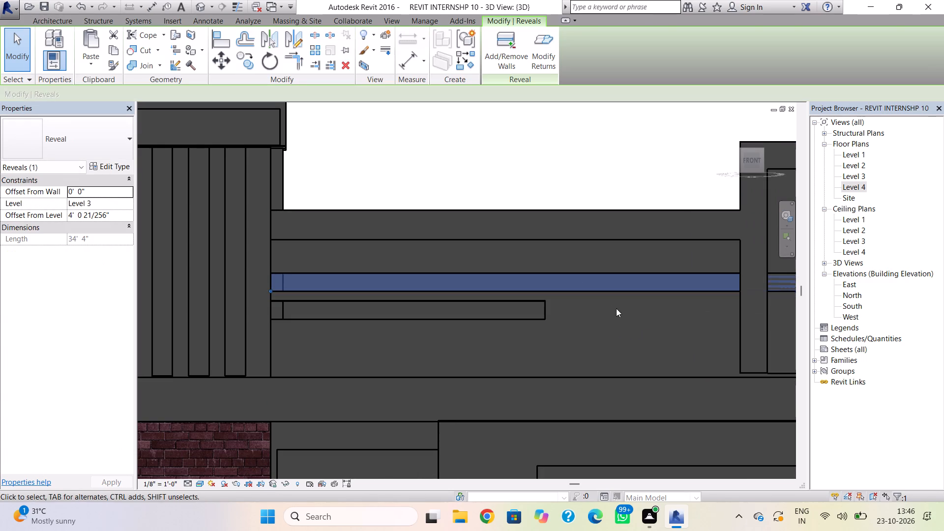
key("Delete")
Examine the parapet and its remaining short reveals from the front facade around to the right side.
scroll(580, 312, "down", 7)
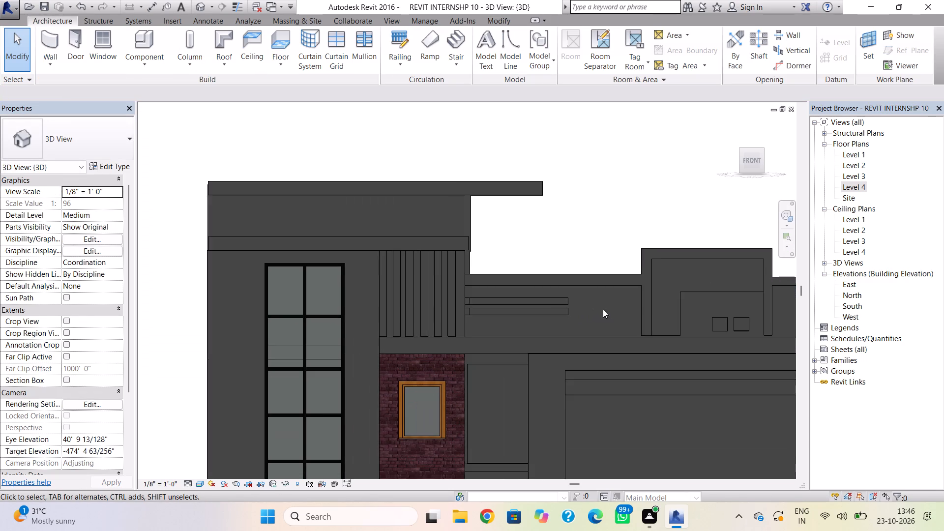
right_click_drag(606, 307, 573, 314, "shift")
scroll(601, 305, "down", 3)
middle_click_drag(600, 306, 261, 317)
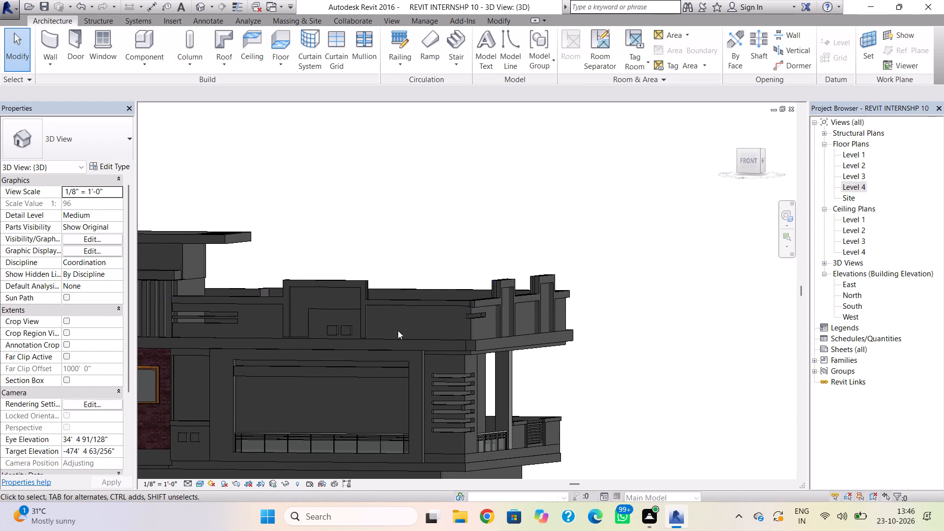
middle_click_drag(493, 324, 384, 326, "shift")
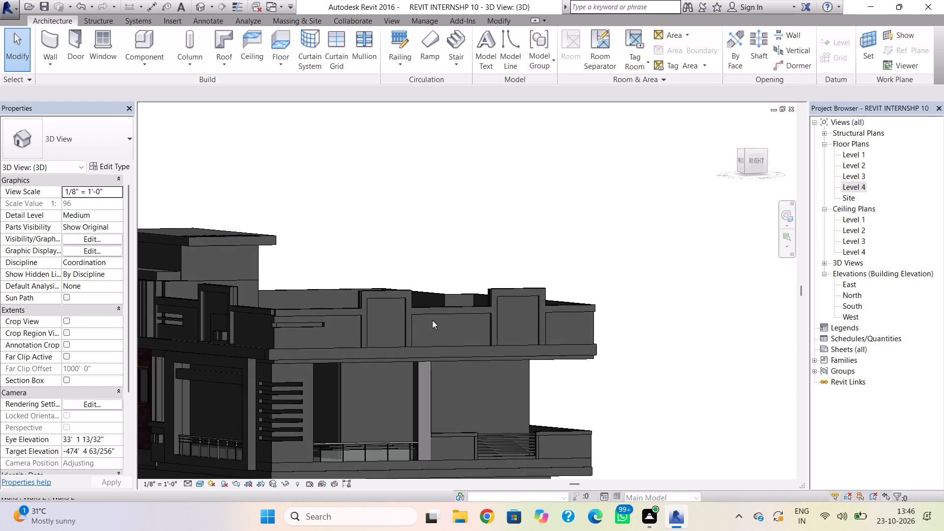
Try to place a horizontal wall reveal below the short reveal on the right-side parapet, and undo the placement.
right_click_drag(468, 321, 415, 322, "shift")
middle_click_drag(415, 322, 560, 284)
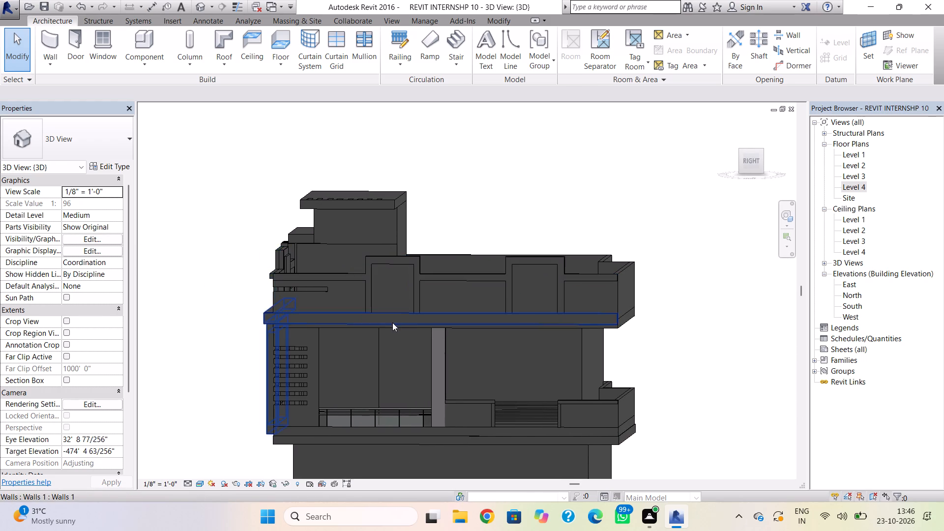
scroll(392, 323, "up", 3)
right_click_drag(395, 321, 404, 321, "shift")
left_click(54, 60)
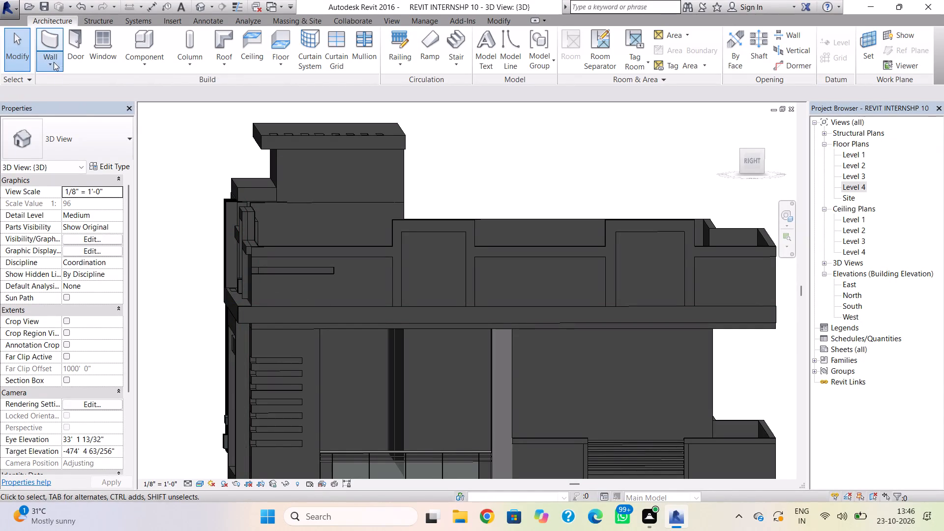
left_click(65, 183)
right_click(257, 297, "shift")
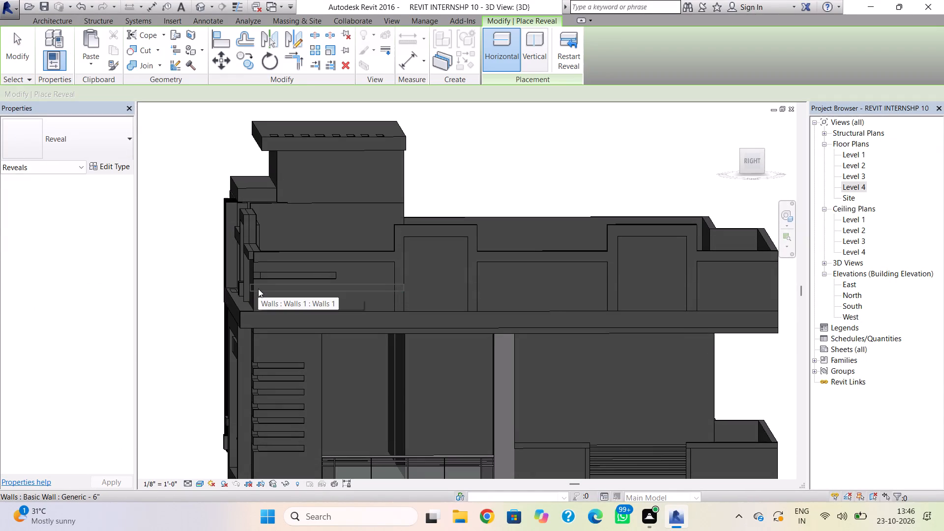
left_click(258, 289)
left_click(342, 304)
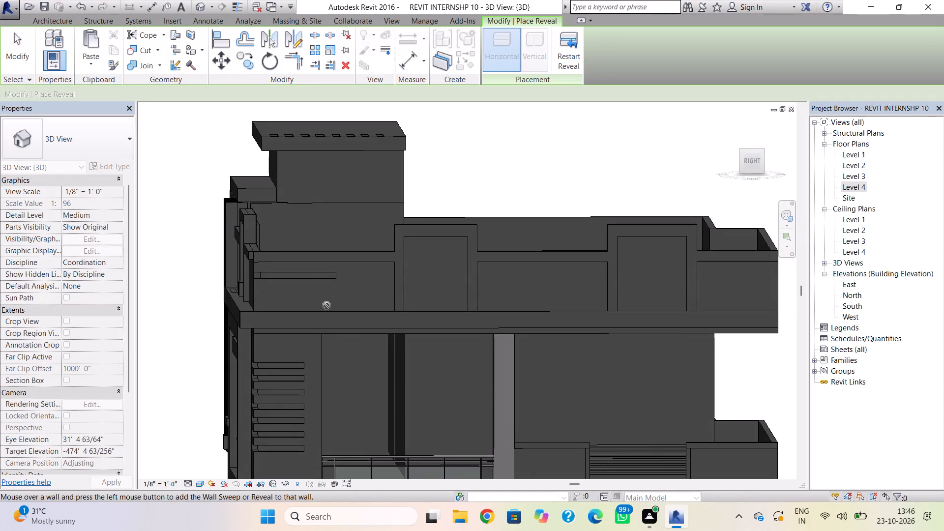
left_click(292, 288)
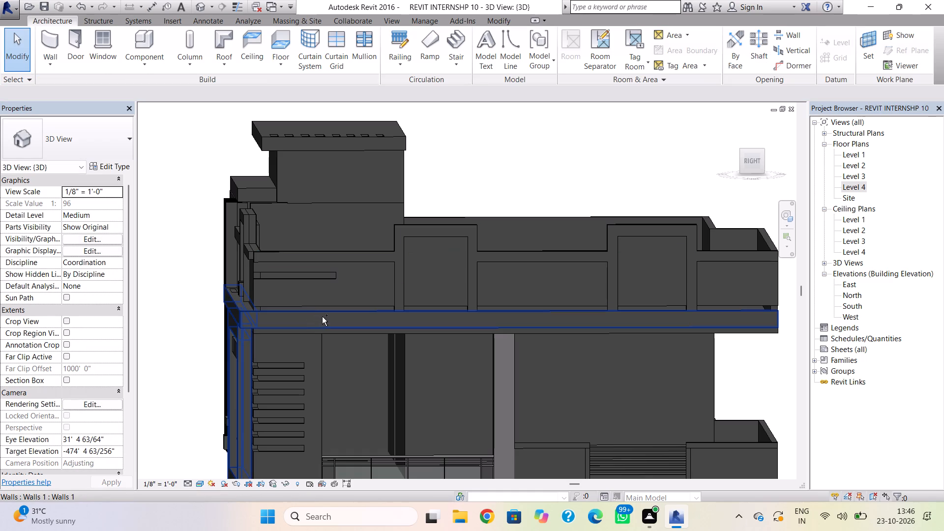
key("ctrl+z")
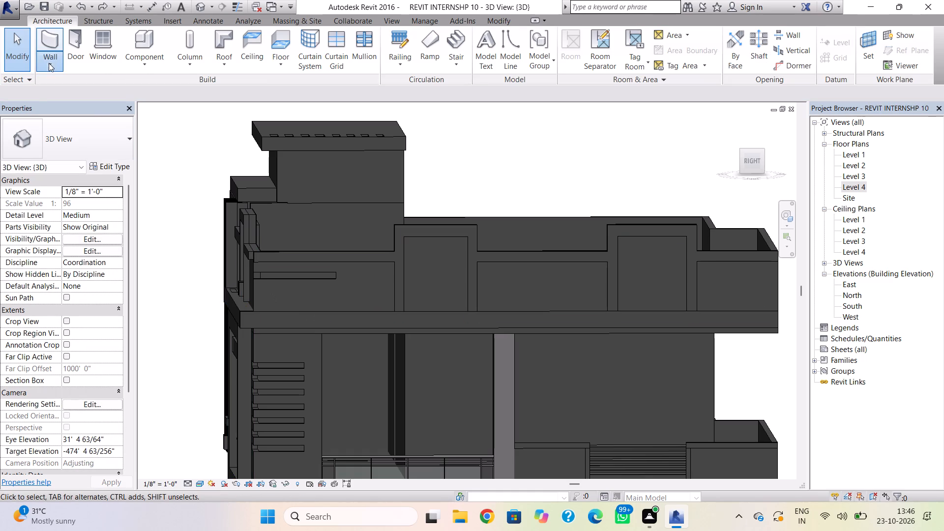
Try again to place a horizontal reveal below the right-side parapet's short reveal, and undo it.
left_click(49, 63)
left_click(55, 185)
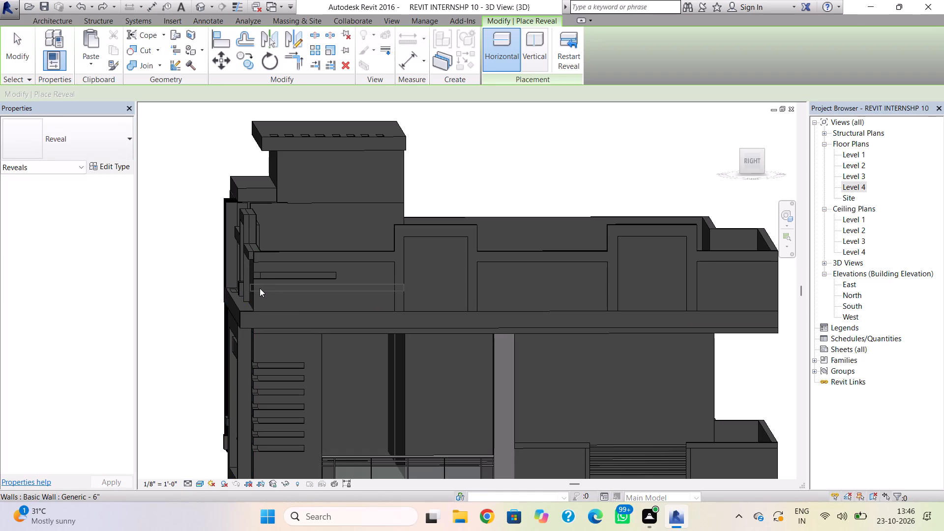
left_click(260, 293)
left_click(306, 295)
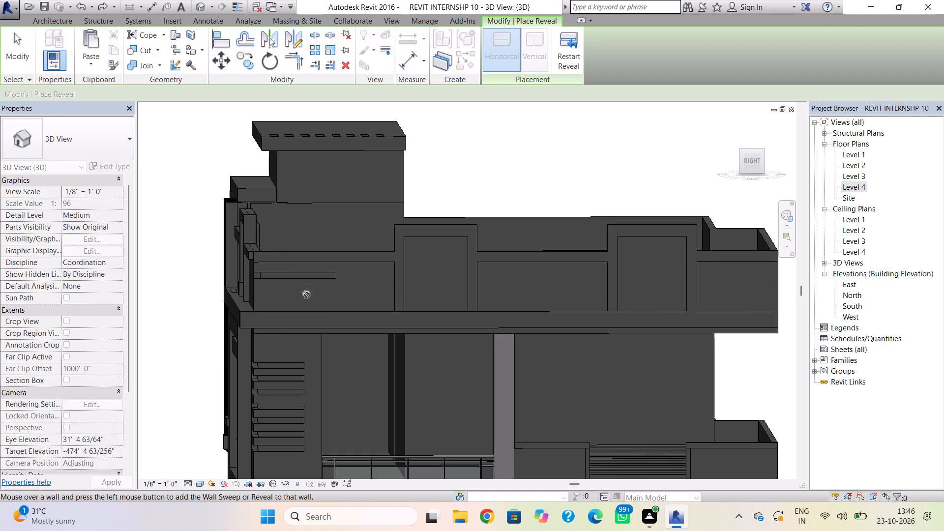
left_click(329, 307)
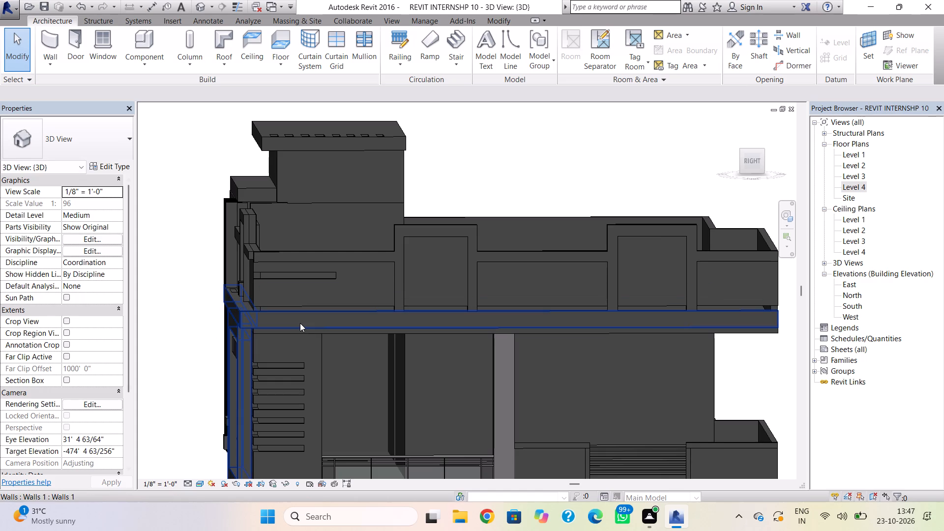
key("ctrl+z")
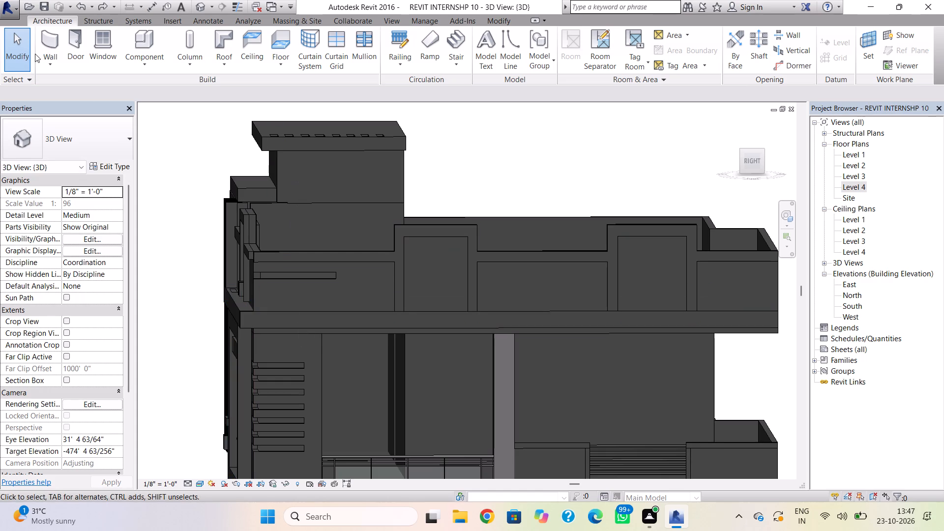
Place a horizontal wall reveal along the right-side parapet, just below the existing short reveal at the front corner.
left_click(44, 59)
left_click(81, 180)
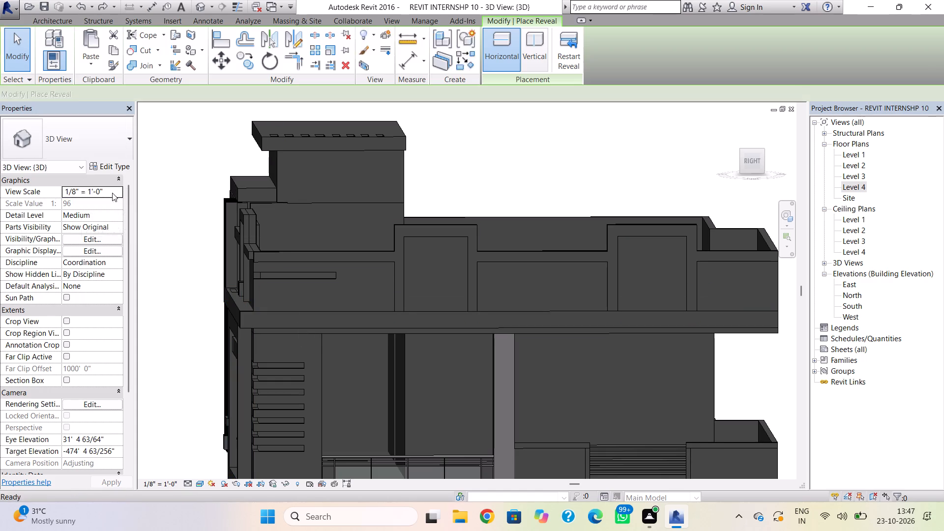
left_click(264, 291)
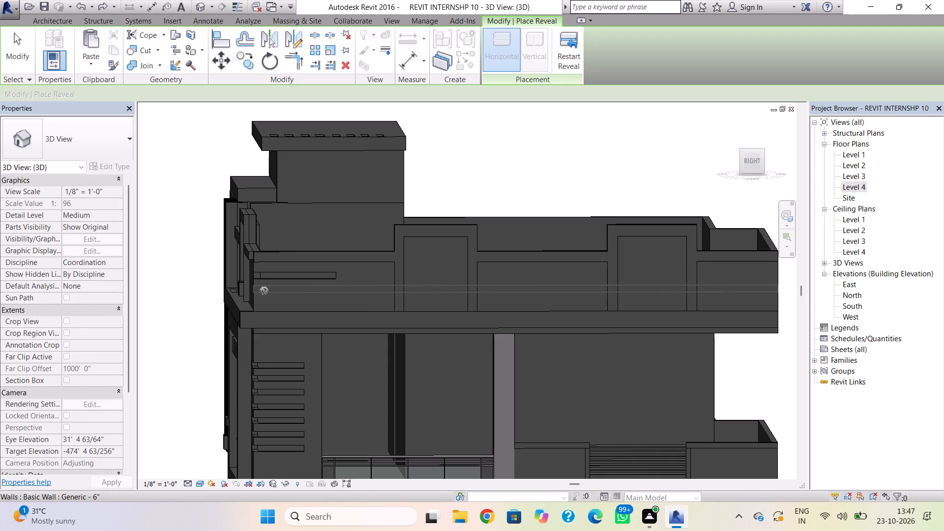
left_click(264, 291)
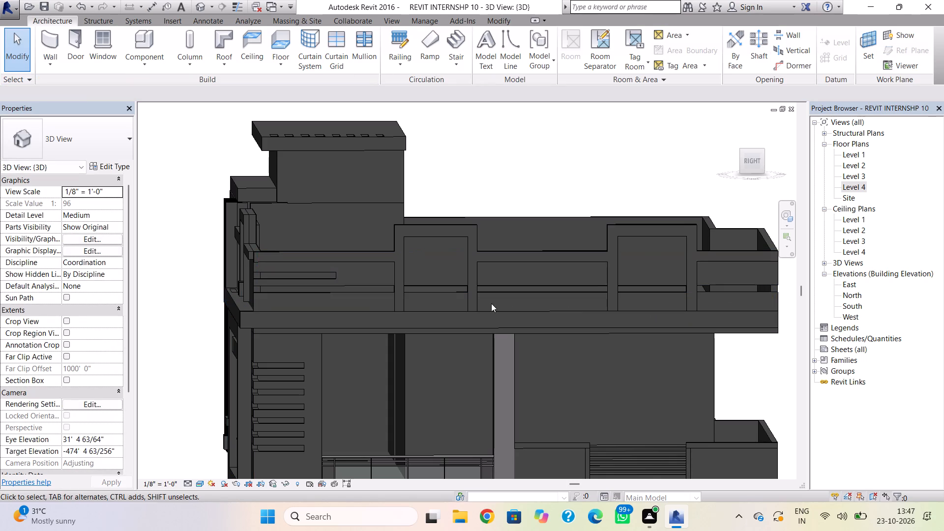
key("Escape")
Shorten the new right-side parapet reveal from its rear end so it matches the length of the short reveal above.
left_click(433, 291)
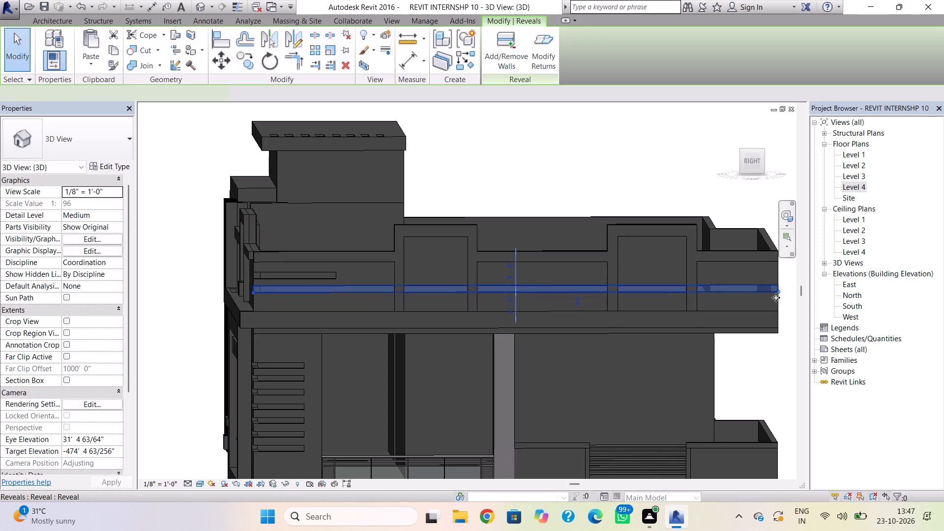
scroll(806, 295, "up", 3)
left_click_drag(781, 293, 721, 295)
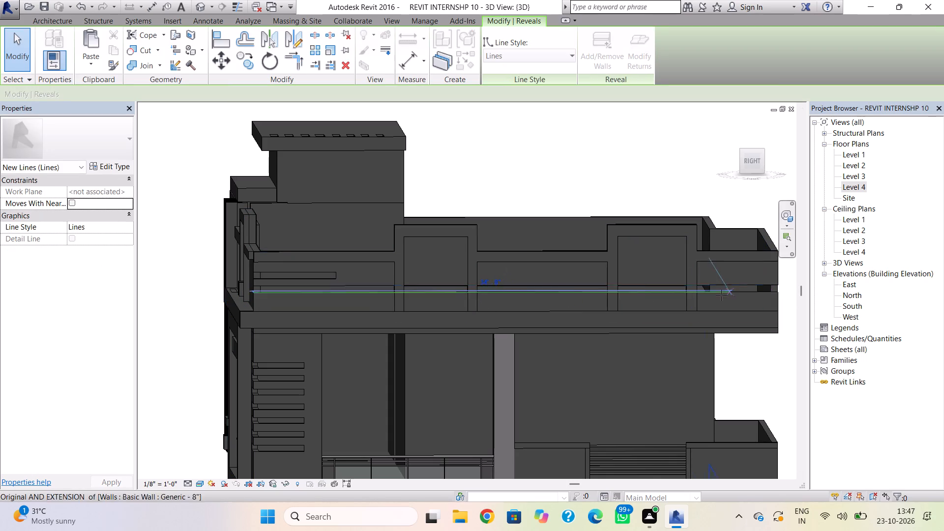
left_click_drag(721, 295, 332, 289)
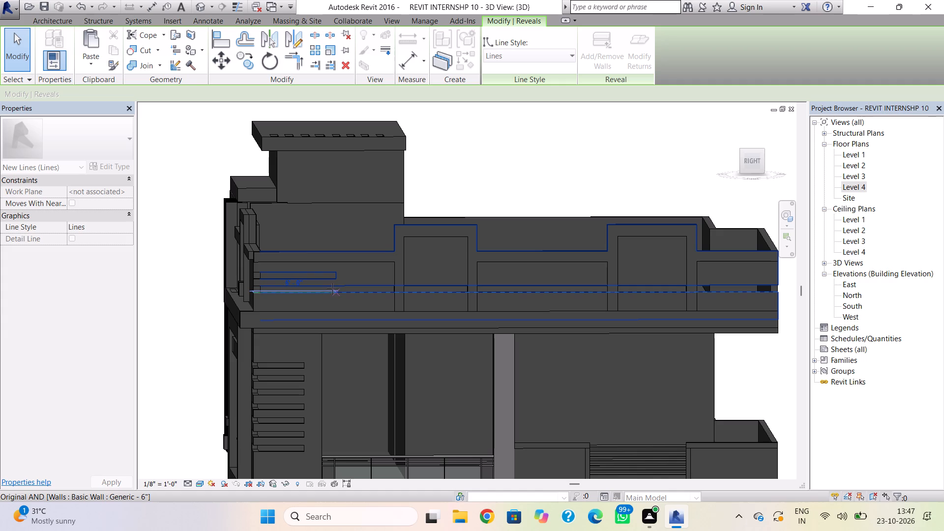
left_click_drag(332, 289, 333, 289)
left_click(357, 276)
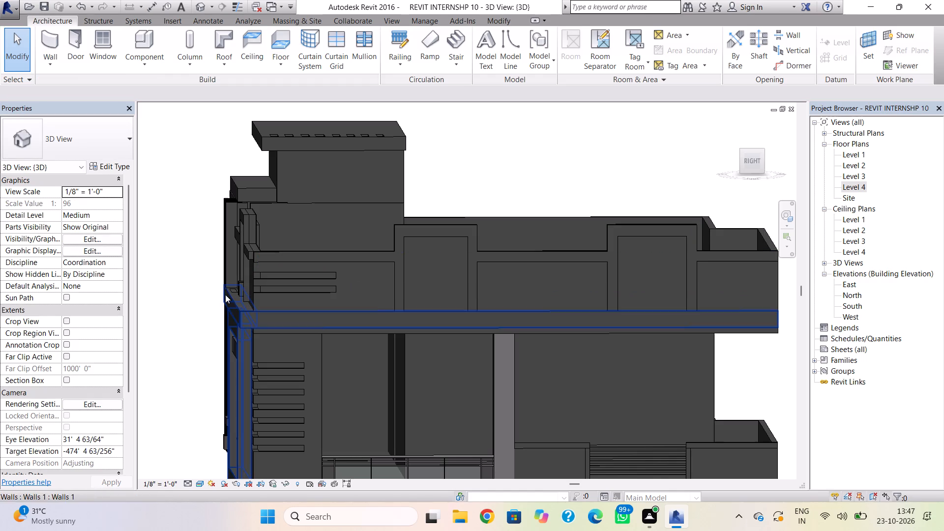
key("Escape")
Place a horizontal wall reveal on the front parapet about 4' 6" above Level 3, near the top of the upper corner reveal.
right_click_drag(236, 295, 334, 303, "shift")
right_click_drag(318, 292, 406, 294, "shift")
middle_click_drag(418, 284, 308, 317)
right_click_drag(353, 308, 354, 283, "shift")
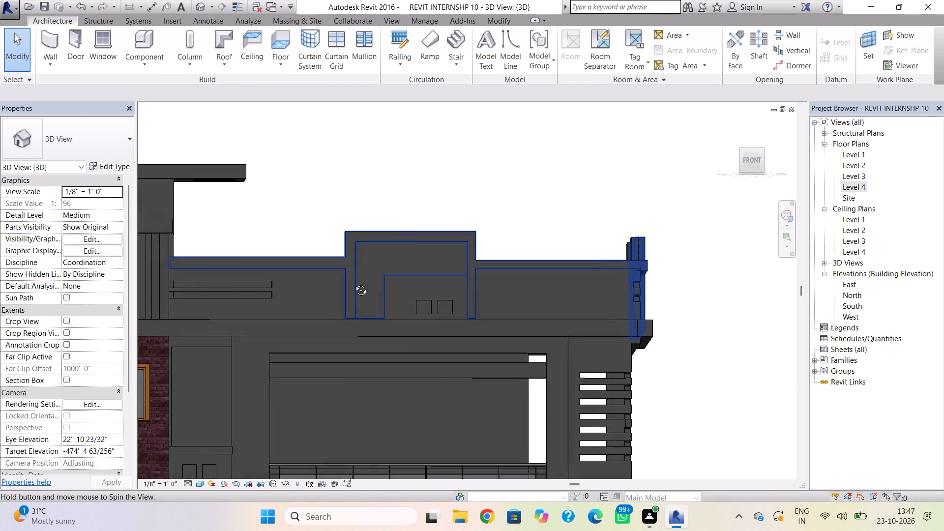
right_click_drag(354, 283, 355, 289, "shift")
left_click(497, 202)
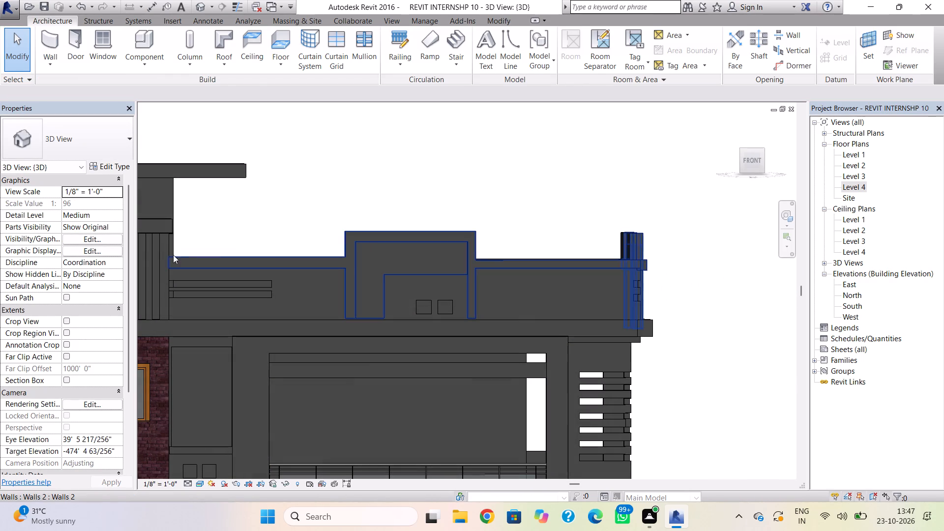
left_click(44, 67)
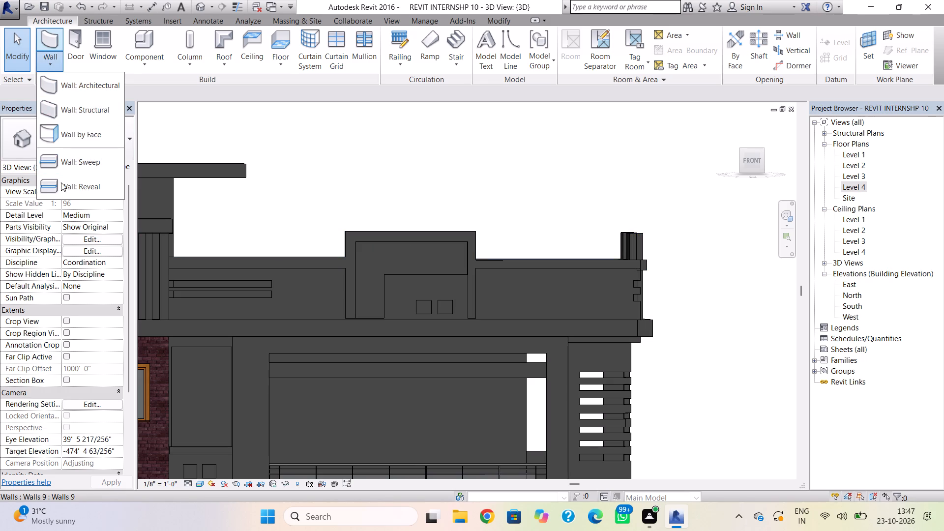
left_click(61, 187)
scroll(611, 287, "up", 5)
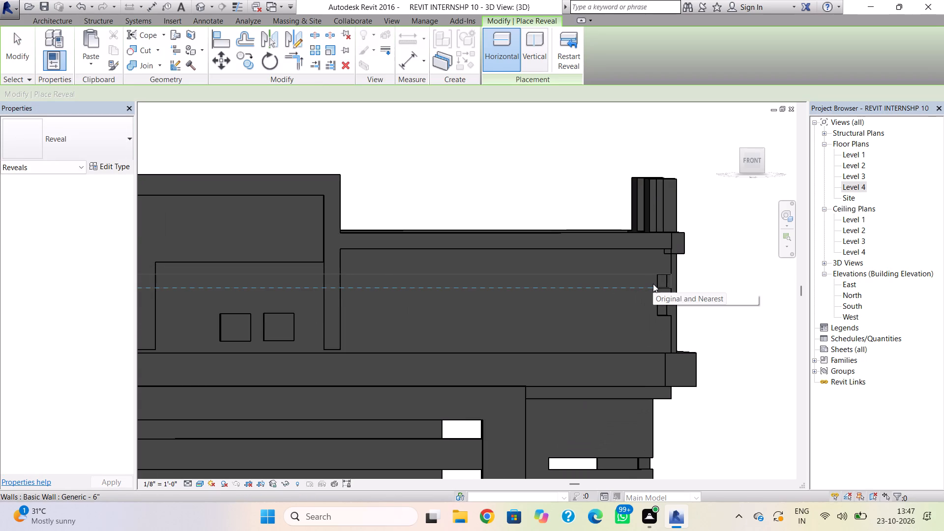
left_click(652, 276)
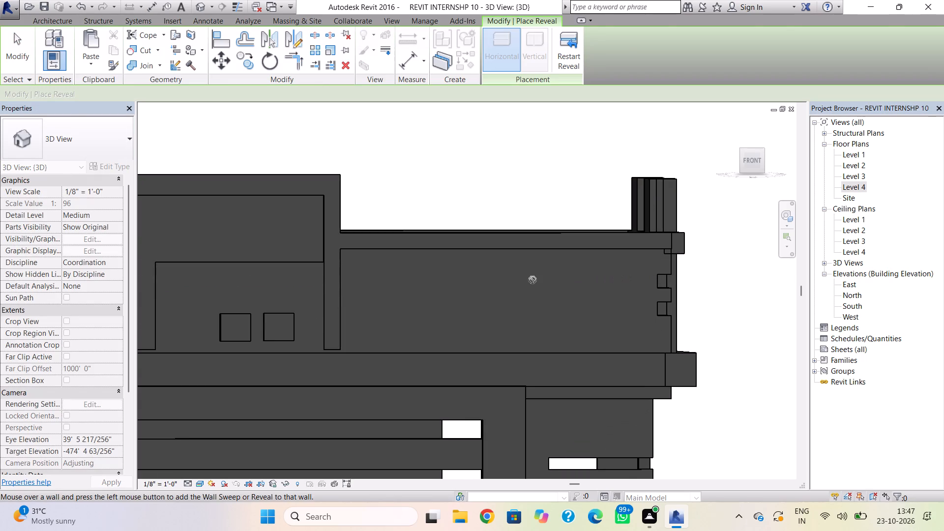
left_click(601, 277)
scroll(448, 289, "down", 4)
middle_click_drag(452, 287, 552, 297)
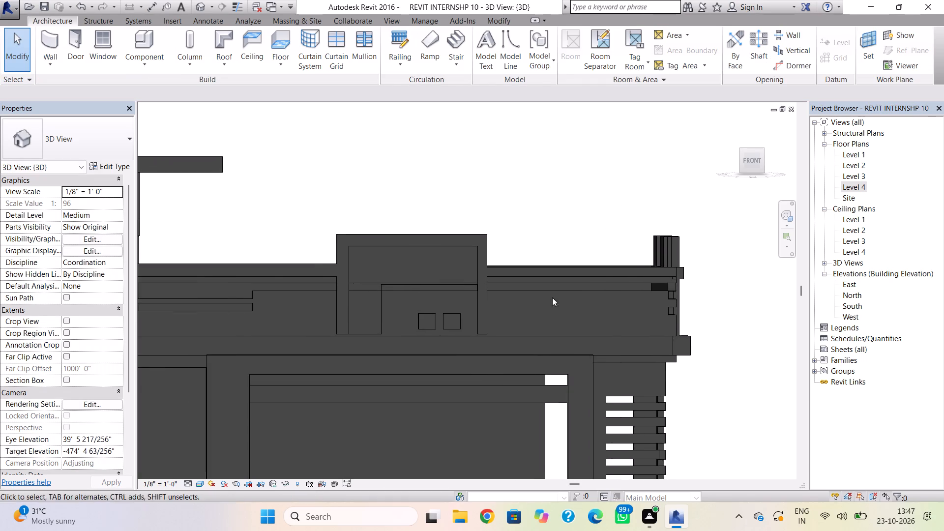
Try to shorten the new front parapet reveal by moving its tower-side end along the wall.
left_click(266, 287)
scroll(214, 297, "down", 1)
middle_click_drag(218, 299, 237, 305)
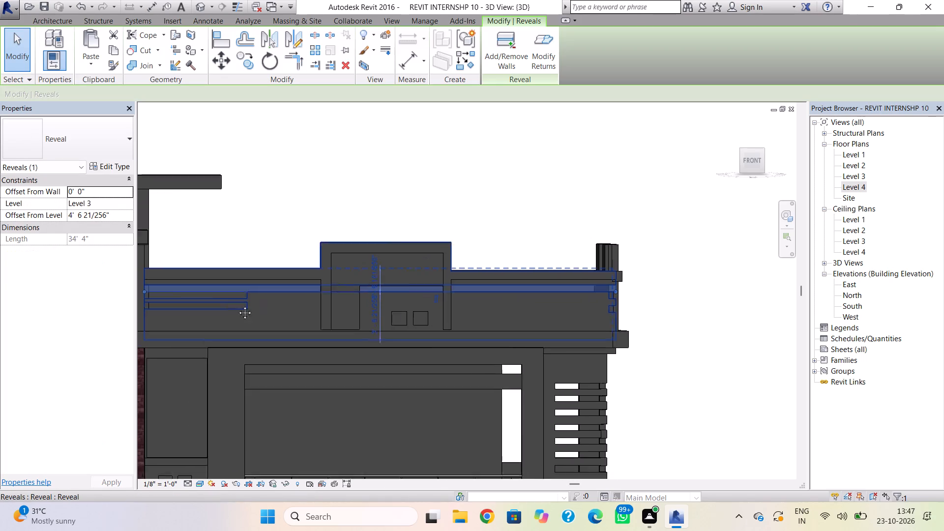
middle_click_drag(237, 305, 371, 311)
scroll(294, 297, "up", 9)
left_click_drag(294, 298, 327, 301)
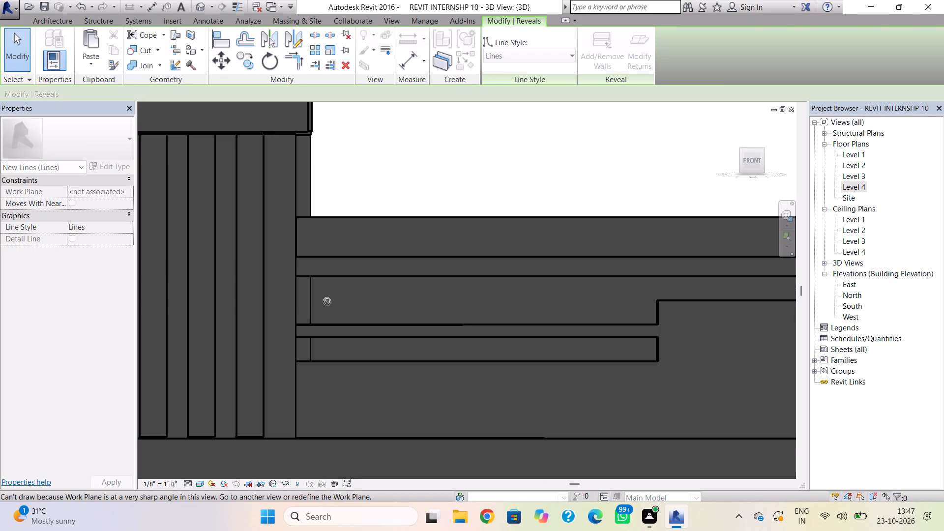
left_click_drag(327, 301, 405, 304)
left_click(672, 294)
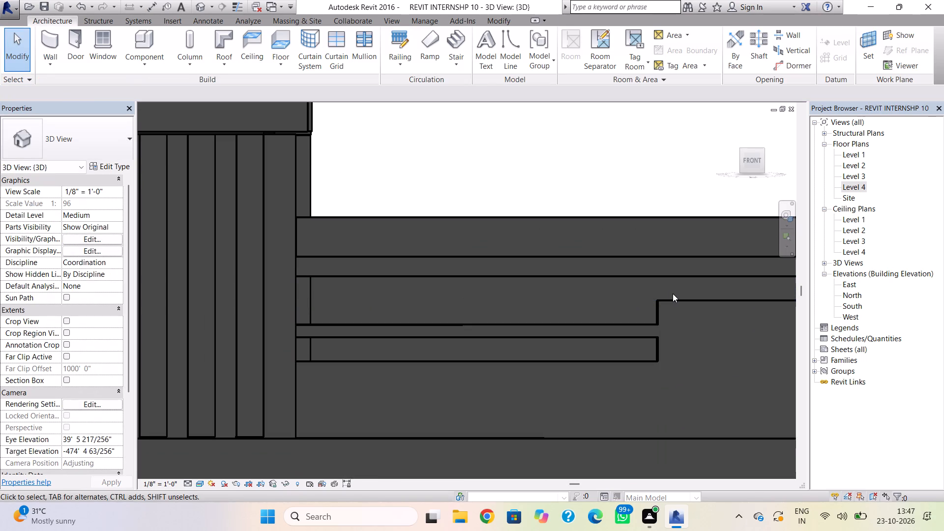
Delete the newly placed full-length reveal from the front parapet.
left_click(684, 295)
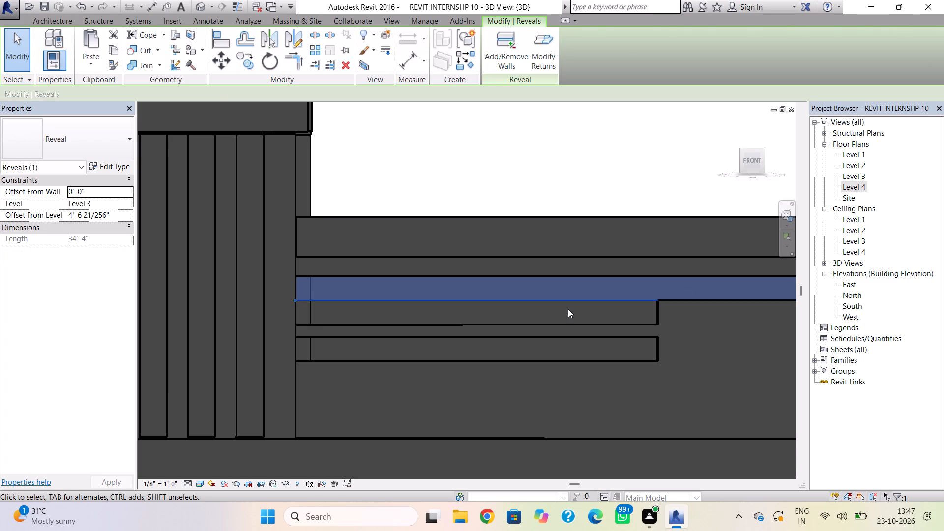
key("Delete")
Place a horizontal wall reveal on the front parapet about 4' above Level 3, in line with the upper short corner reveal.
scroll(562, 322, "down", 5)
middle_click_drag(564, 335, 259, 376)
scroll(564, 335, "down", 1)
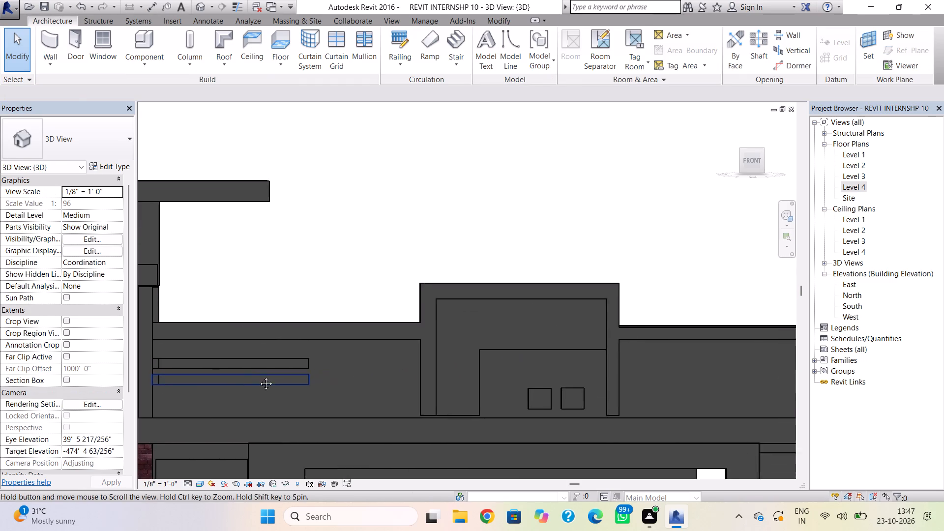
middle_click_drag(259, 376, 241, 379)
scroll(547, 372, "down", 2)
middle_click_drag(547, 373, 409, 375)
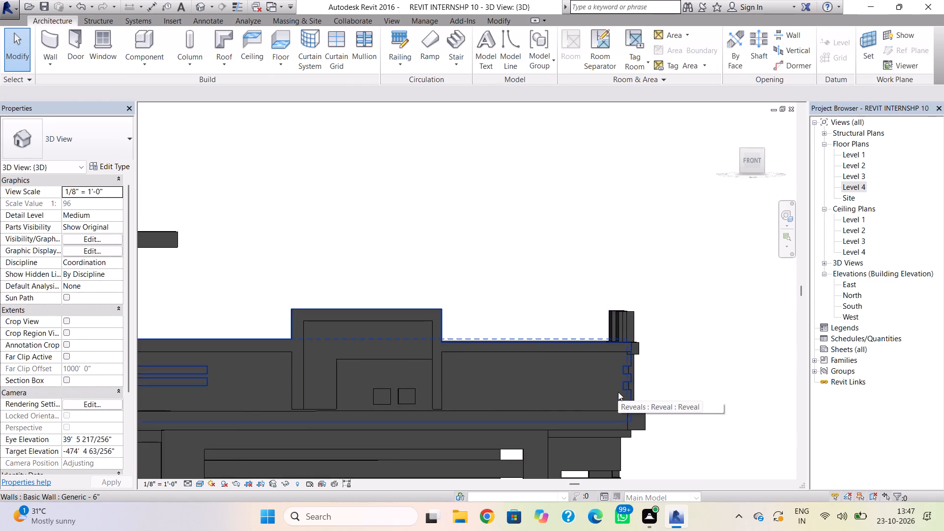
left_click(46, 64)
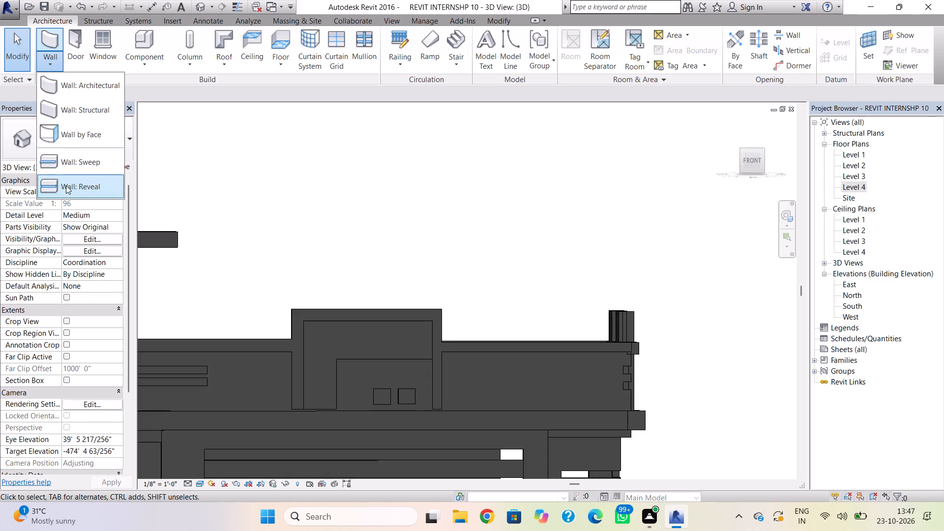
left_click(66, 189)
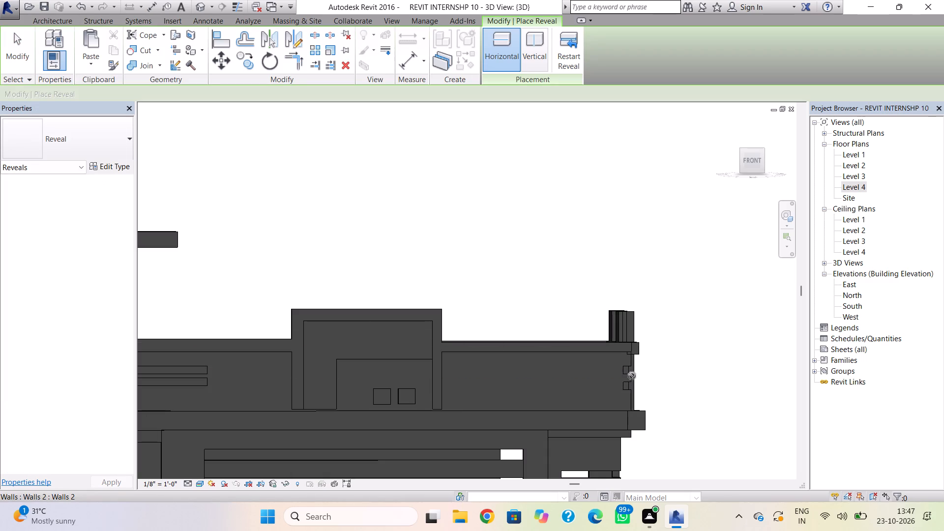
left_click(631, 375)
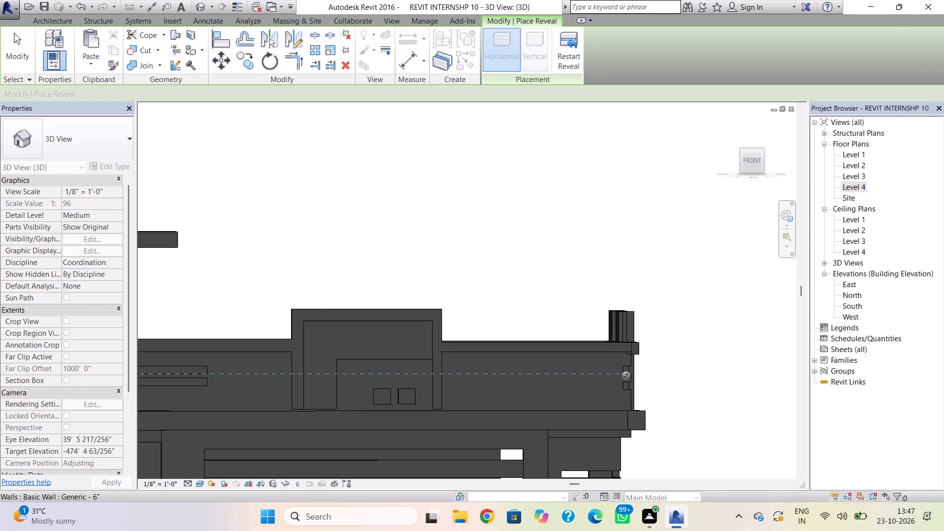
left_click(626, 376)
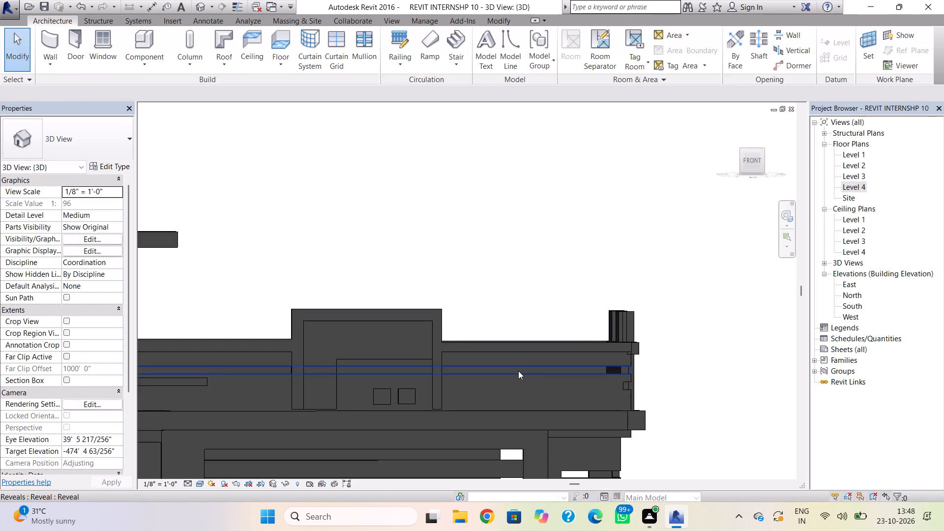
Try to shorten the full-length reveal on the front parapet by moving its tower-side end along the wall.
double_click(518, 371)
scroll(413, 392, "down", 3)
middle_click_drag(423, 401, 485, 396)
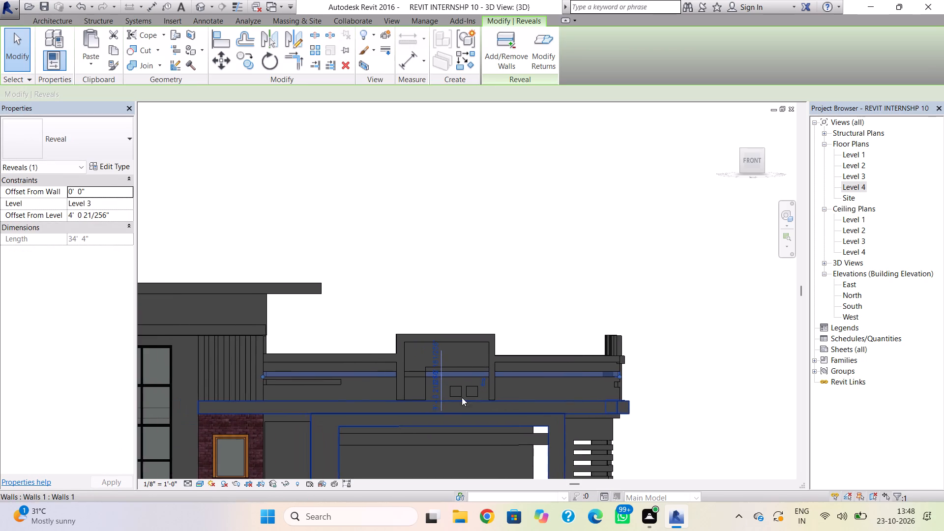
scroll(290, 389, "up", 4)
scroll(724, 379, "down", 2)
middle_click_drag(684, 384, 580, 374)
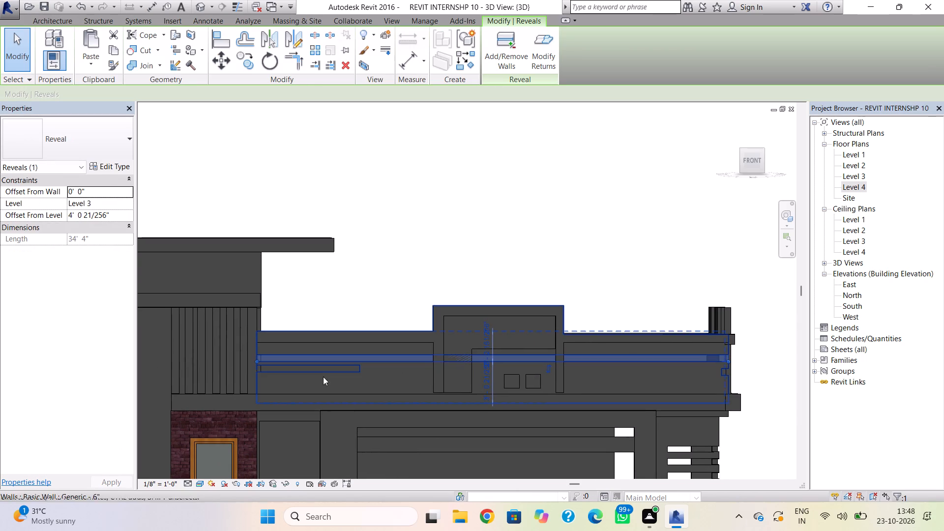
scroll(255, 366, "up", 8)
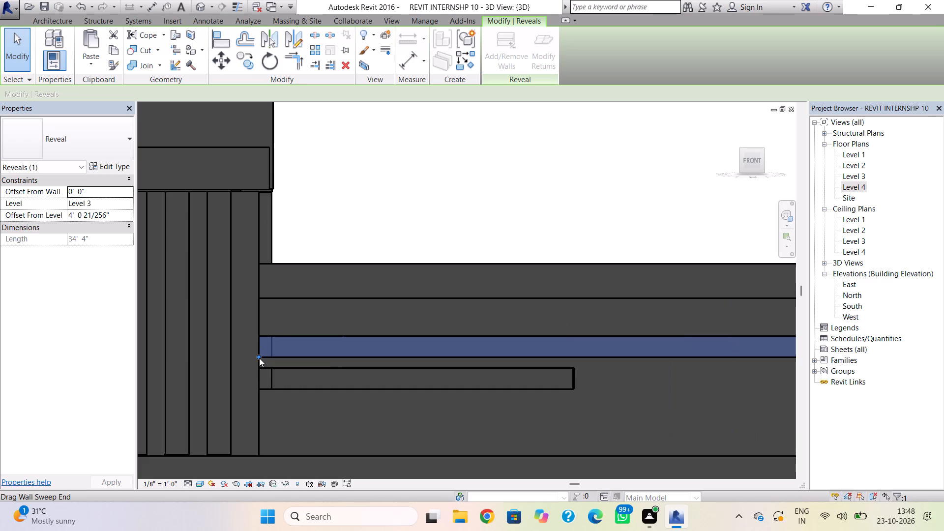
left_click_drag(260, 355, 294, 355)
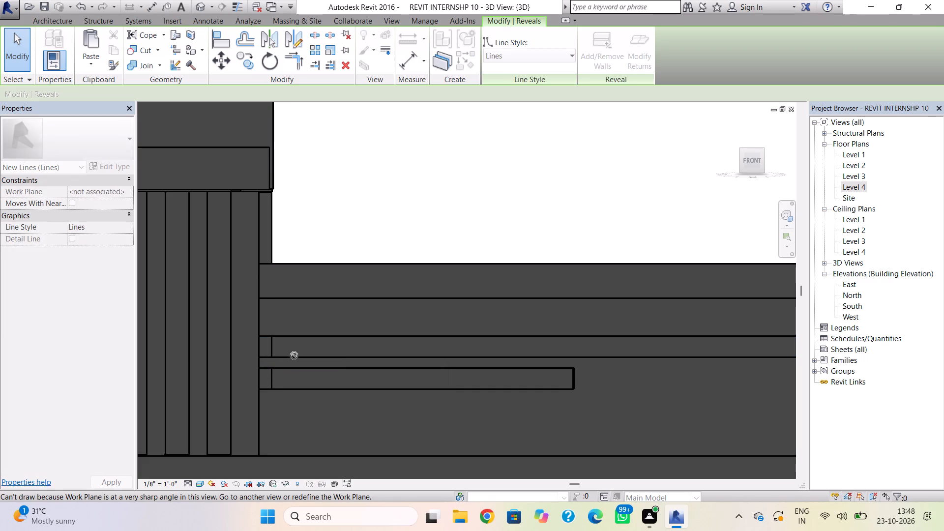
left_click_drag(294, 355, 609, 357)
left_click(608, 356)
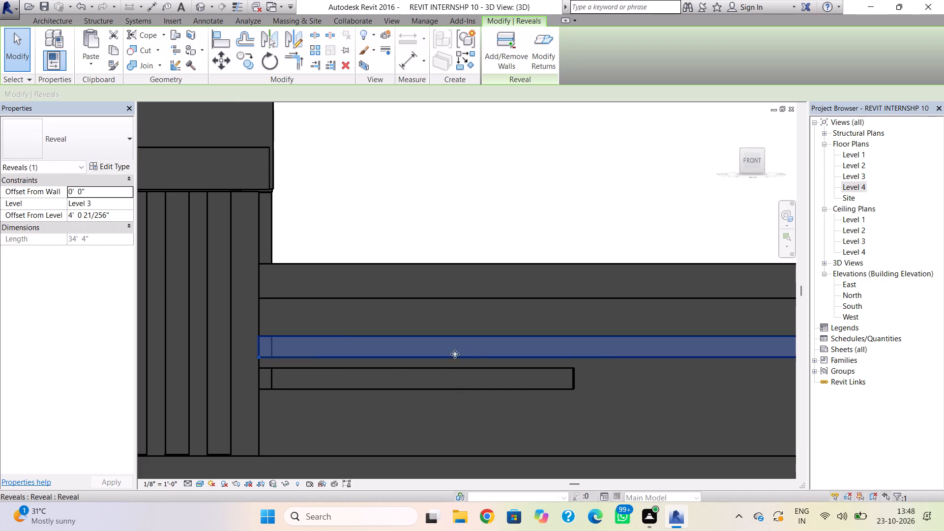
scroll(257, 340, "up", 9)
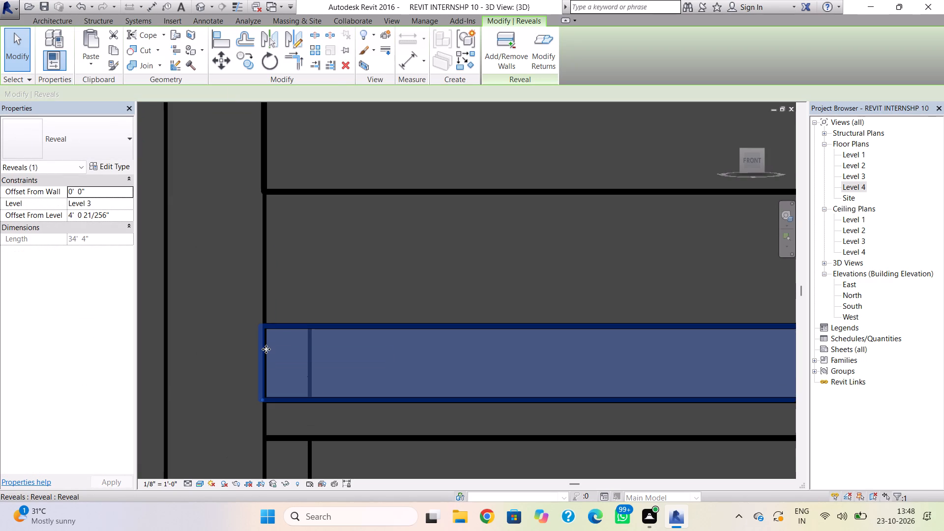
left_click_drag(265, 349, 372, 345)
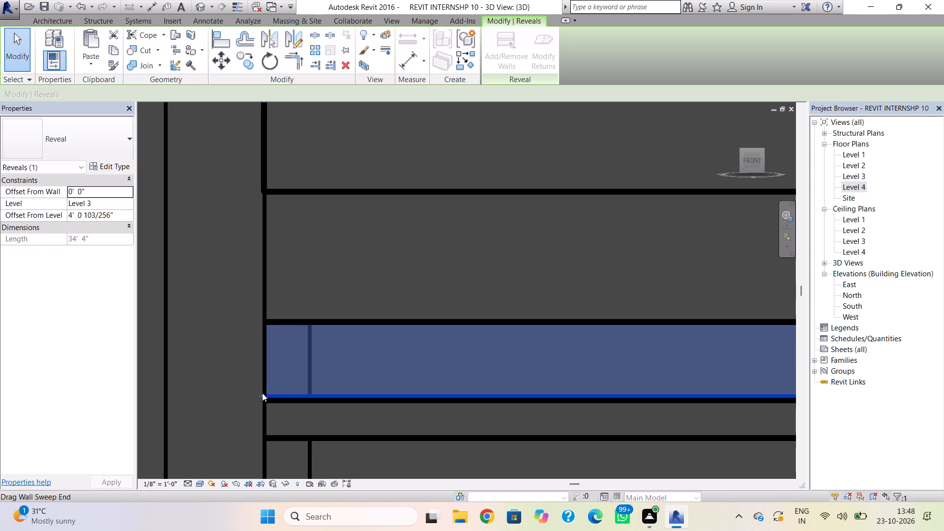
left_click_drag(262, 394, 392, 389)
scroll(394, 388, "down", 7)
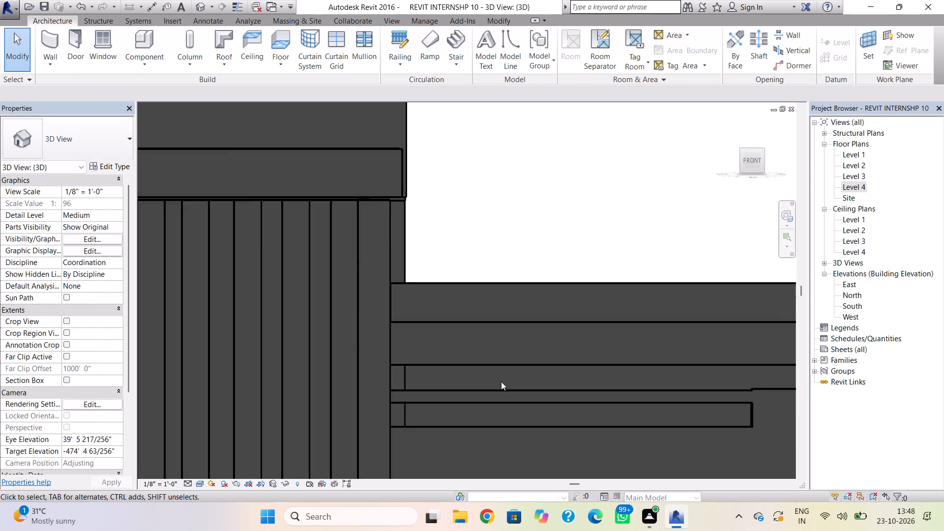
Delete the full-length reveal from the front parapet.
scroll(501, 382, "down", 4)
middle_click_drag(507, 376, 223, 375)
left_click(414, 381)
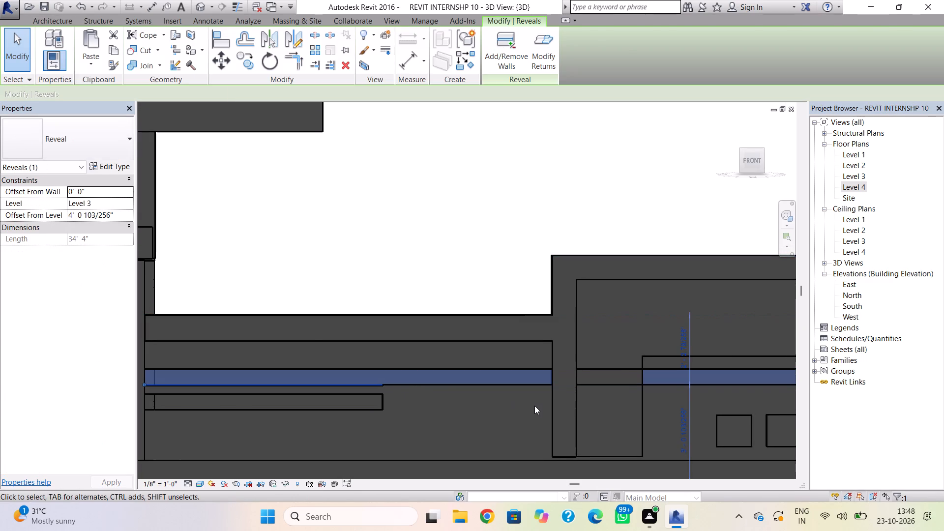
key("Delete")
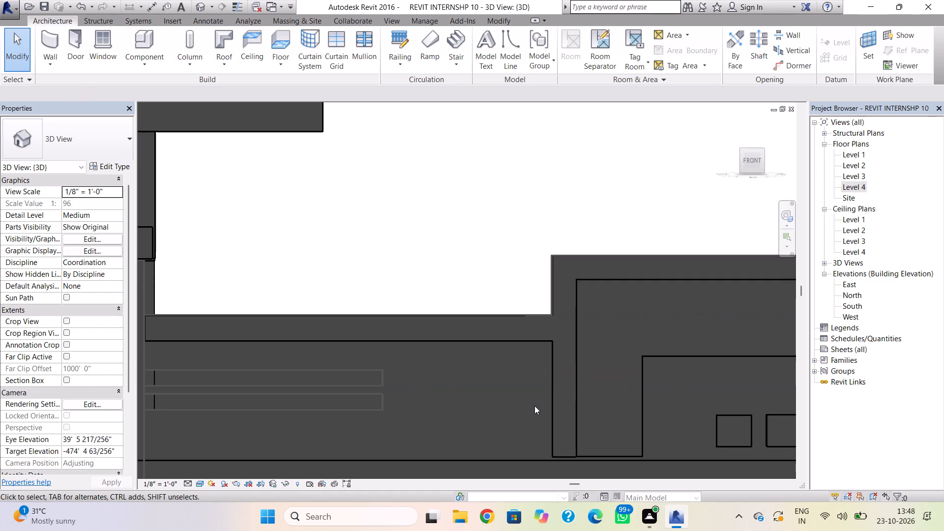
Delete the lower and upper short reveals at the tower end of the front parapet.
left_click(382, 398)
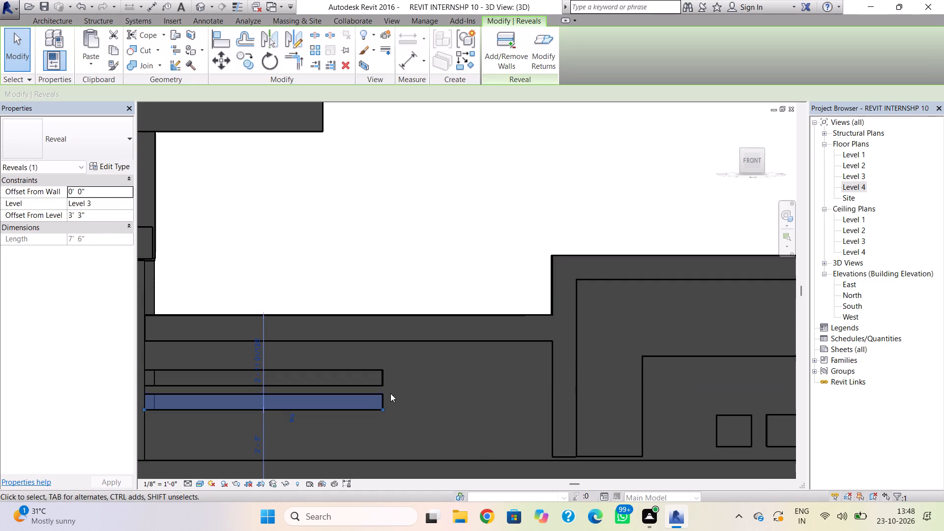
key("Delete")
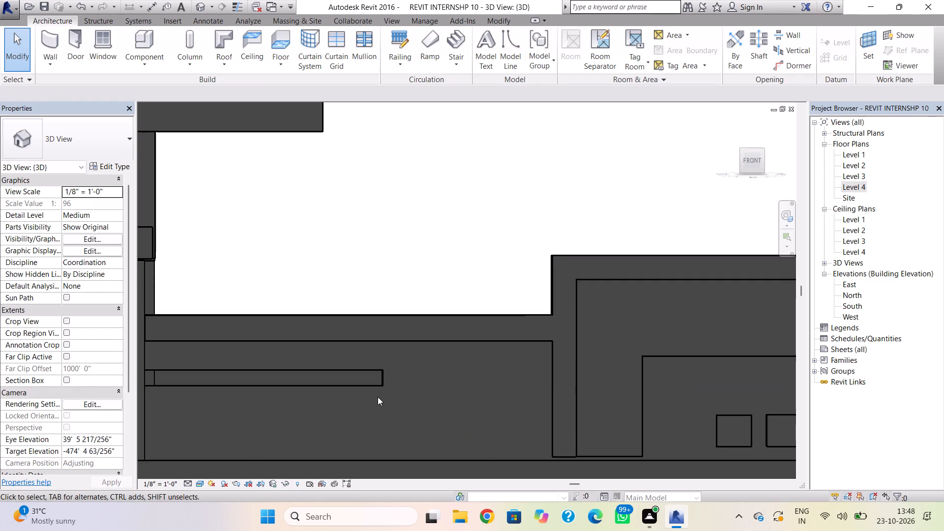
left_click(380, 388)
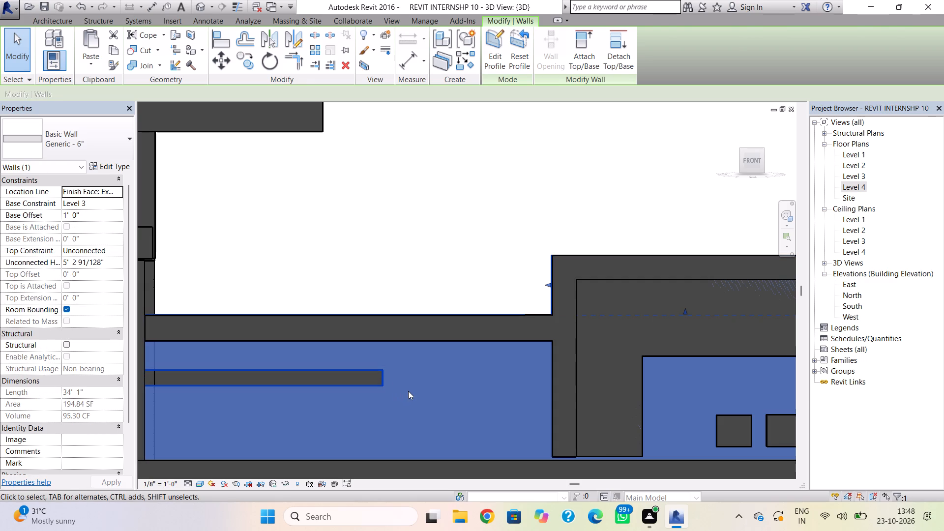
key("Escape")
left_click(381, 384)
key("Delete")
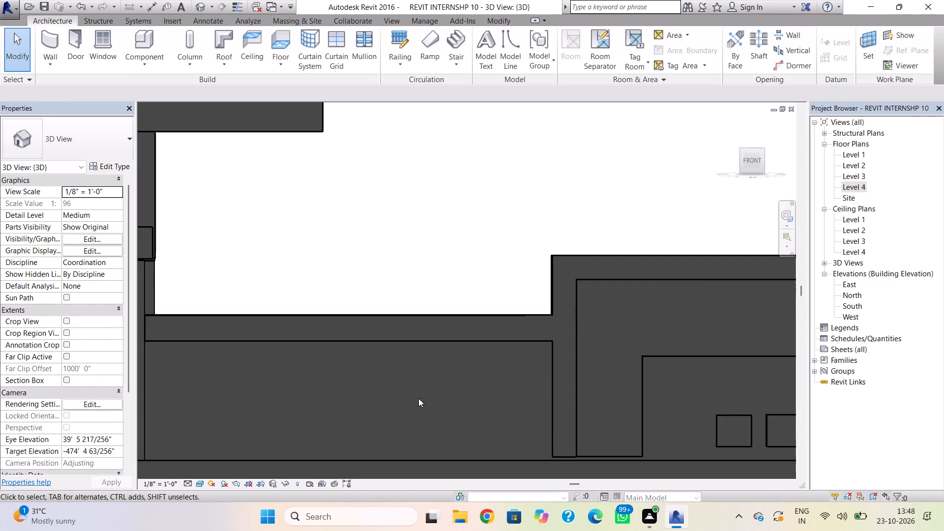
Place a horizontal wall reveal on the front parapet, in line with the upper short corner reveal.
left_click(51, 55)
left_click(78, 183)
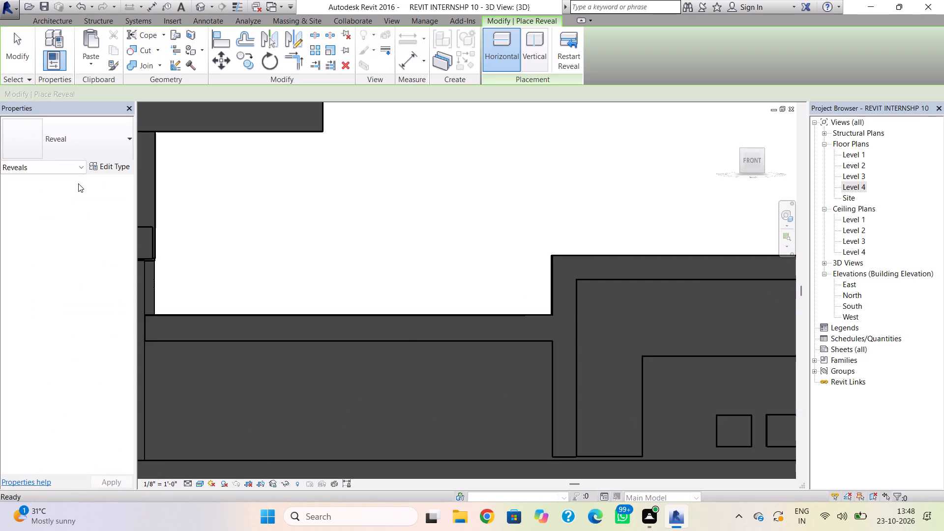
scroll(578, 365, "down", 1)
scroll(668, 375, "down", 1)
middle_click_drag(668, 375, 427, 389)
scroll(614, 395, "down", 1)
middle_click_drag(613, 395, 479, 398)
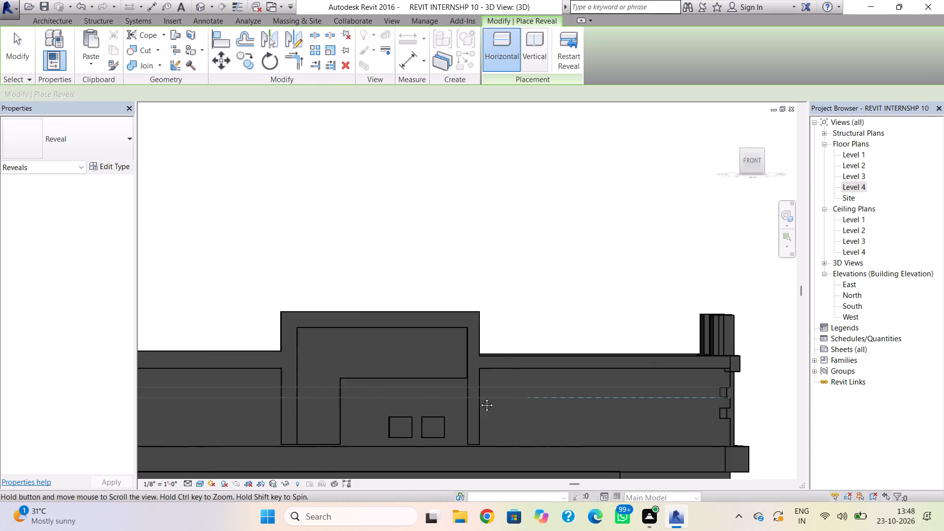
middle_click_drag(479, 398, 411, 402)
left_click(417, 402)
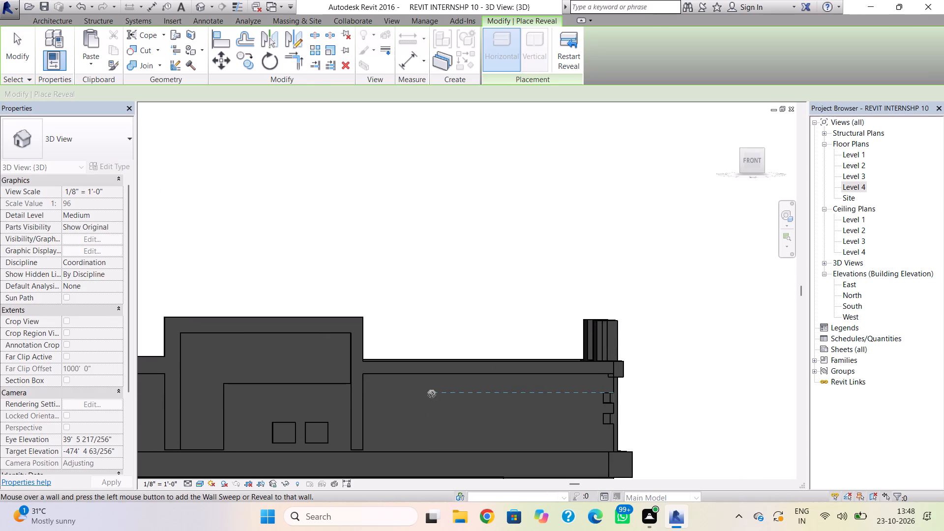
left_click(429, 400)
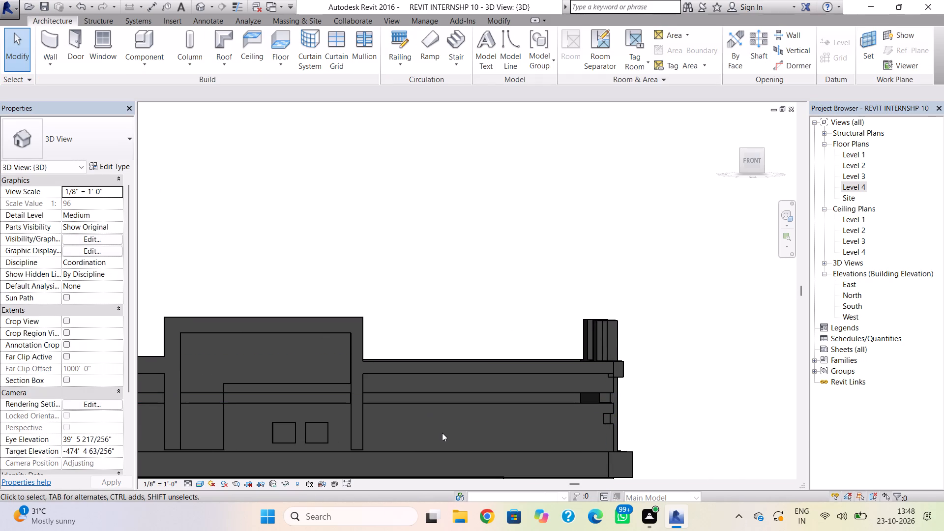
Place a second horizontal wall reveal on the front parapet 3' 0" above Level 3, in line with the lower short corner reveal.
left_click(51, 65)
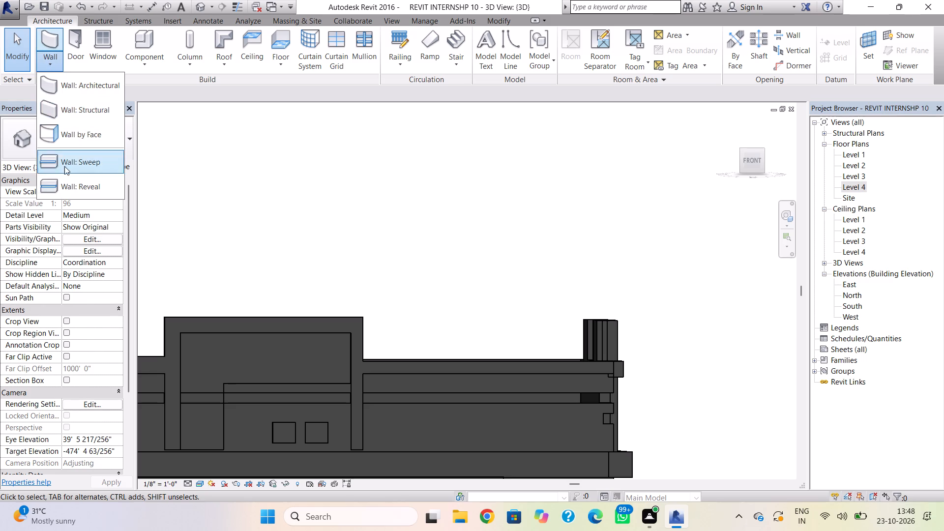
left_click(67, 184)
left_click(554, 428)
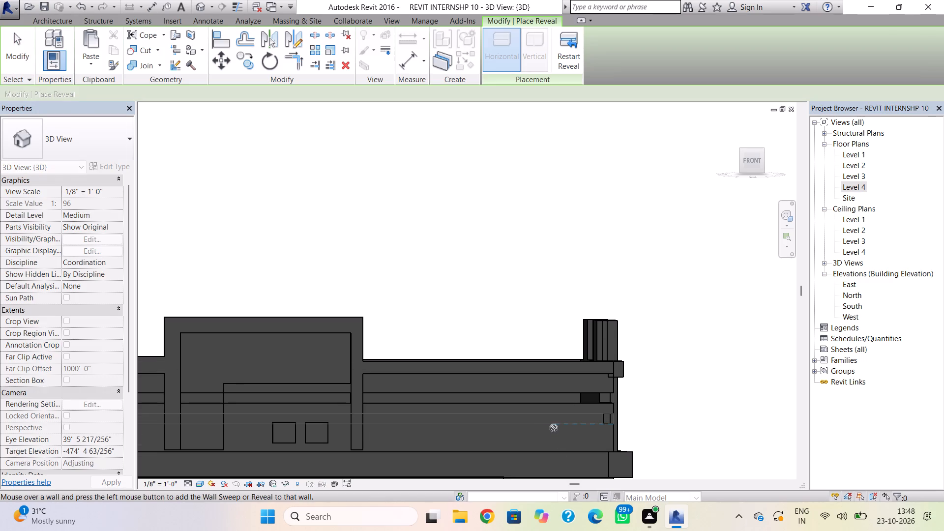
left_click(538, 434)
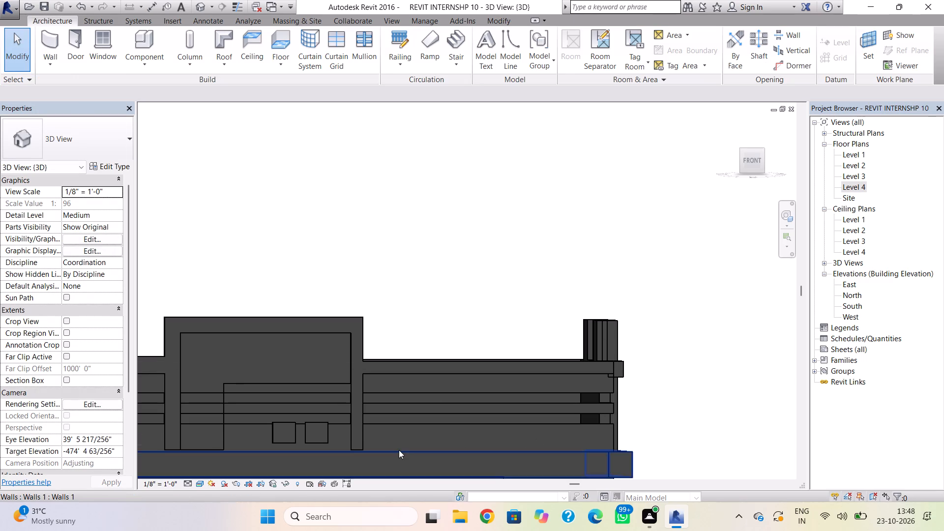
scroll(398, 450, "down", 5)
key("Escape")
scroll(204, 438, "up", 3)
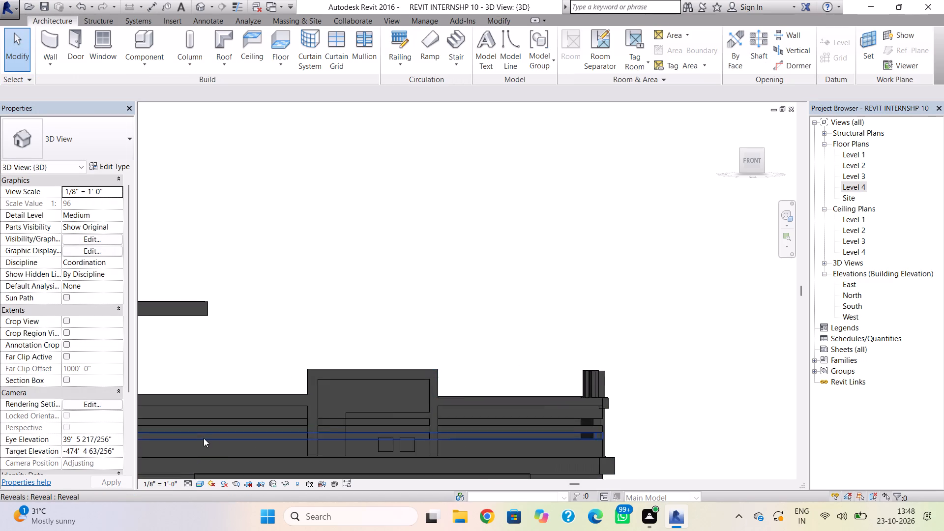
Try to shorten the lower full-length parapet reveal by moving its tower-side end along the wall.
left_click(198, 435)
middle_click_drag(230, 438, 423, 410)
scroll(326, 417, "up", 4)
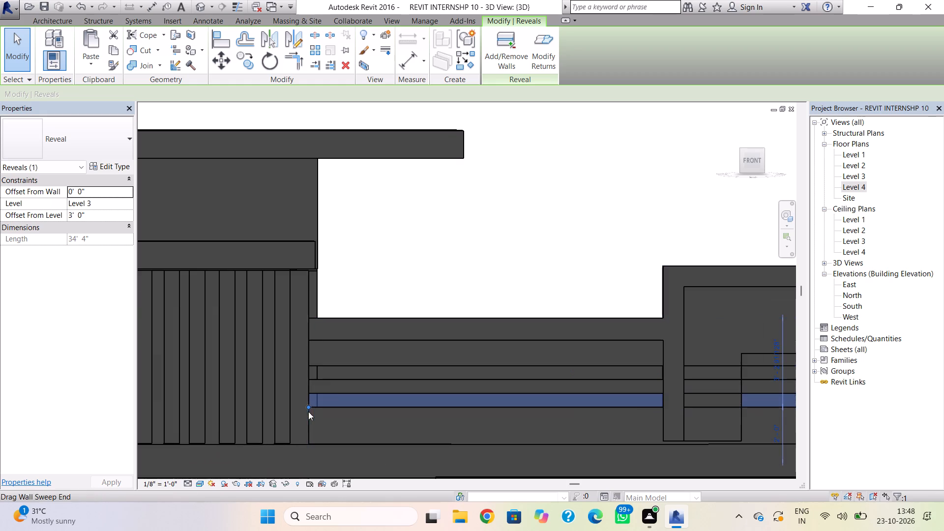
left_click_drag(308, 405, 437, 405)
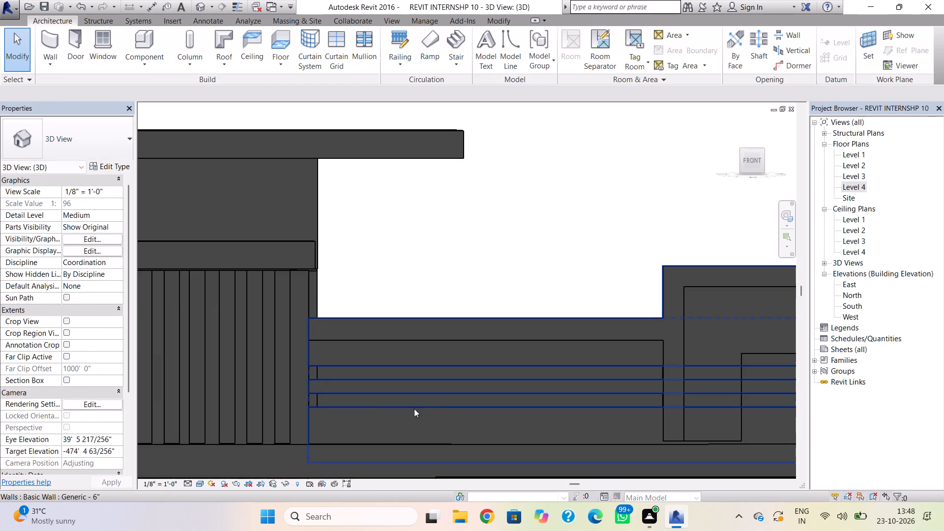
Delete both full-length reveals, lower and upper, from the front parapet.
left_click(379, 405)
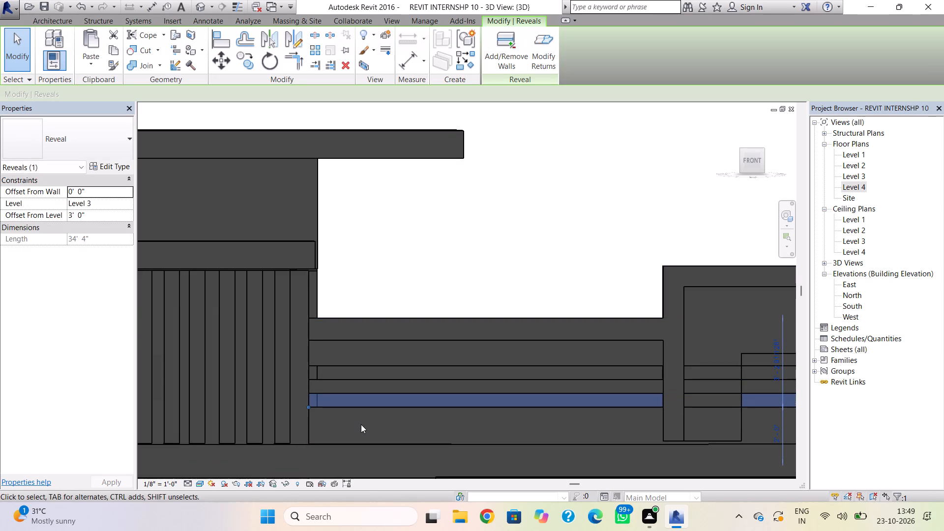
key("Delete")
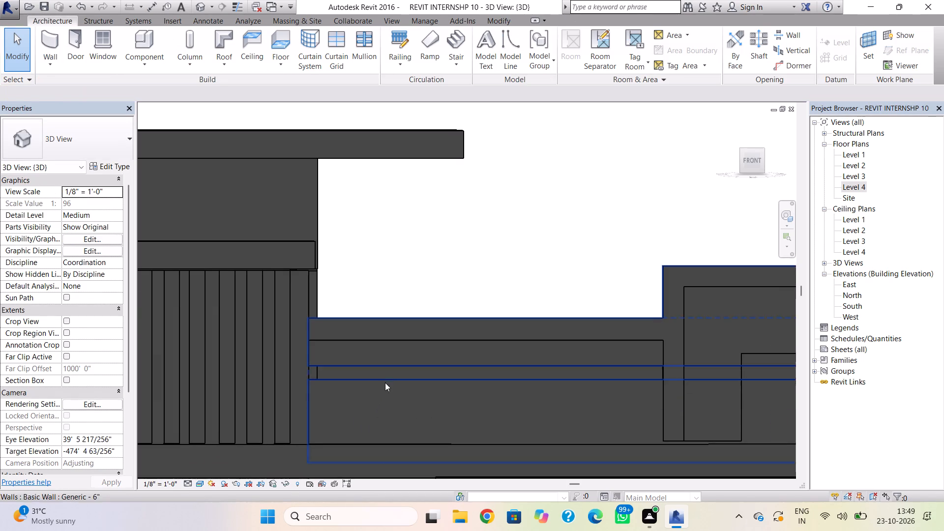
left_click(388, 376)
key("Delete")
Place a single horizontal wall reveal on the front parapet 3' 6" above Level 3, between the heights of the two short corner reveals.
scroll(446, 406, "down", 7)
middle_click_drag(447, 415, 366, 423)
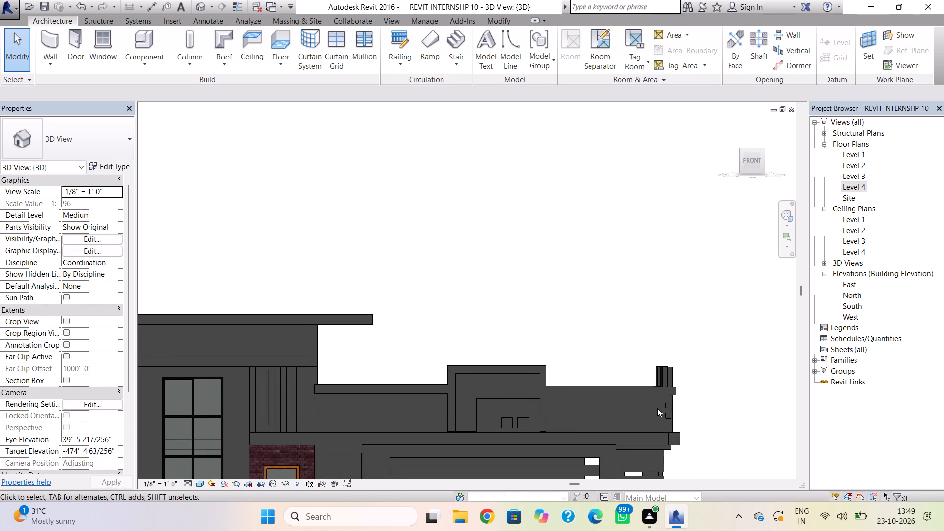
left_click(56, 66)
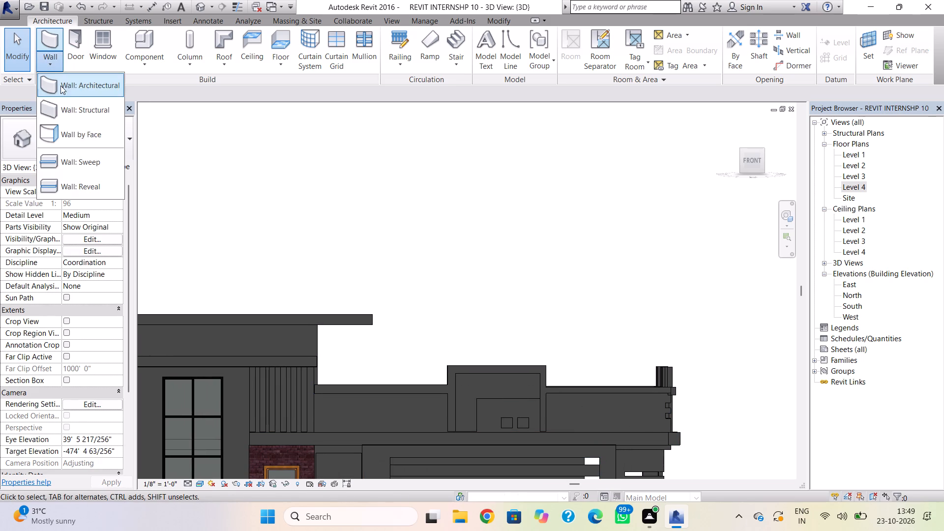
left_click(76, 182)
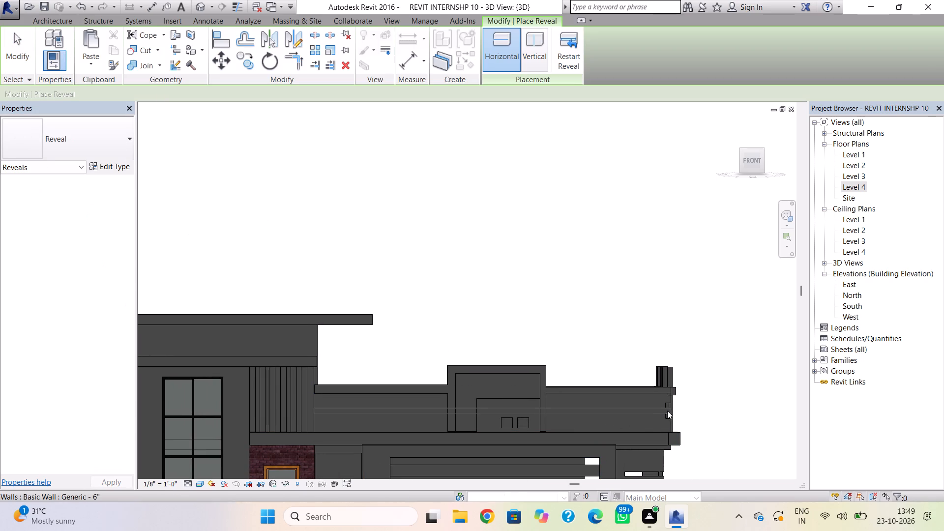
left_click(661, 413)
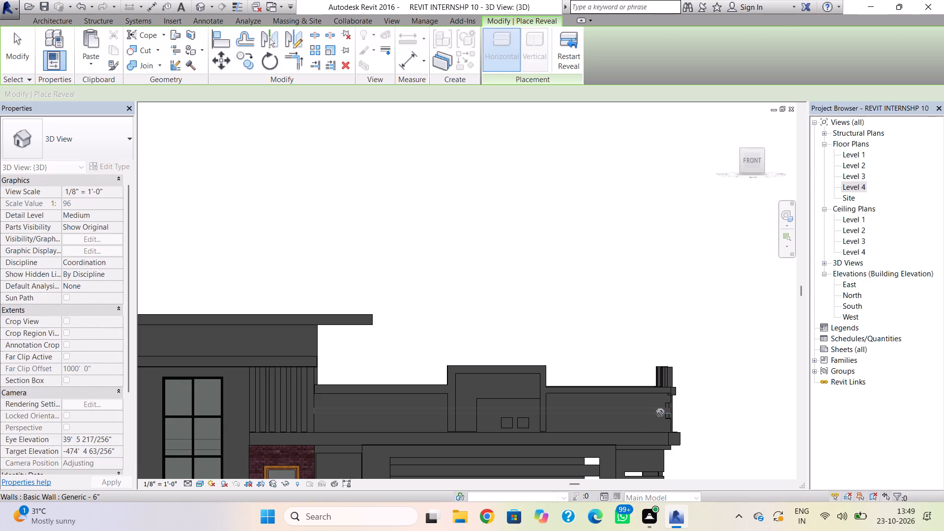
left_click(632, 417)
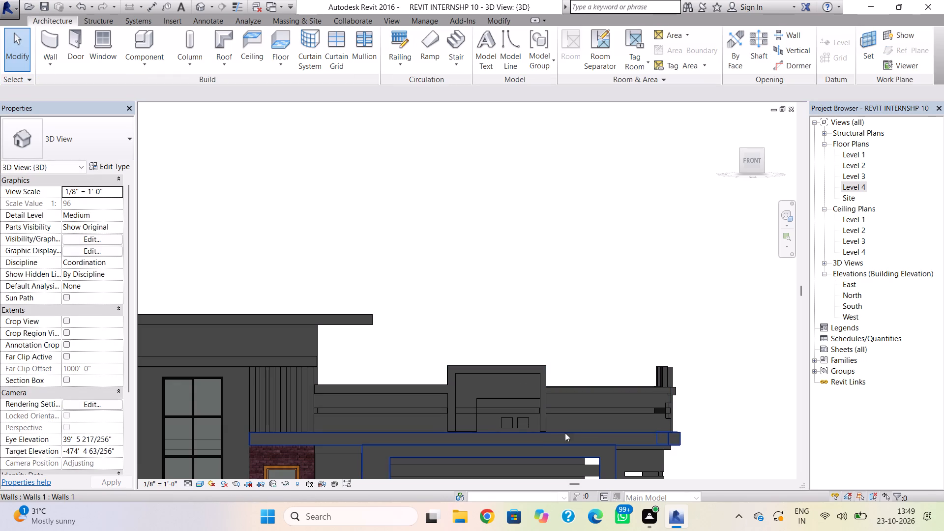
key("Escape")
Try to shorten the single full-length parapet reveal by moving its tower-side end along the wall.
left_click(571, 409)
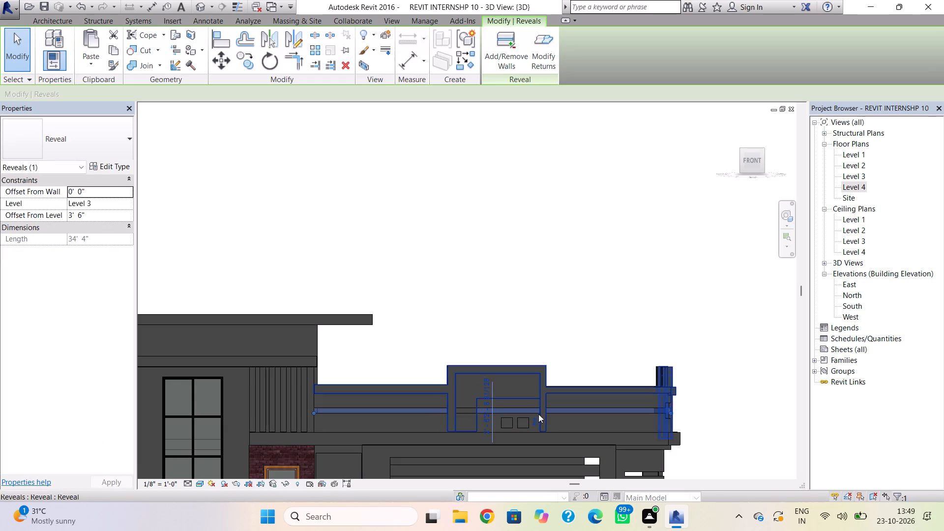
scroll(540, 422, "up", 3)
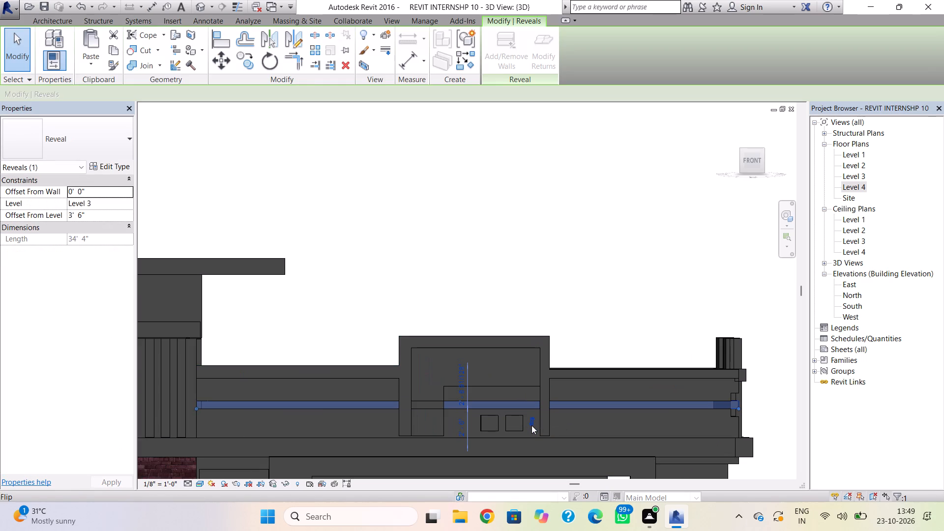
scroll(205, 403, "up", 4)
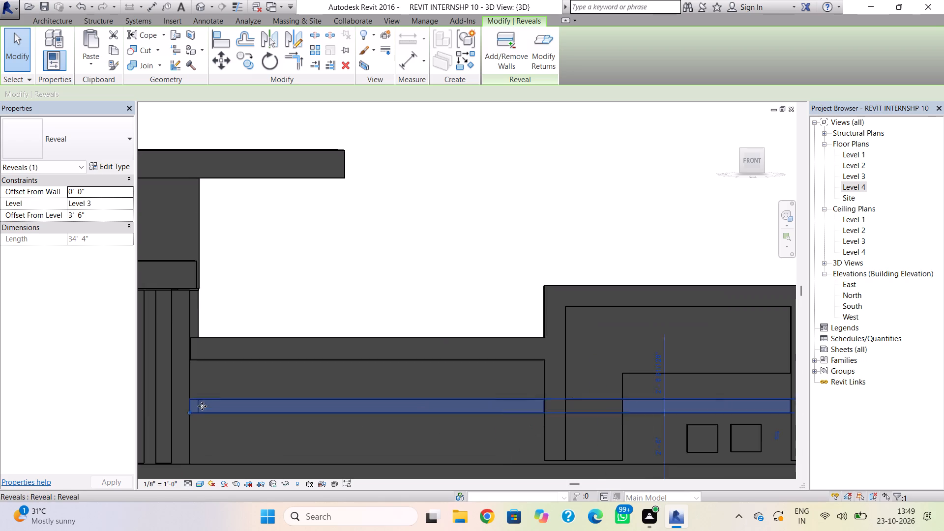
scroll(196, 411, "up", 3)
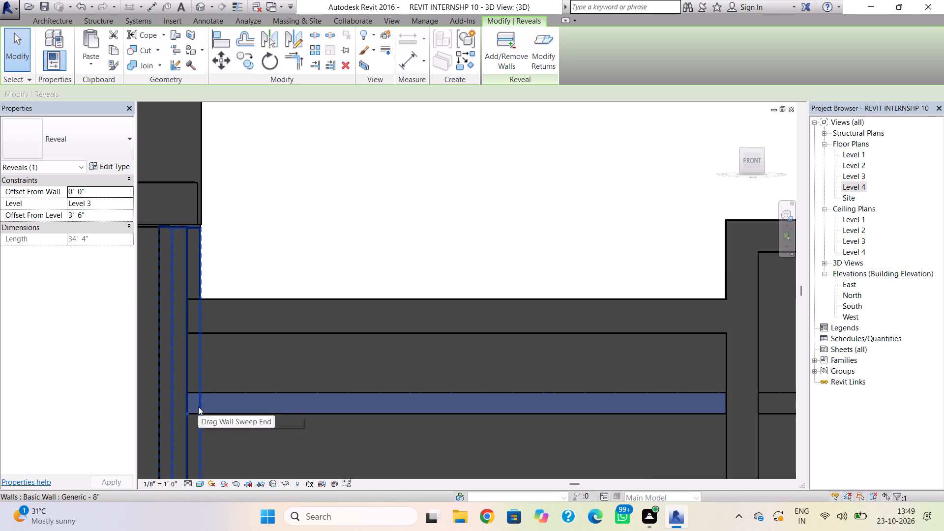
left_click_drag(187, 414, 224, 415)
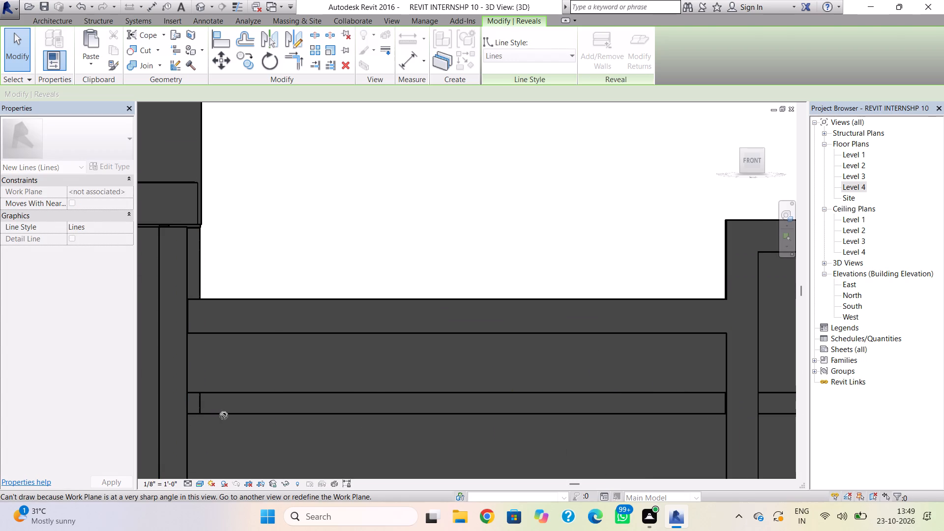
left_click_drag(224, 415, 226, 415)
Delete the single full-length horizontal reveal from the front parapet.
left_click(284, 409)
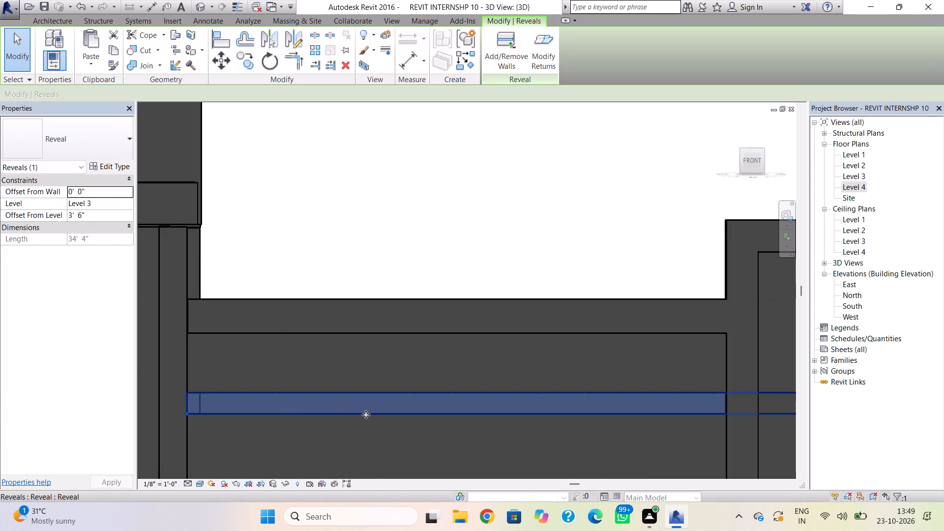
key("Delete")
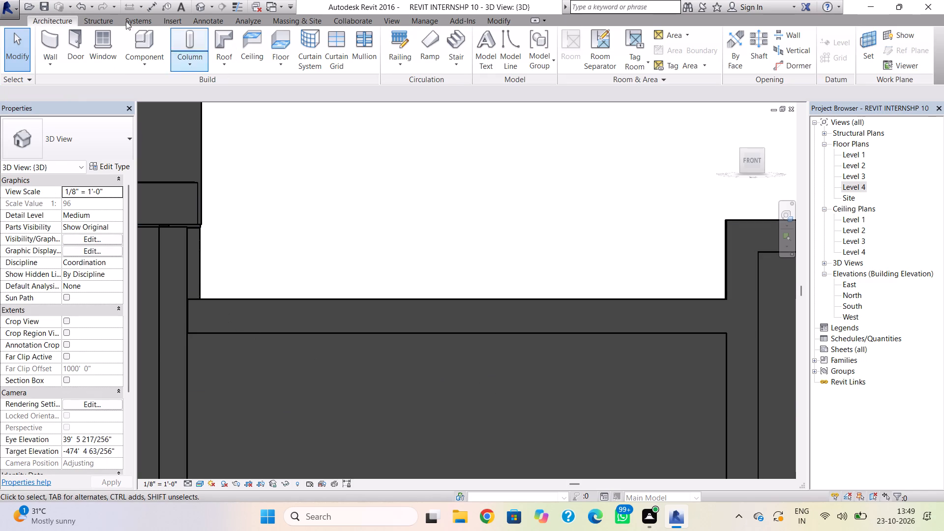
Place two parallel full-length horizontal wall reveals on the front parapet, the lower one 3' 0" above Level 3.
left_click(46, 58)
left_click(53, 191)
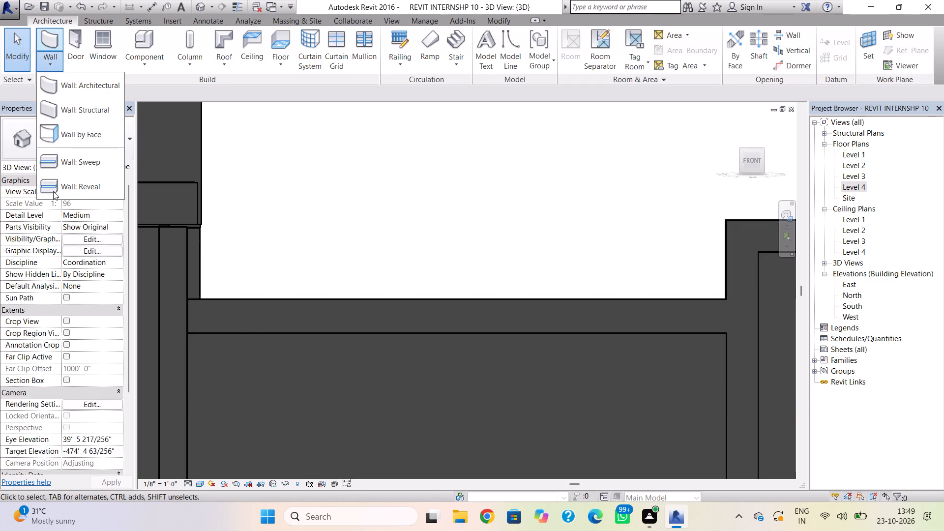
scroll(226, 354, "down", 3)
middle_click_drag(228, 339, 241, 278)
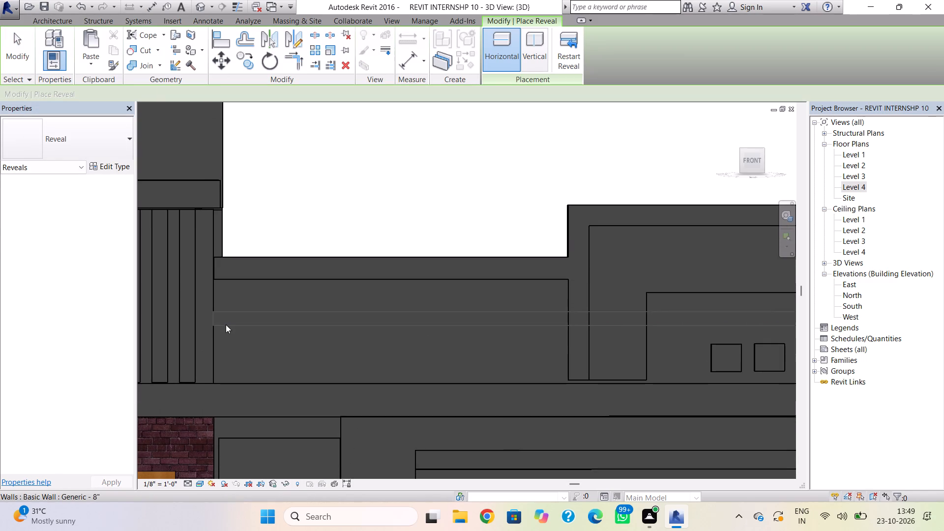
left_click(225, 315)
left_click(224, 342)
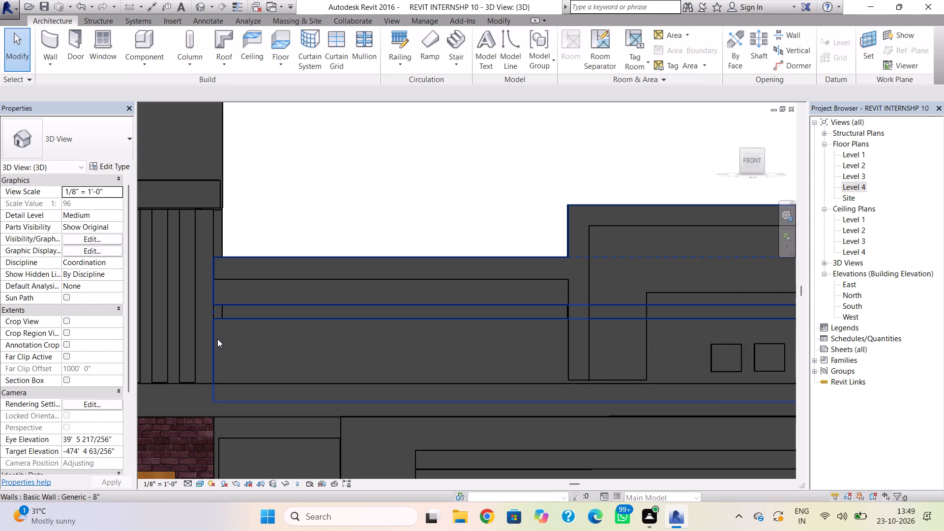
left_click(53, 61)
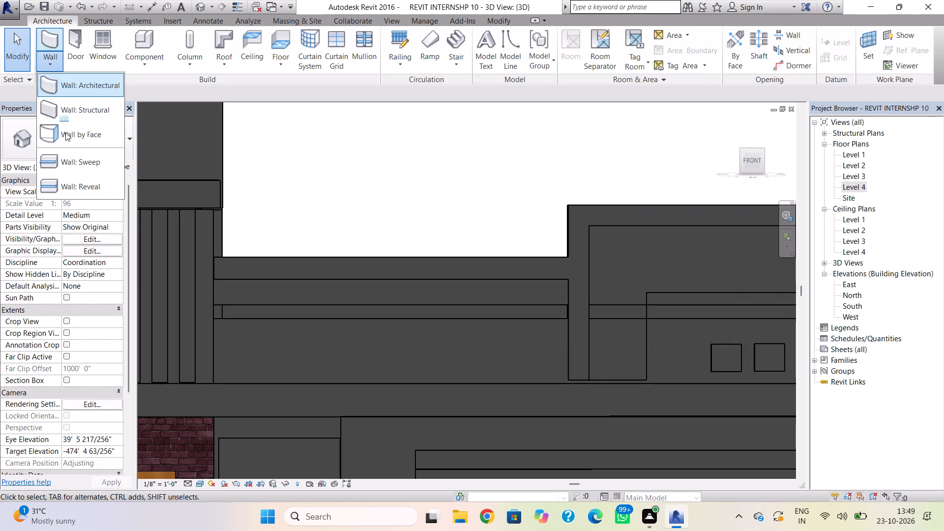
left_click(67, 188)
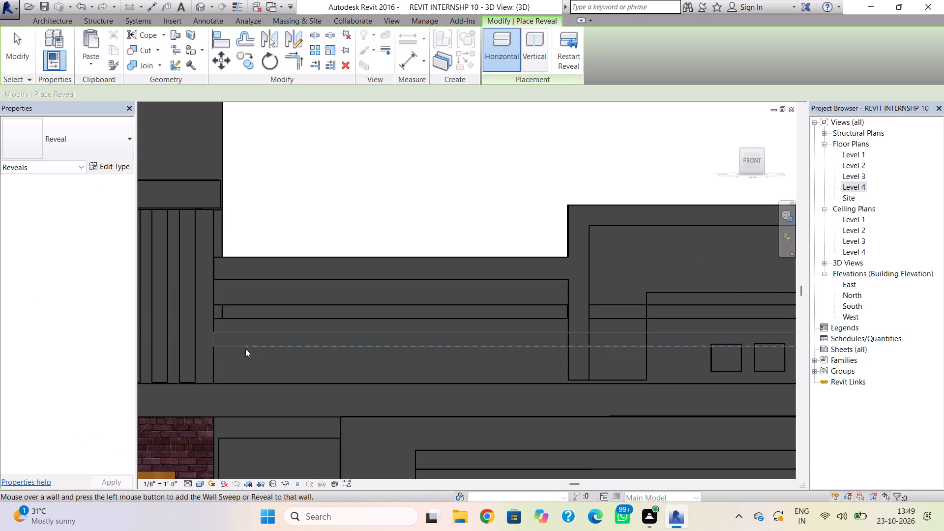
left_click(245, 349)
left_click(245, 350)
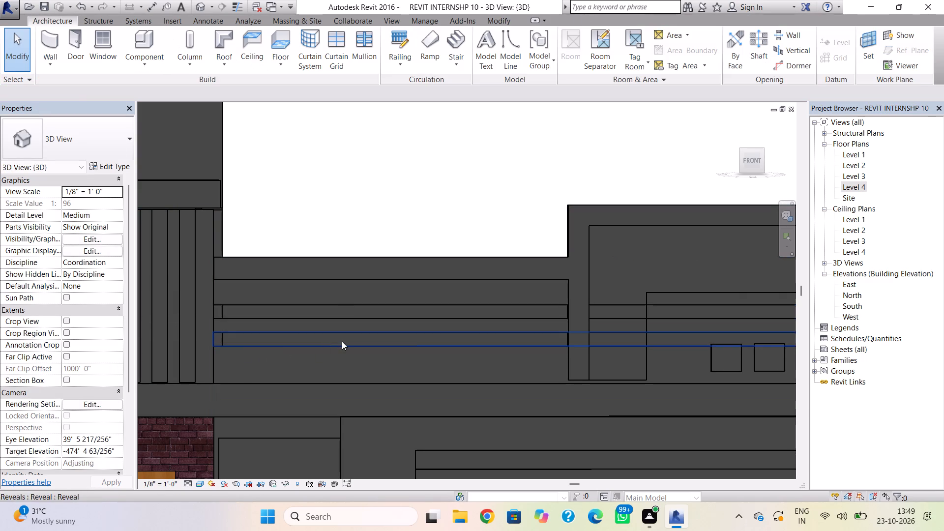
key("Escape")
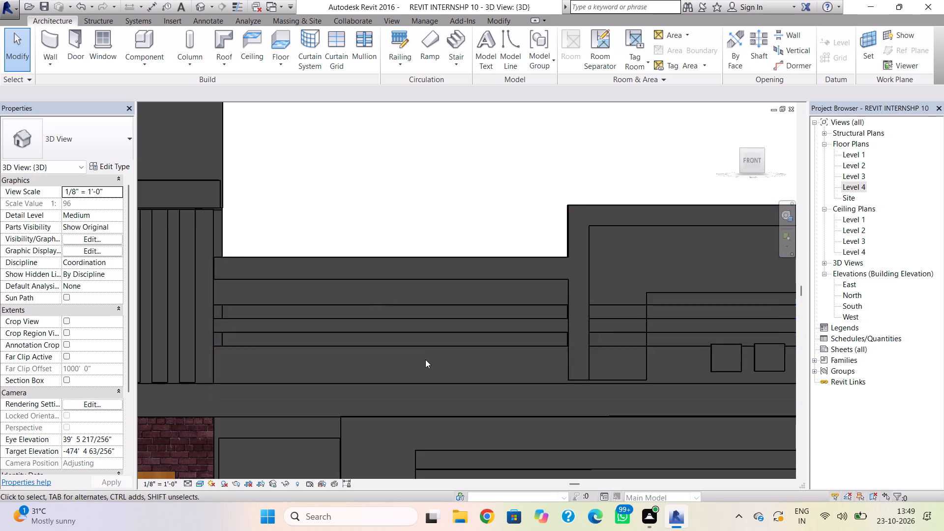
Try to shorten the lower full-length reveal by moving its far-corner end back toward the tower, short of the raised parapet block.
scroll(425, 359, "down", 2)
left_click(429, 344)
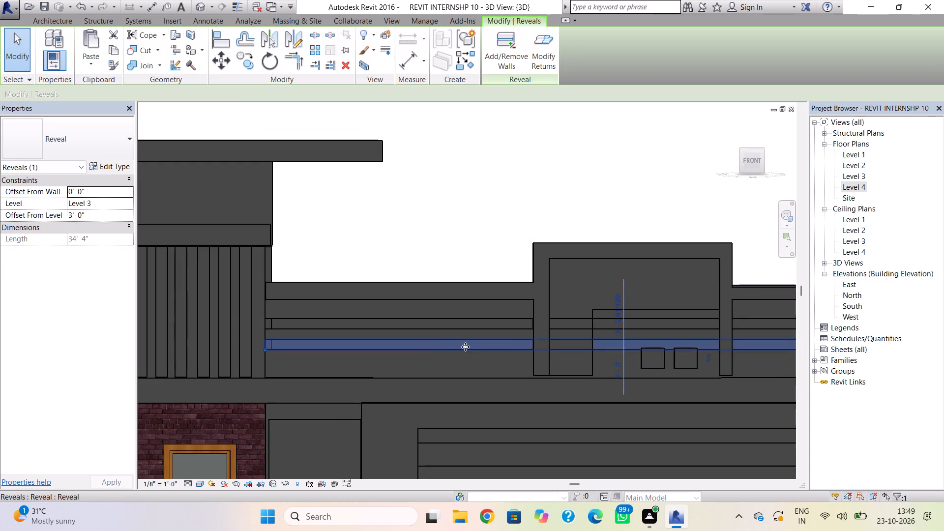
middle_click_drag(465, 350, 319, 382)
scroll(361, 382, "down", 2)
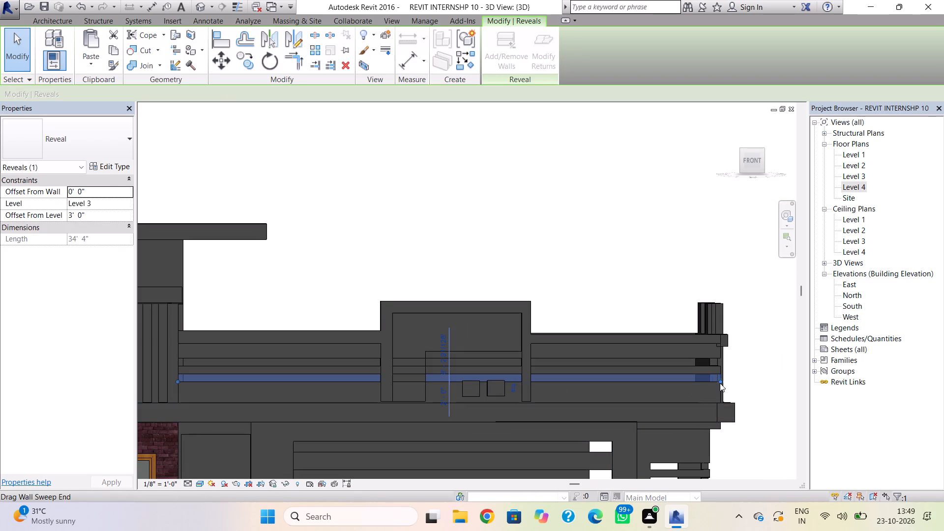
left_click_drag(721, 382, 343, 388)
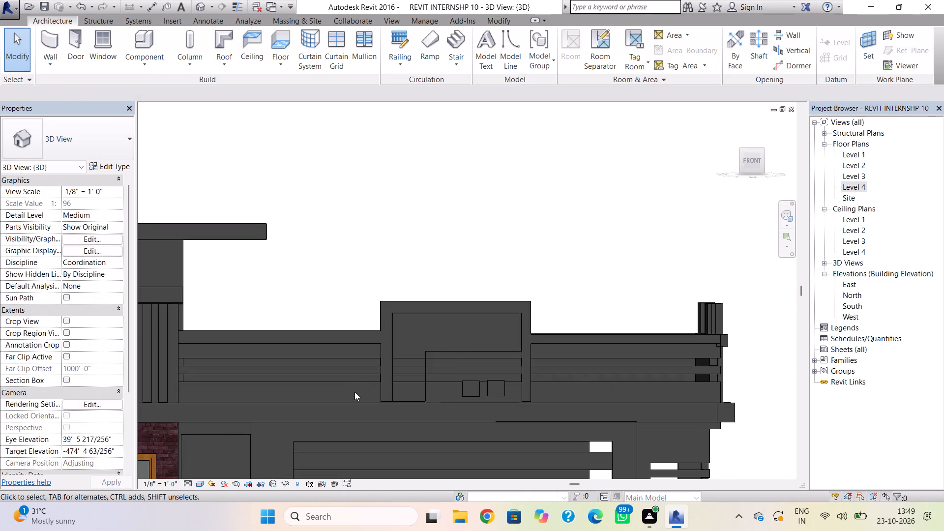
Undo the full-length parapet reveal edits back to the pair of short horizontal reveals beside the tower.
key("ctrl+z")
key("ctrl+z")
key("ctrl+z")
key("ctrl+z")
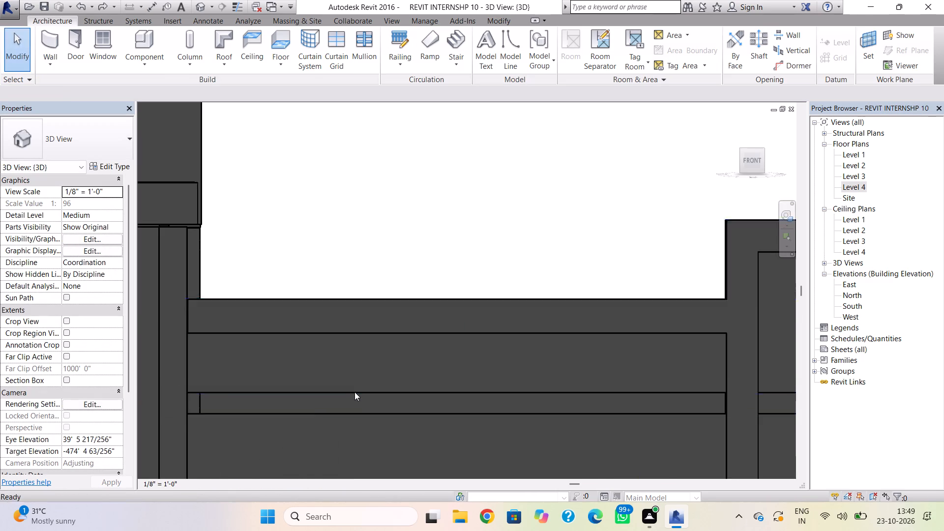
key("ctrl+z")
key("ctrl+z")
key("ctrl+z")
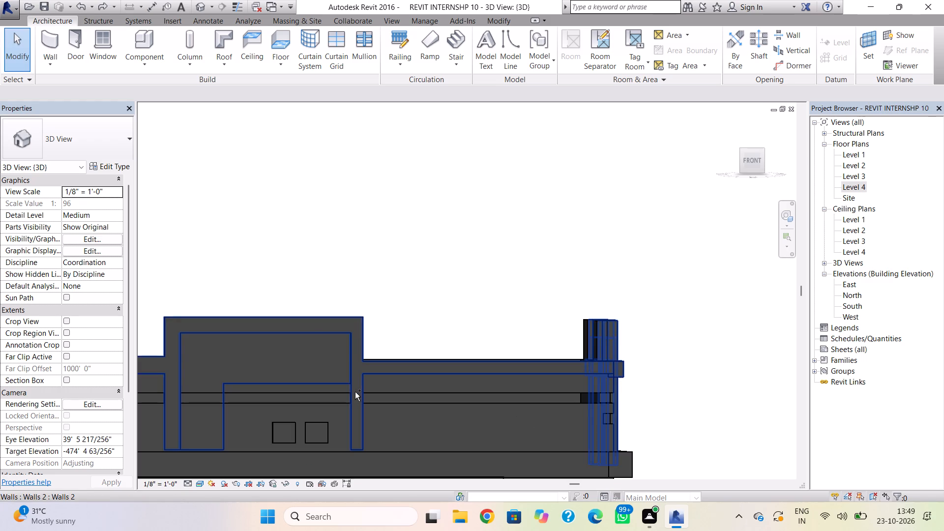
key("ctrl+z")
scroll(355, 392, "down", 5)
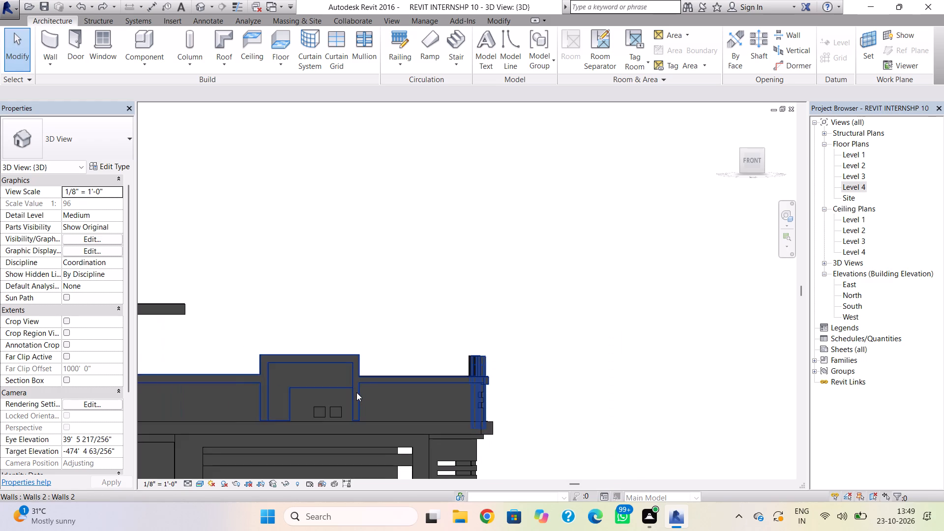
scroll(356, 394, "down", 2)
key("ctrl+z")
key("ctrl+z")
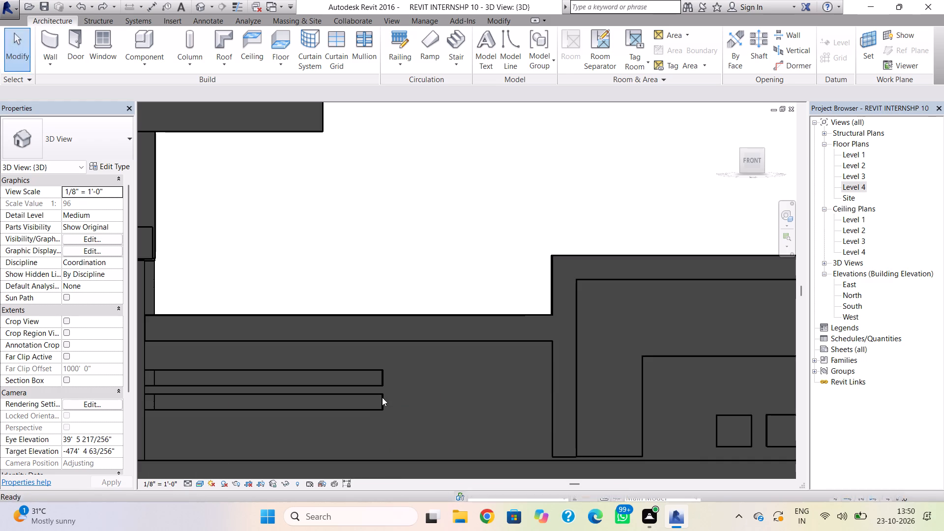
scroll(382, 397, "down", 4)
key("Escape")
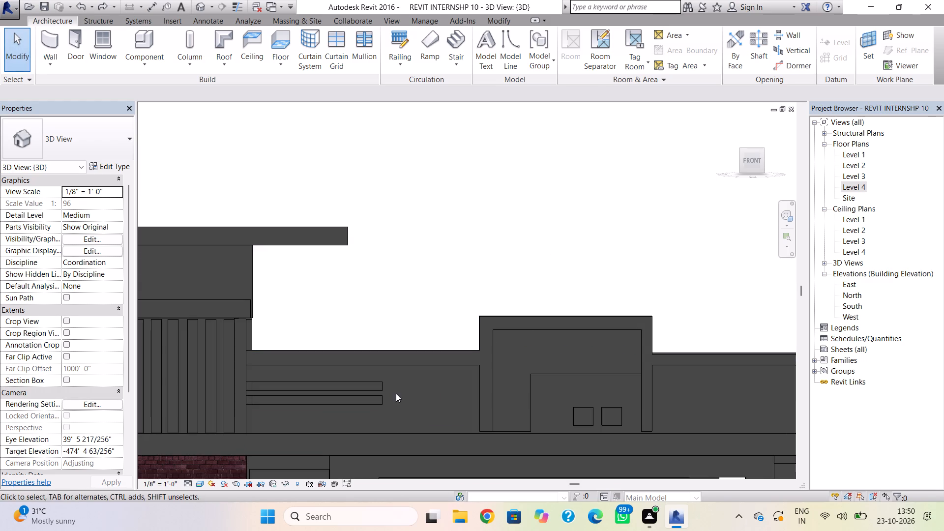
scroll(471, 390, "down", 3)
middle_click_drag(473, 395, 433, 411)
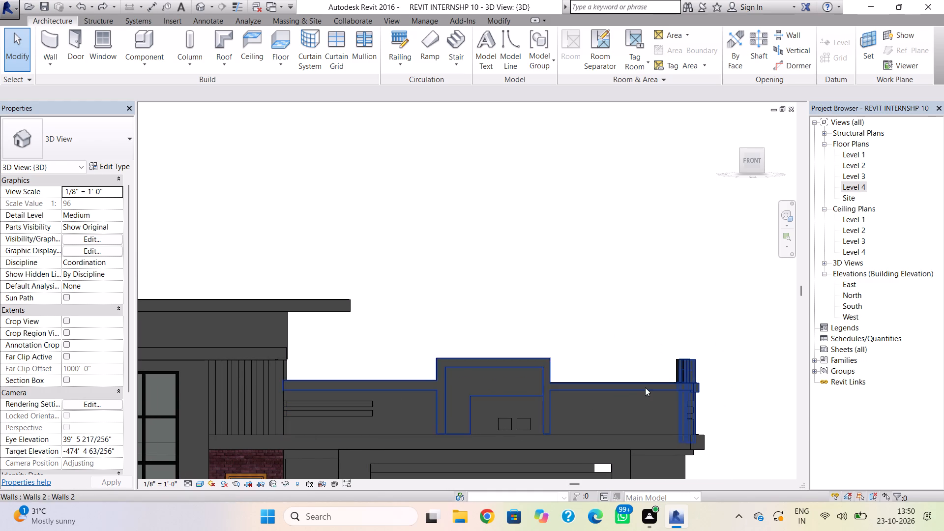
scroll(694, 409, "up", 3)
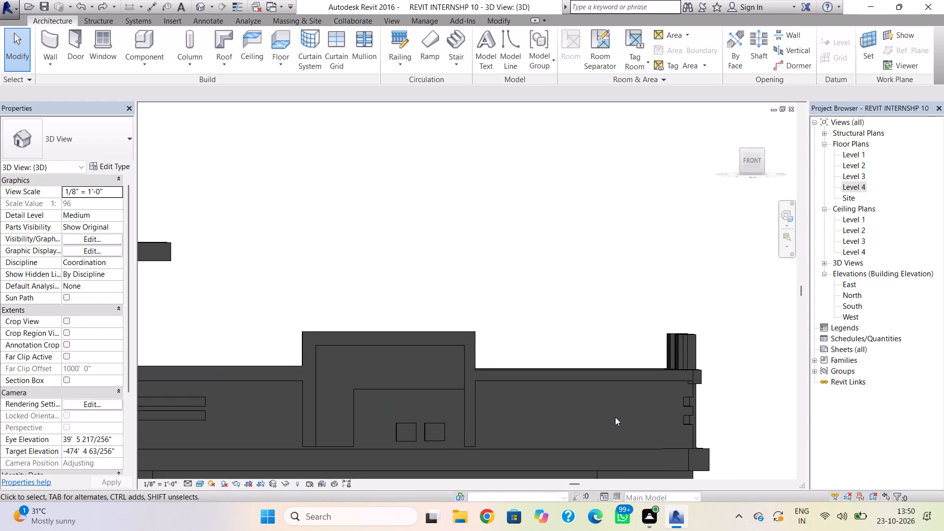
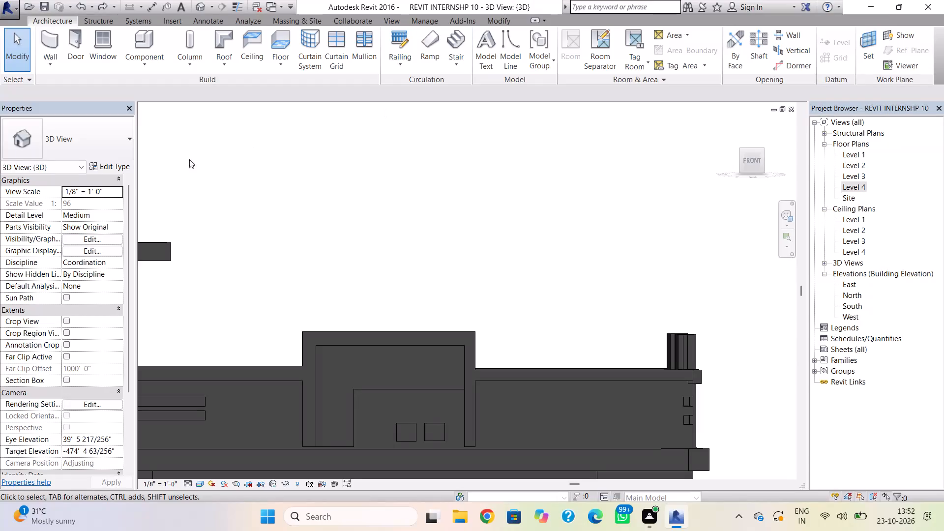
Nudge the lower short horizontal reveal beside the tower slightly downward, widening its gap from the upper reveal.
key("Escape")
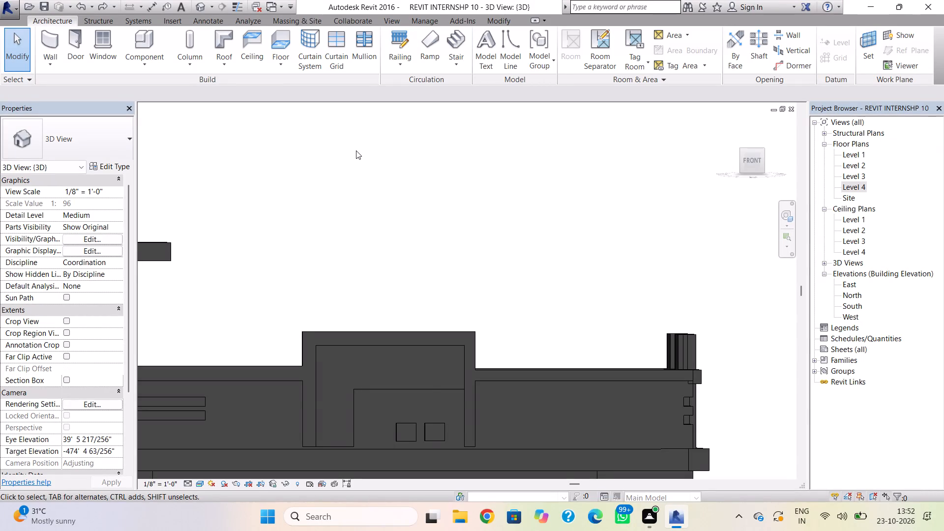
scroll(356, 151, "down", 2)
middle_click_drag(370, 174, 407, 178)
left_click(266, 358)
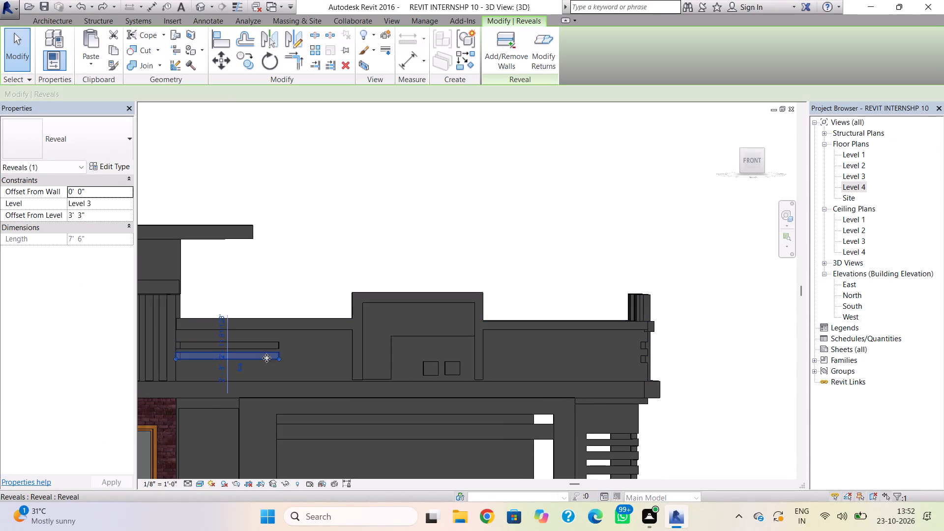
scroll(272, 358, "up", 4)
middle_click_drag(277, 356, 352, 348)
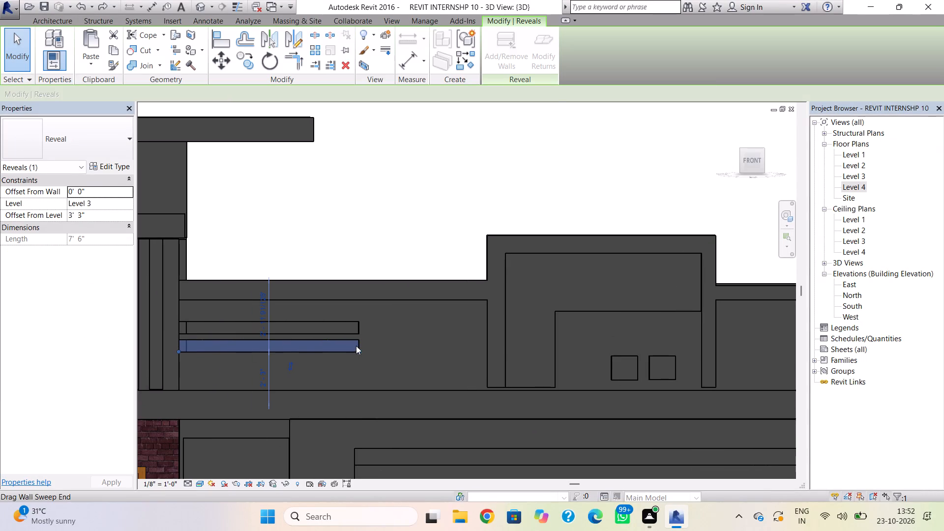
key("Down")
key("Down")
left_click(418, 187)
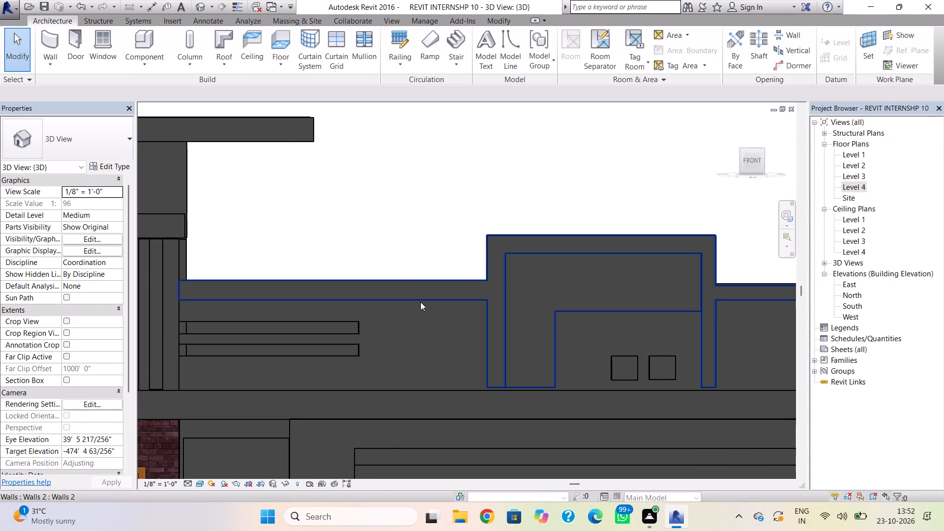
Open the profile of the front parapet wall for editing and face it from the front.
scroll(436, 278, "down", 3)
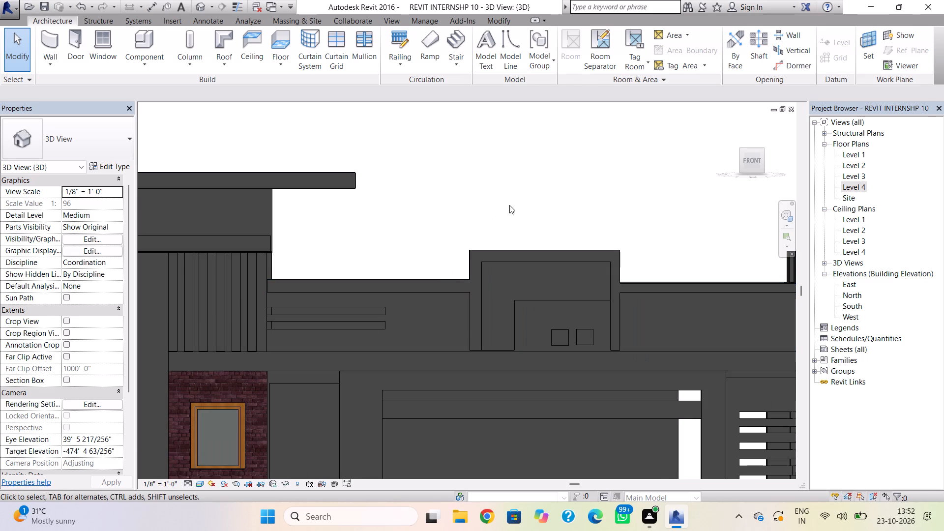
scroll(544, 225, "down", 2)
right_click_drag(547, 219, 520, 246, "shift")
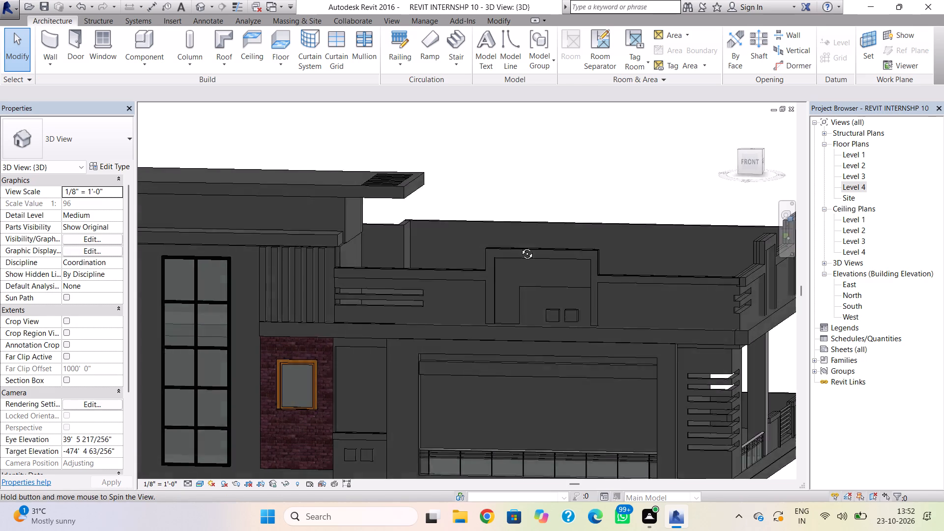
right_click_drag(520, 246, 514, 238, "shift")
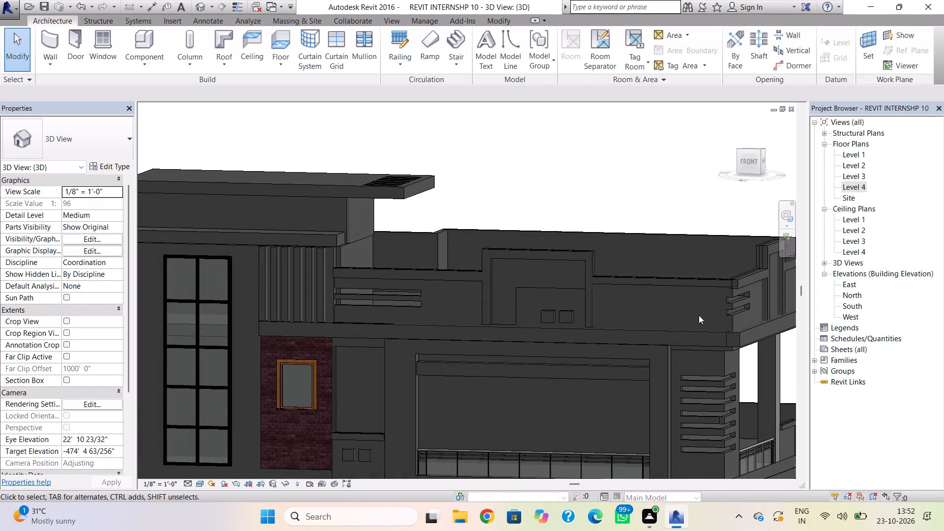
double_click(729, 324)
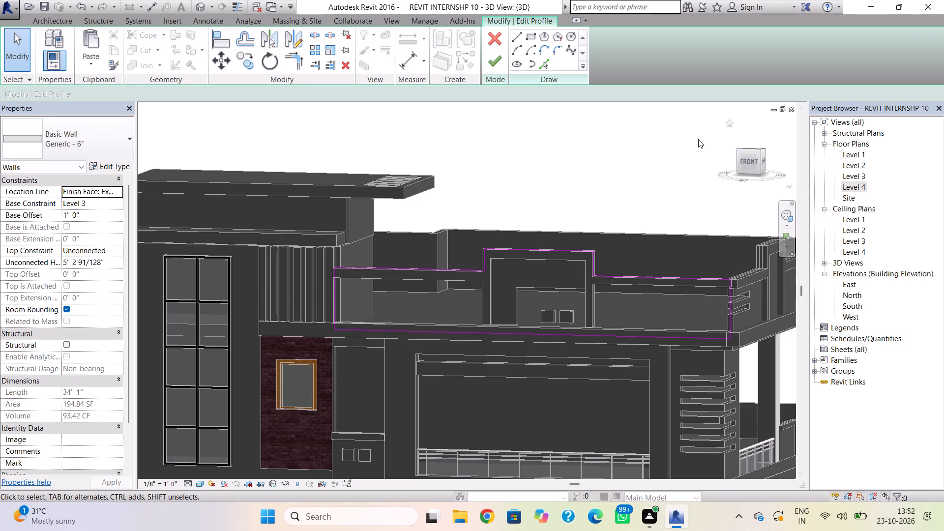
left_click(745, 164)
right_click_drag(700, 209, 735, 200, "shift")
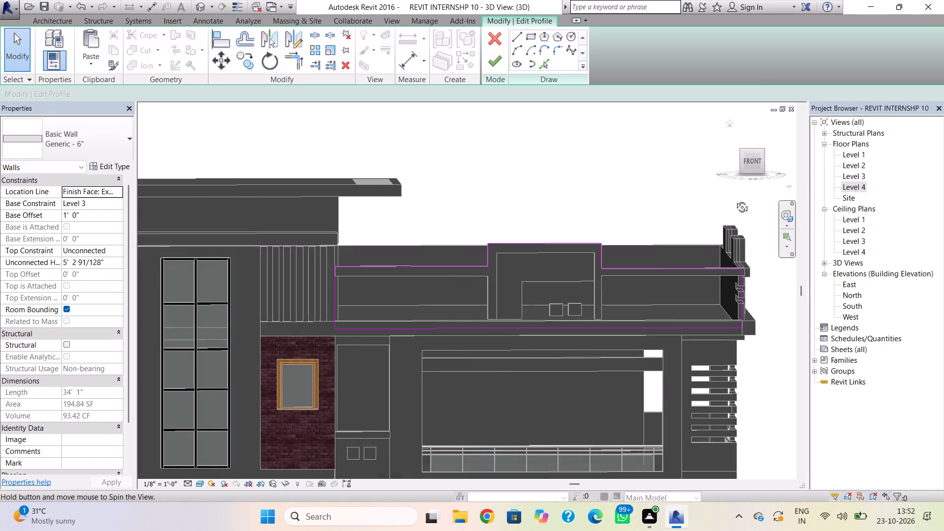
right_click_drag(735, 200, 735, 196, "shift")
scroll(693, 218, "up", 3)
middle_click_drag(685, 214, 669, 199)
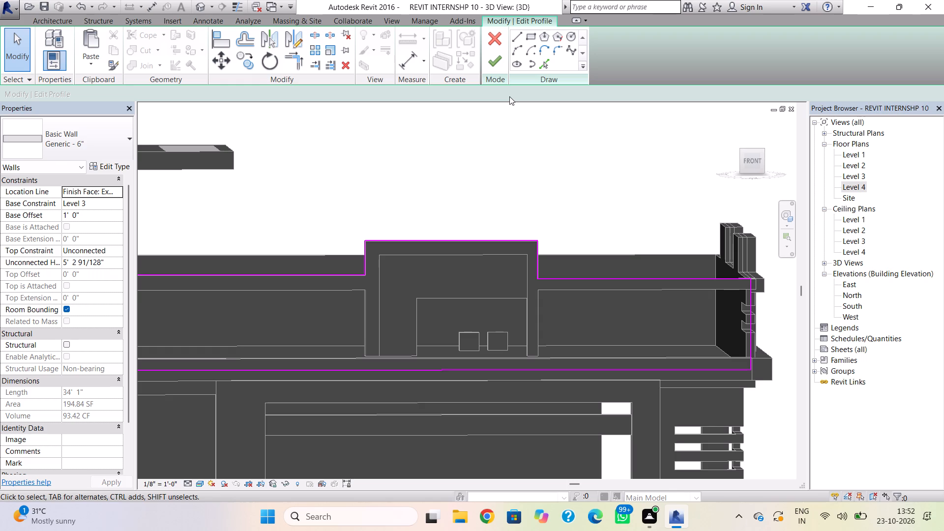
Sketch the upper horizontal slot from the parapet's far-corner edge to just over halfway toward the raised block, level with the side wall's upper groove.
left_click(517, 42)
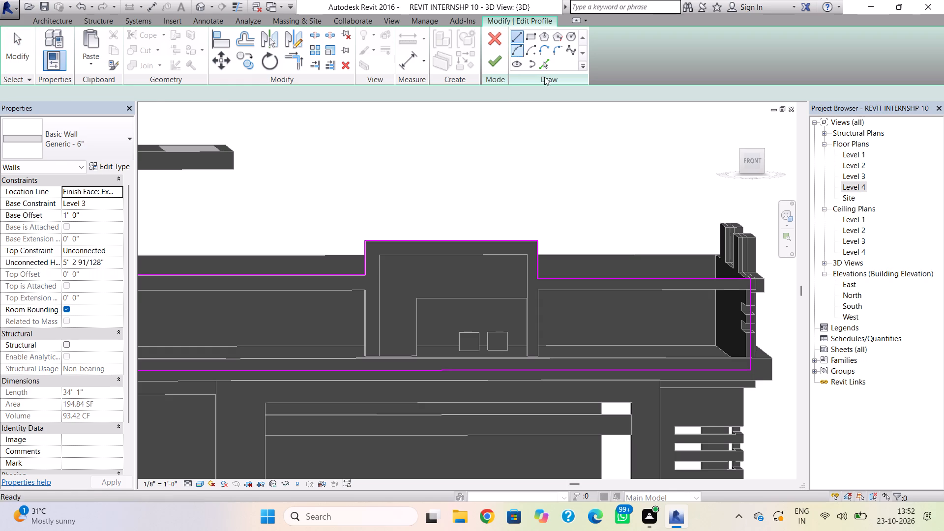
right_click(748, 297, "shift")
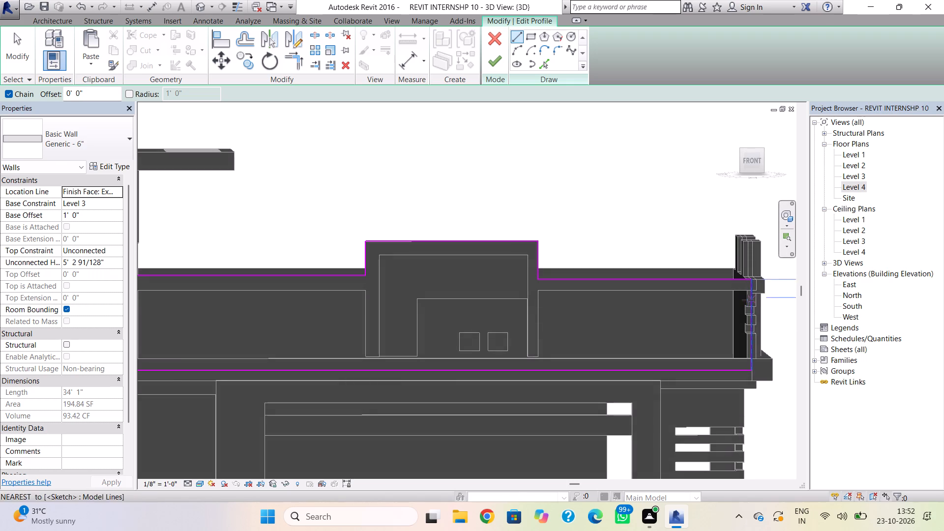
left_click(751, 304)
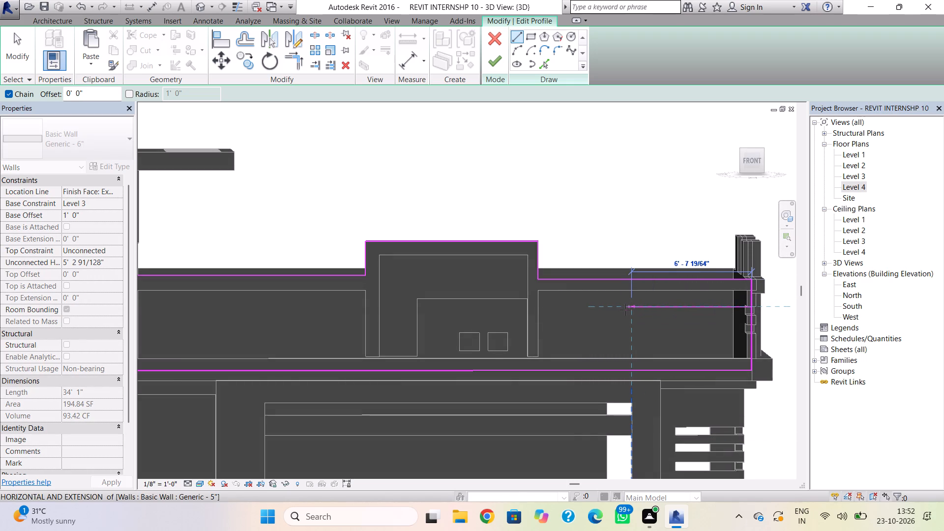
left_click(625, 310)
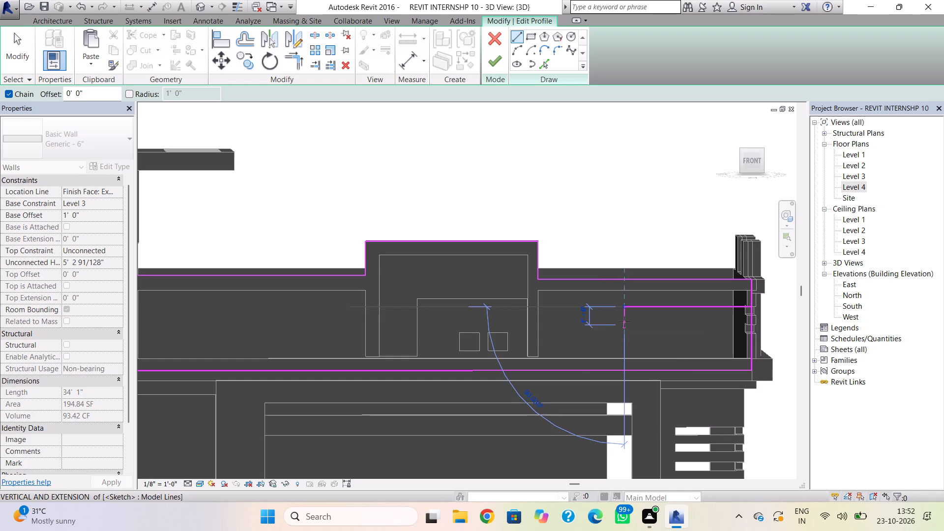
key("Escape")
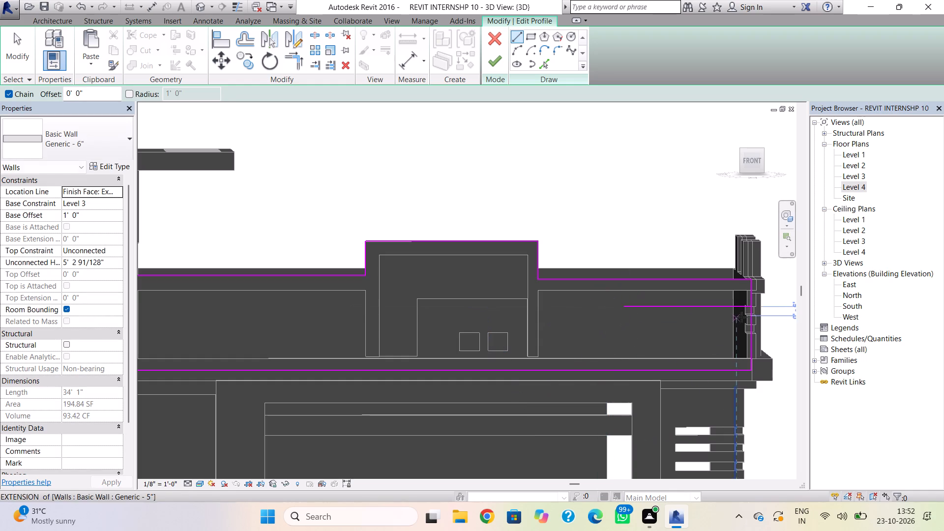
left_click(749, 317)
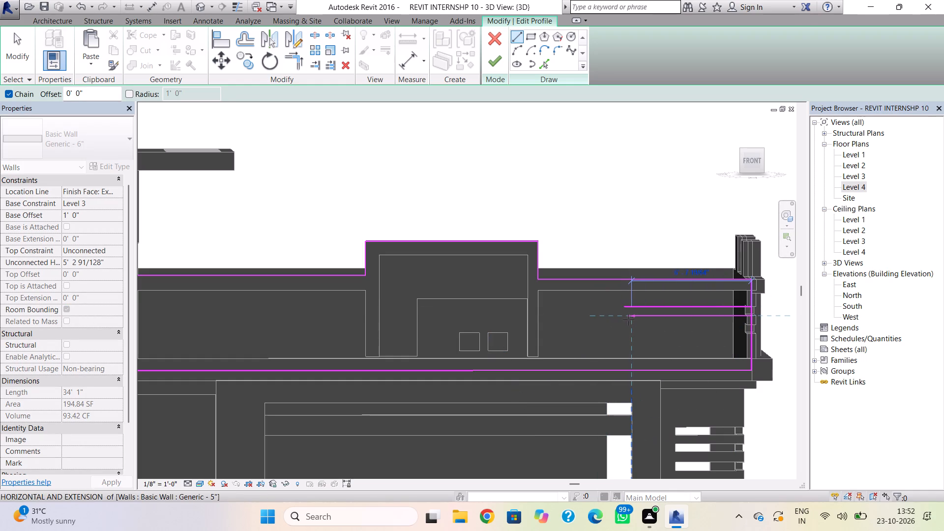
left_click(624, 321)
left_click(625, 308)
key("Escape")
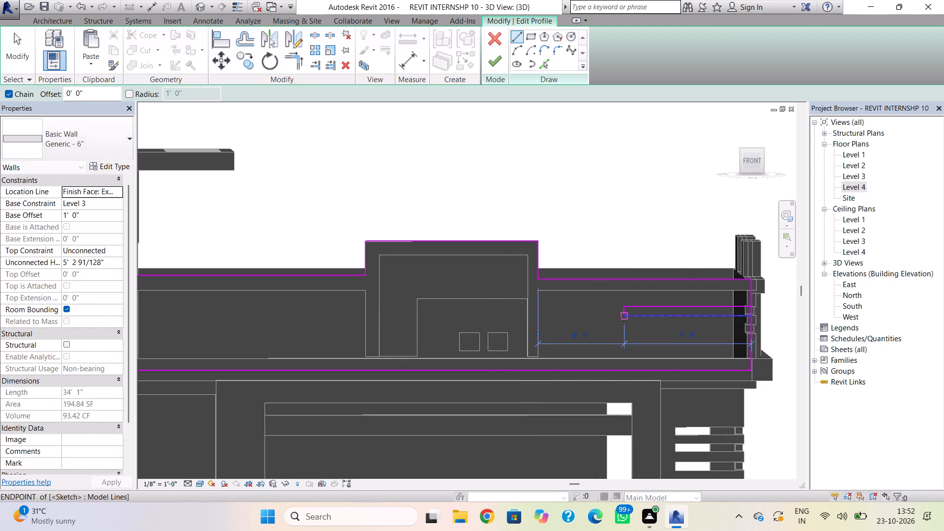
Sketch a second horizontal slot of matching length below the first, level with the side wall's lower groove.
left_click(751, 324)
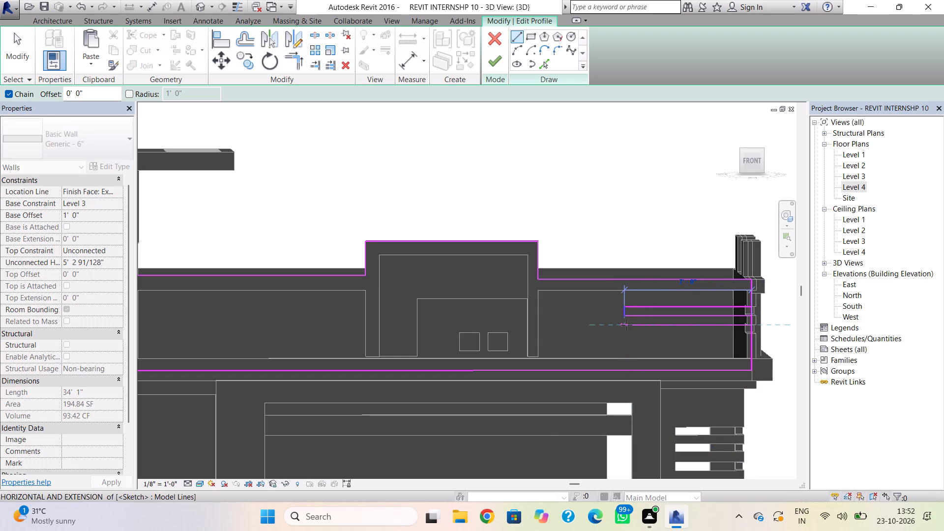
left_click(626, 325)
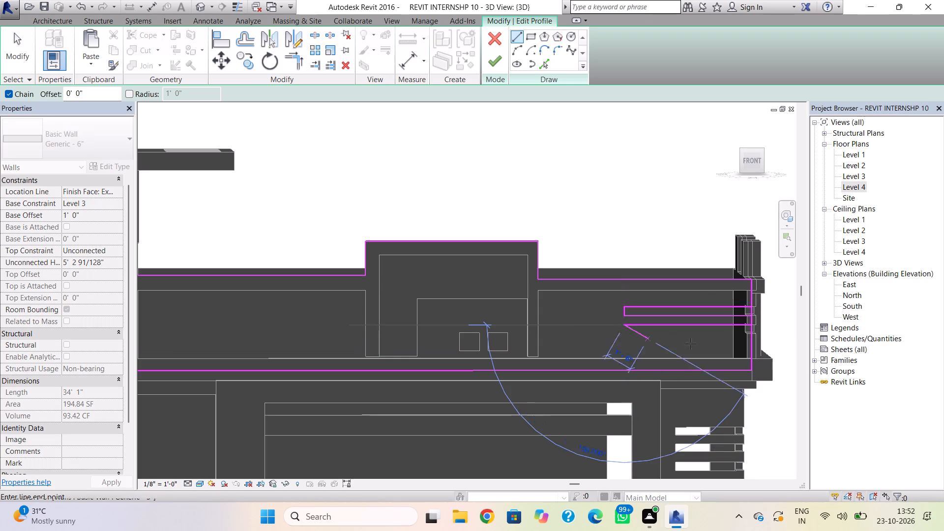
key("Escape")
left_click(754, 336)
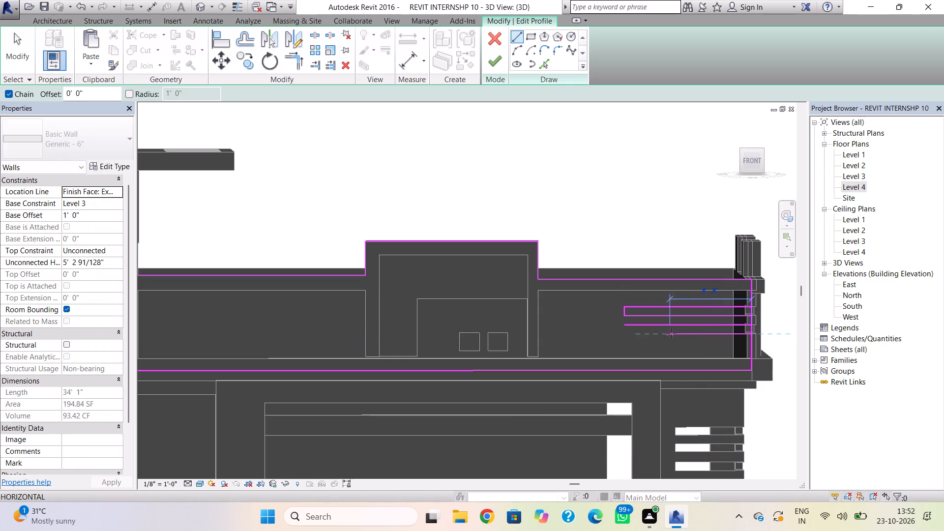
left_click(623, 336)
left_click(624, 328)
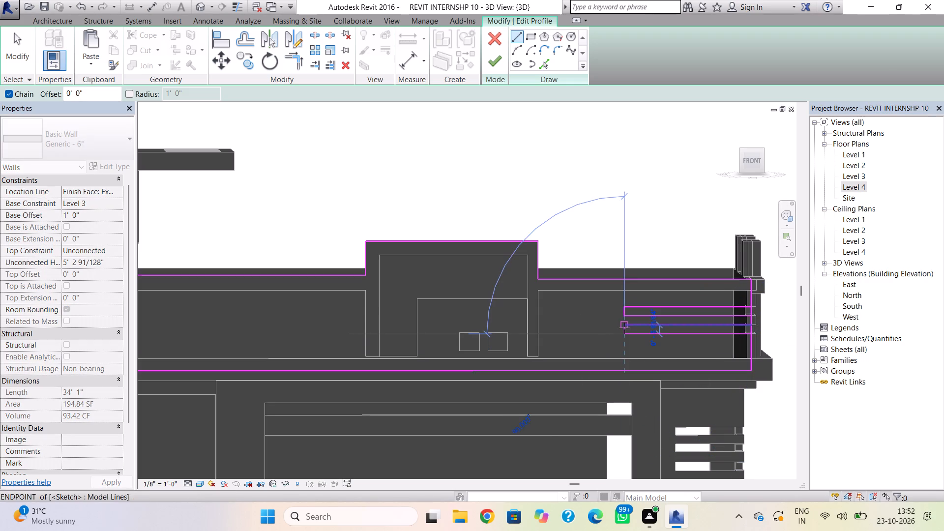
key("Escape")
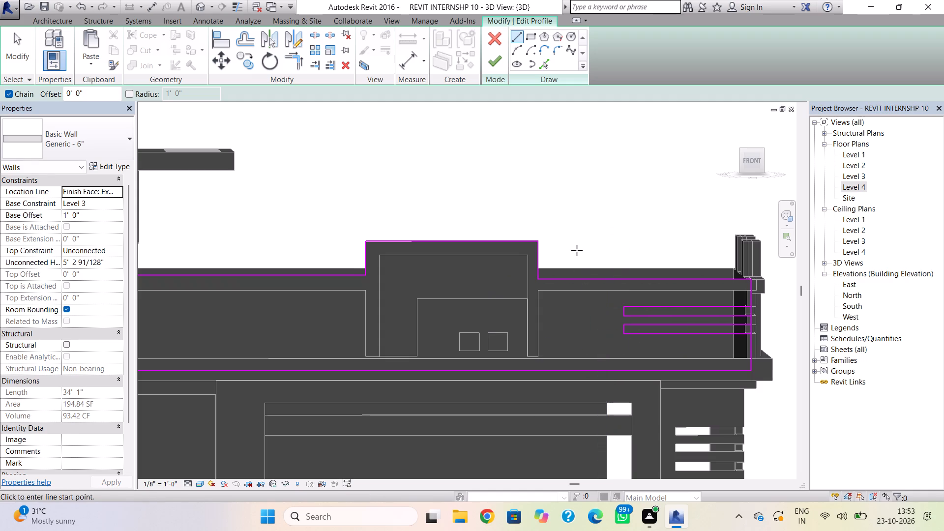
key("Escape")
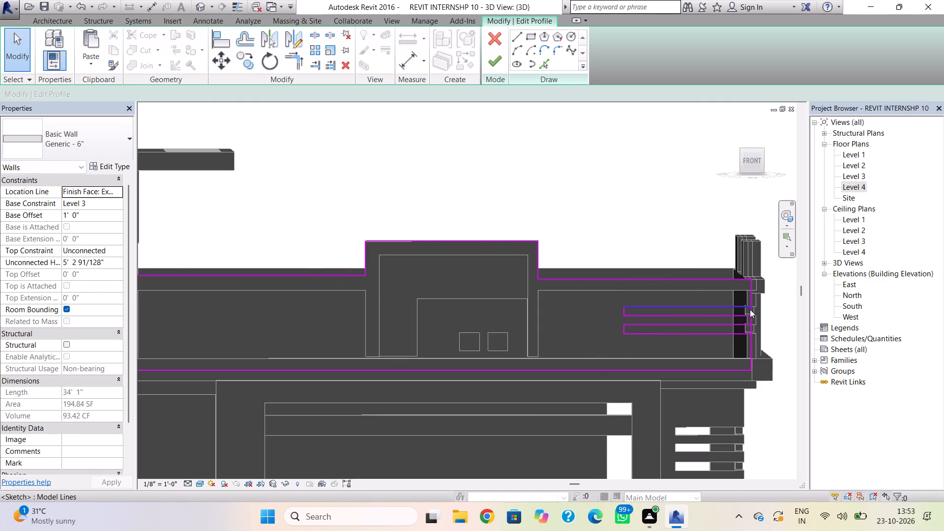
Replace the profile's far-corner edge with three vertical segments that leave both slots open at the corner, and finish the wall profile.
scroll(750, 309, "up", 7)
left_click(757, 312)
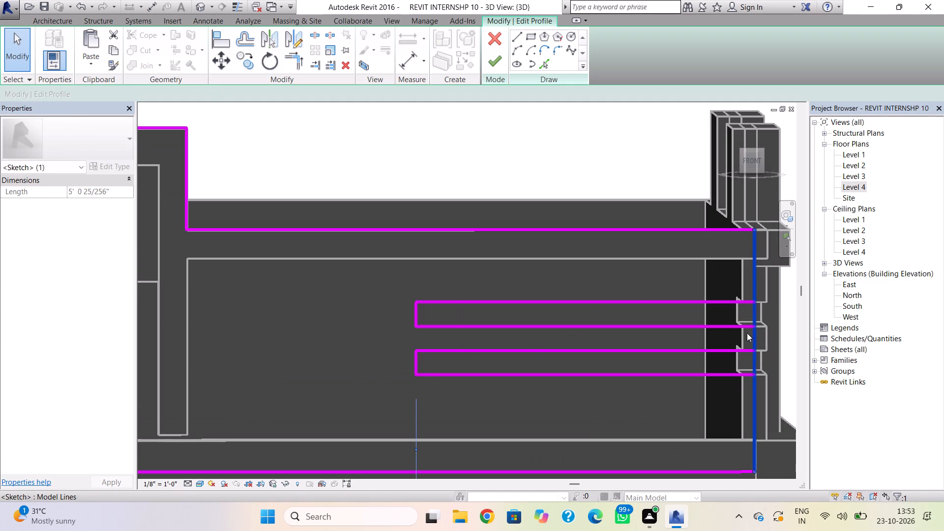
key("Delete")
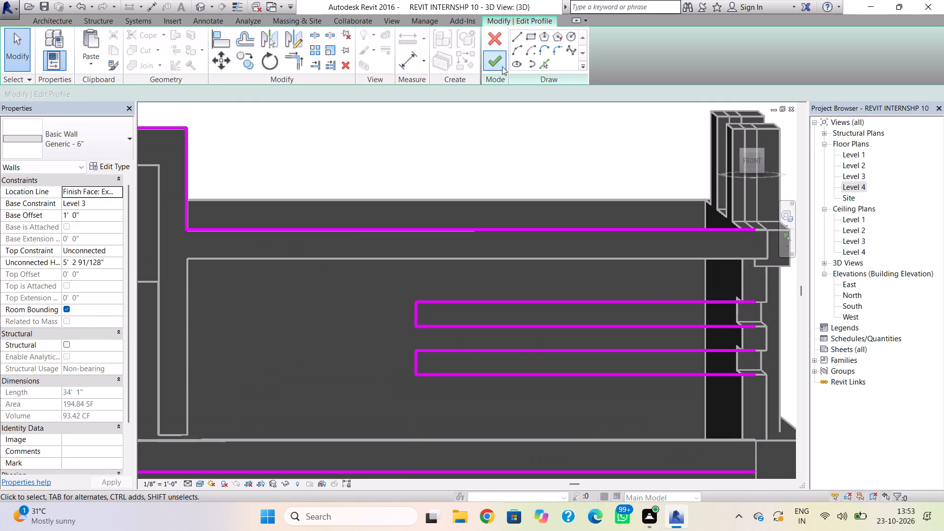
left_click(517, 37)
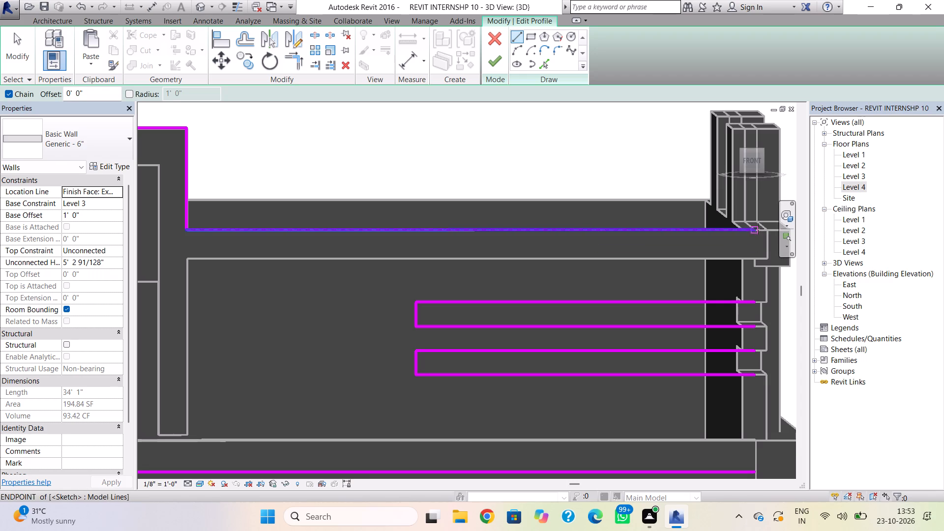
left_click(758, 228)
left_click(760, 300)
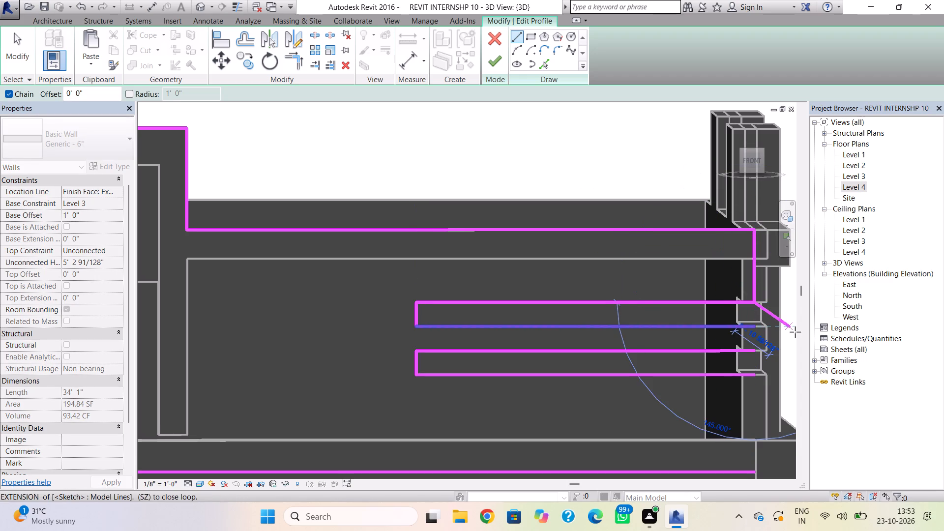
key("Escape")
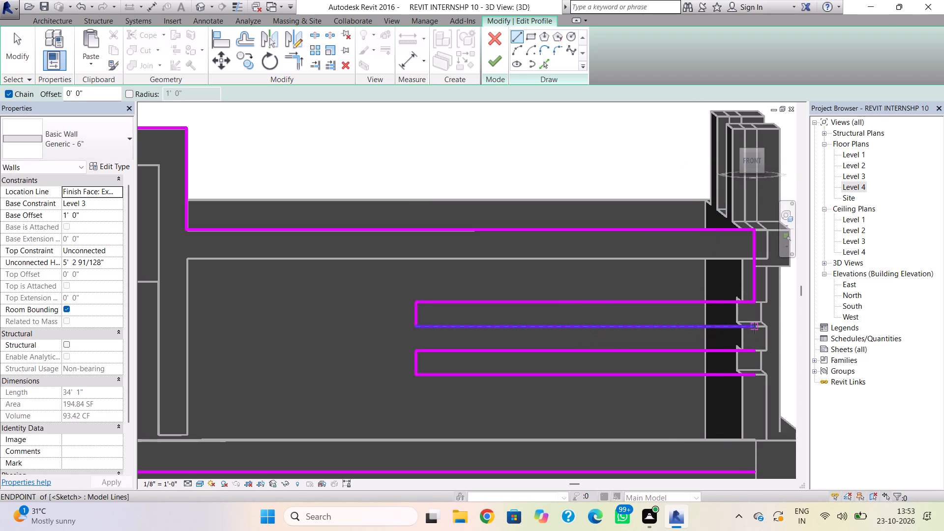
left_click(754, 327)
left_click(755, 349)
key("Escape")
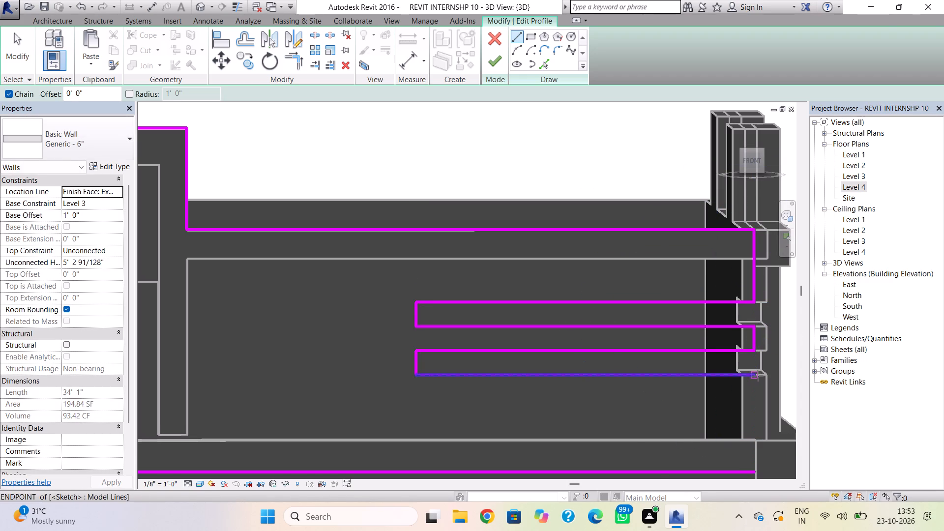
left_click(758, 376)
middle_click_drag(761, 436, 746, 323)
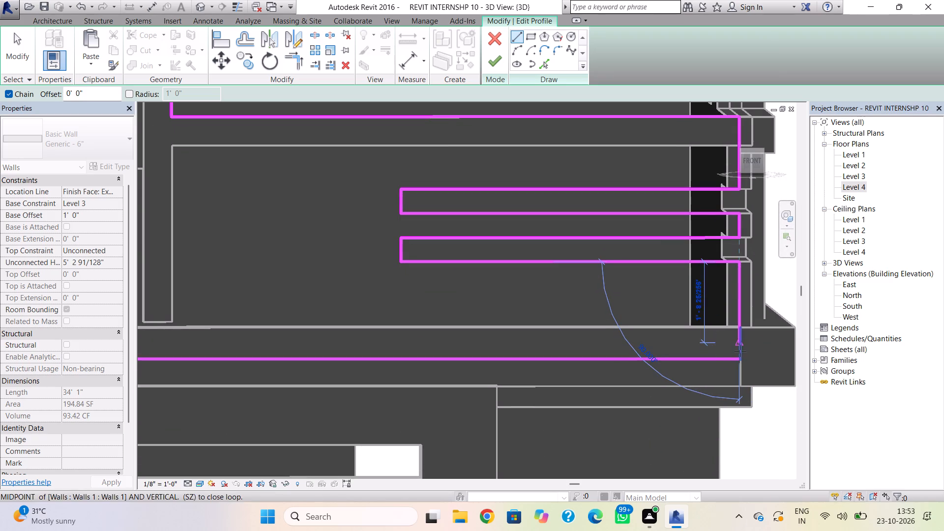
left_click(740, 355)
key("Escape")
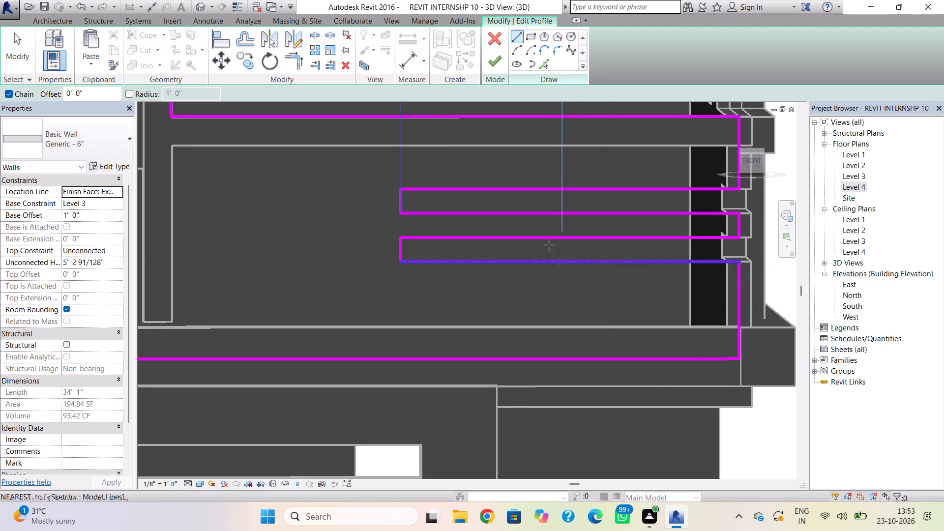
left_click(501, 58)
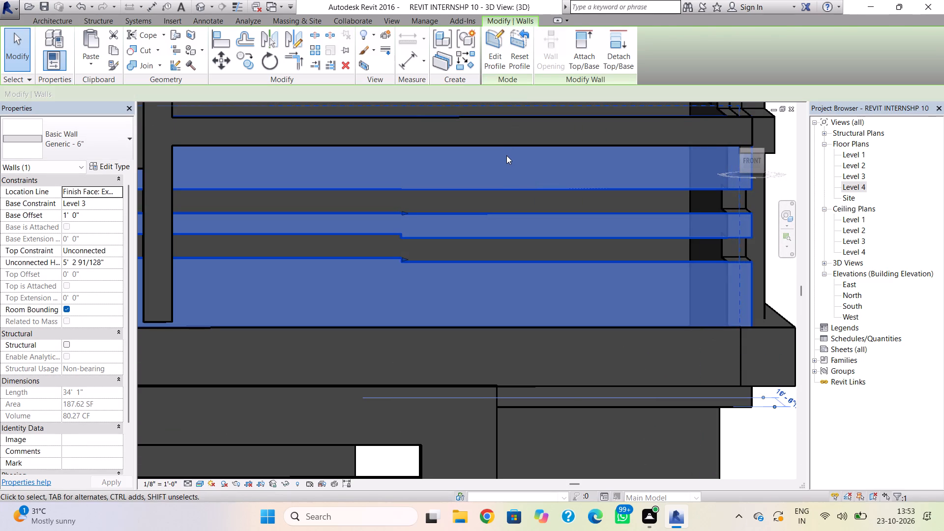
key("Escape")
scroll(501, 166, "down", 4)
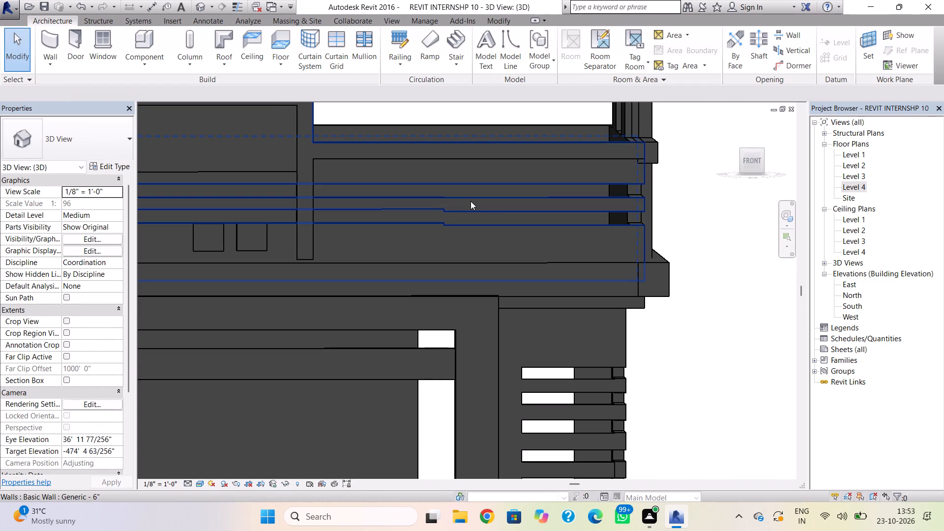
right_click_drag(474, 217, 528, 282, "shift")
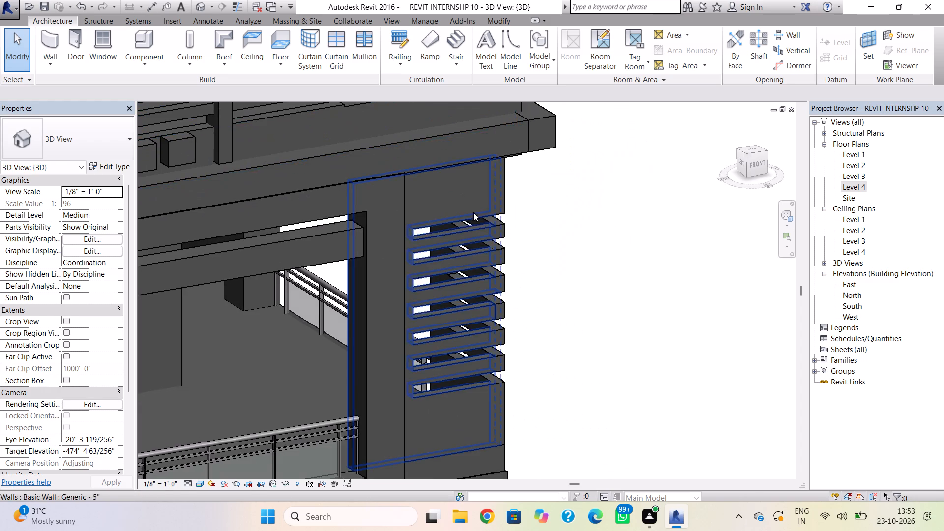
middle_click_drag(474, 222, 524, 380)
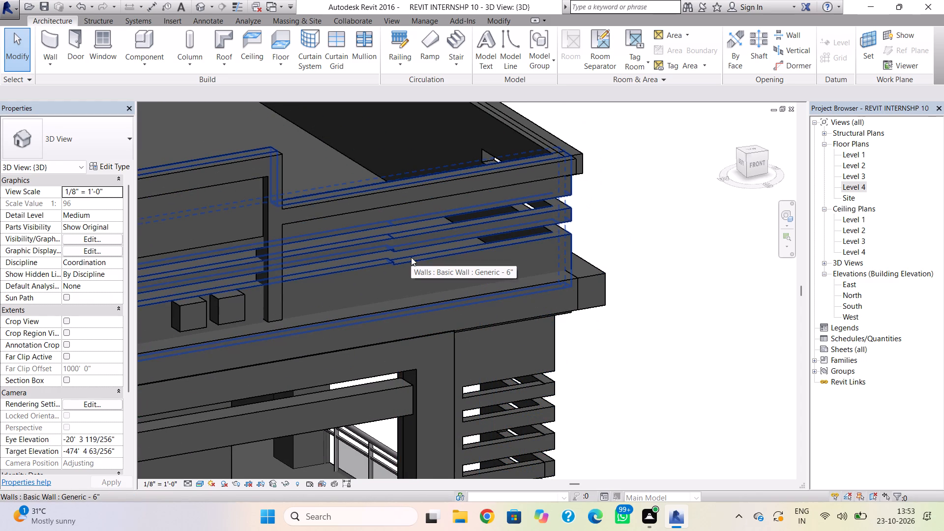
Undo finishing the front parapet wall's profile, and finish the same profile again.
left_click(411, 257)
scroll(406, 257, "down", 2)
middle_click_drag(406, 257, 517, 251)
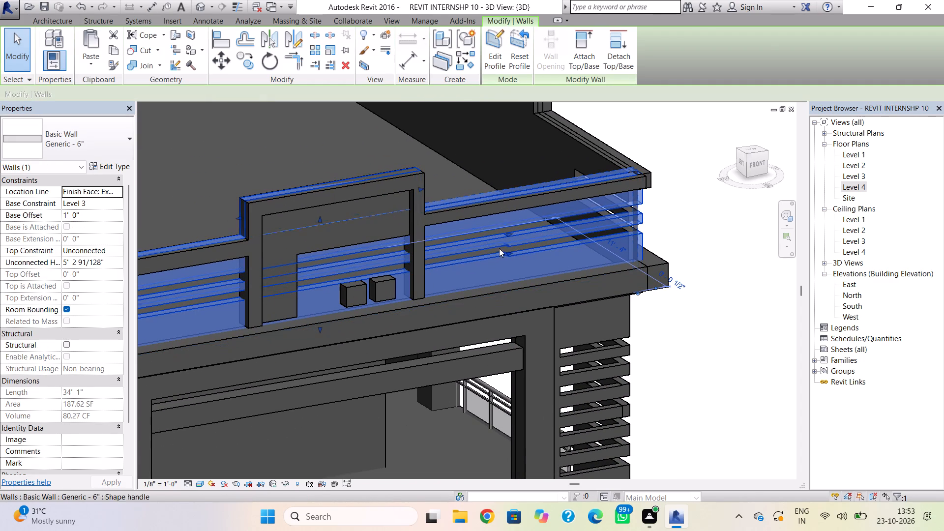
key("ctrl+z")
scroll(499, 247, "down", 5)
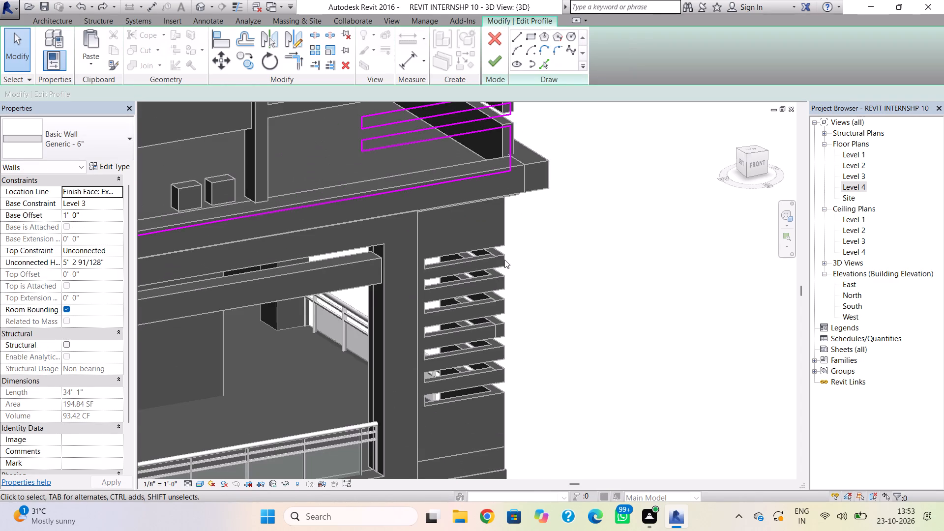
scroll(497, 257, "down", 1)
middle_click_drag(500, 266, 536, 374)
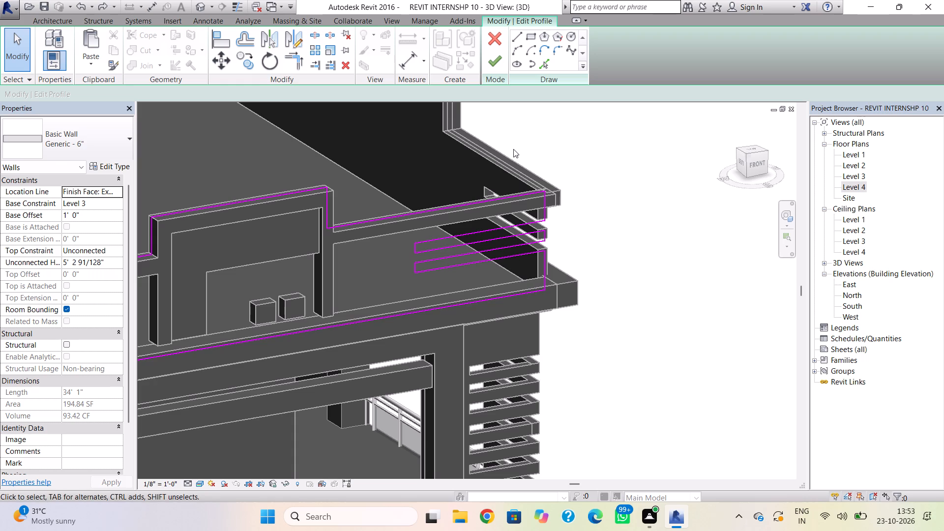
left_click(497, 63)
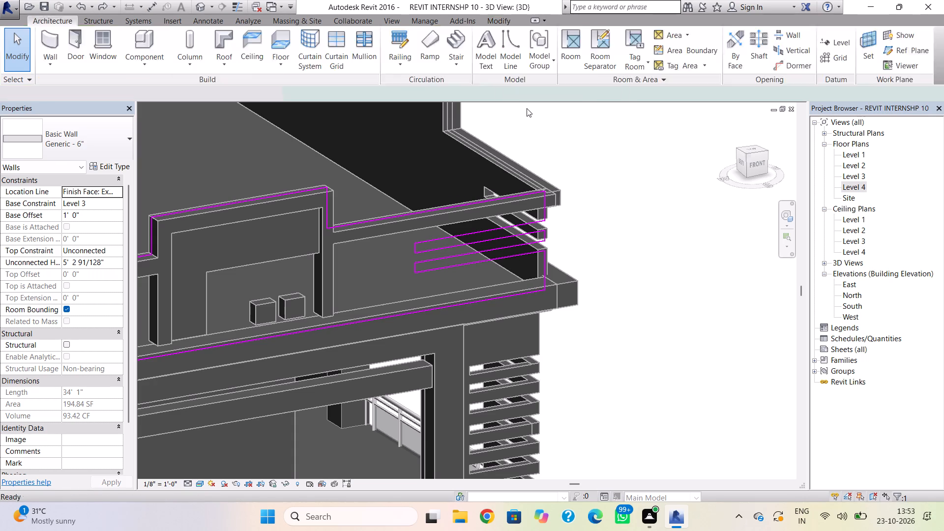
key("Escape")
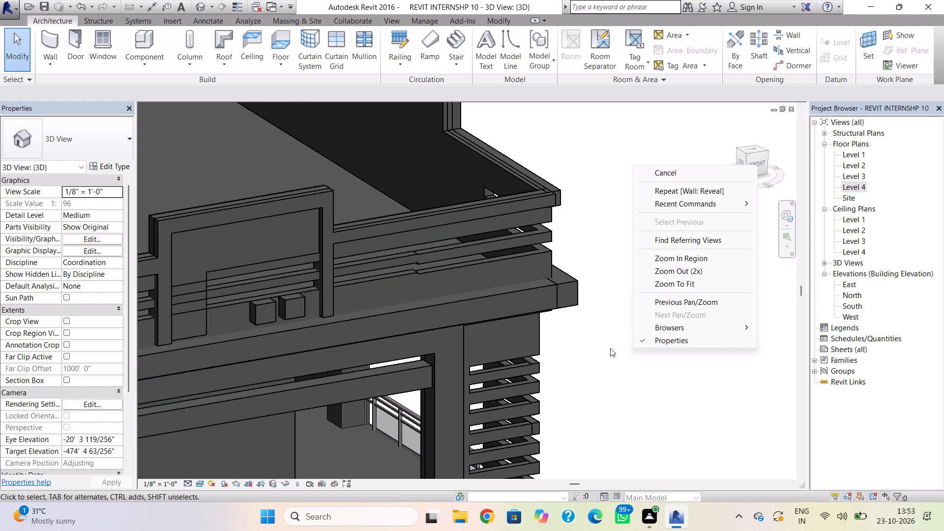
Shorten the lower reveal on the front parapet to 9' 0", keeping its end beside the tower fixed.
right_click_drag(605, 357, 571, 341, "shift")
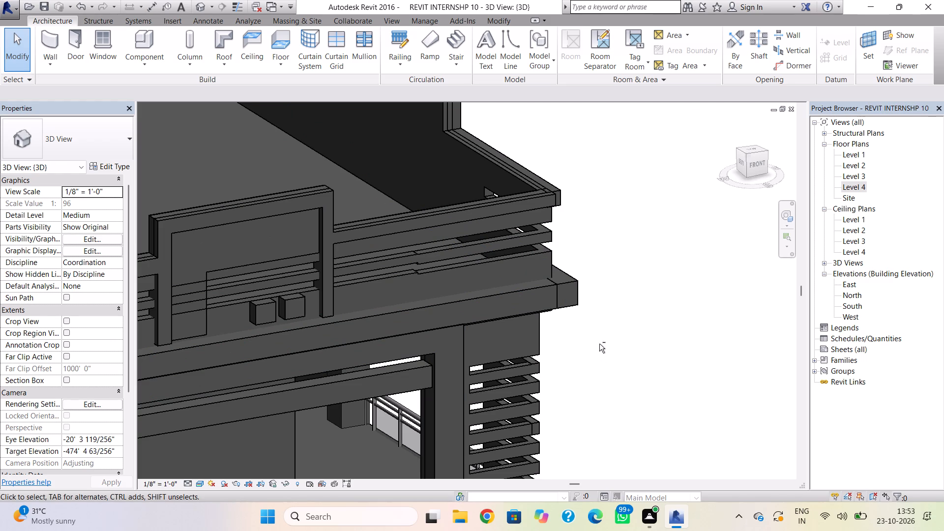
right_click_drag(598, 345, 547, 316, "shift")
scroll(546, 315, "down", 3)
middle_click_drag(571, 316, 644, 287)
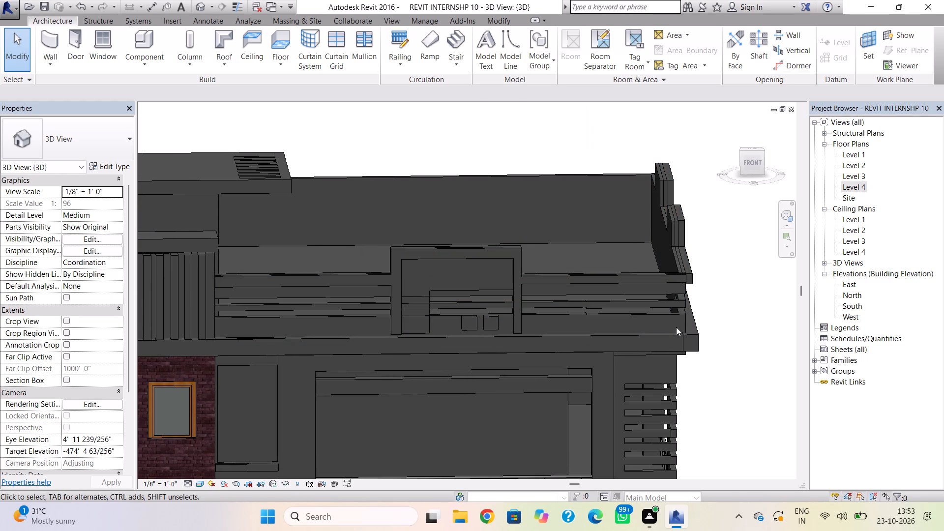
key("Escape")
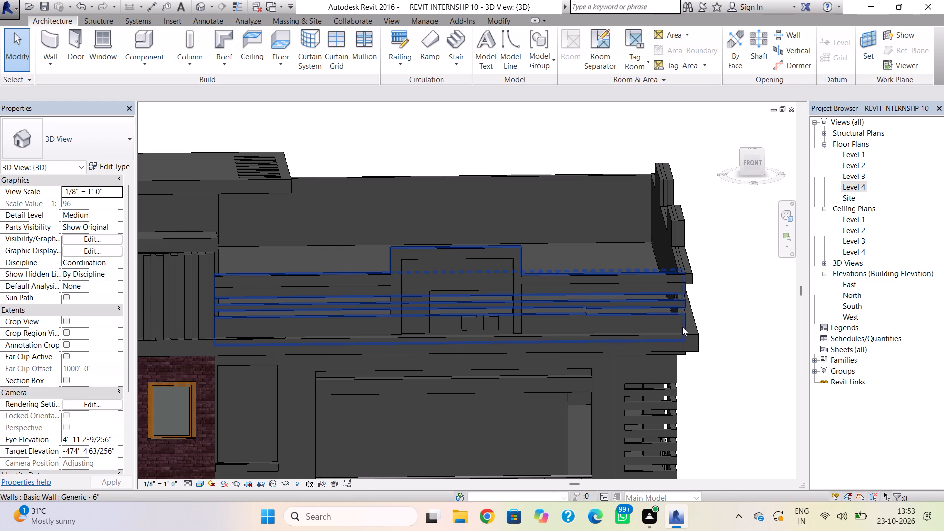
left_click(561, 313)
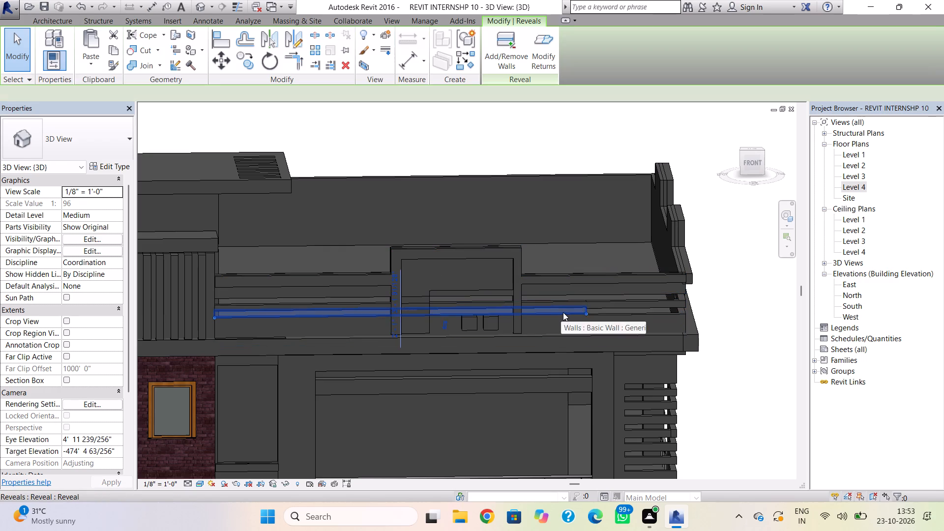
left_click_drag(588, 314, 463, 316)
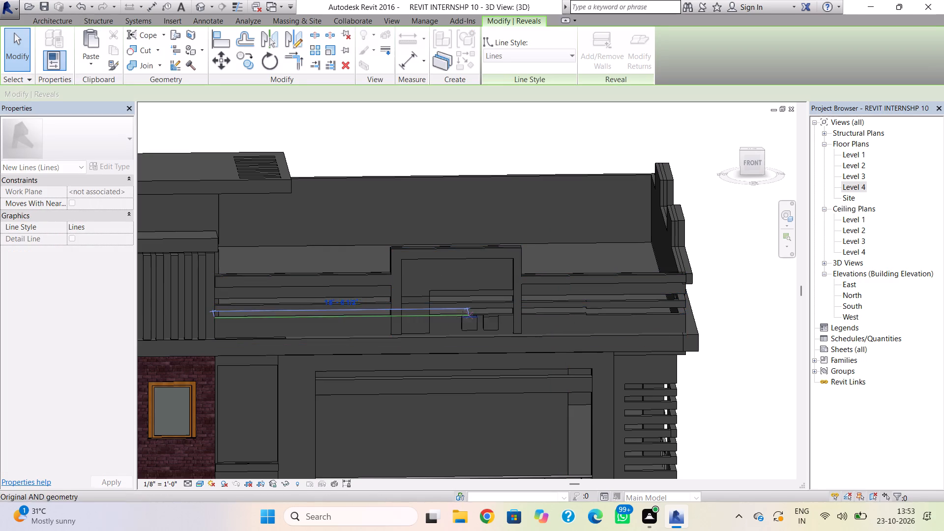
left_click_drag(463, 316, 340, 314)
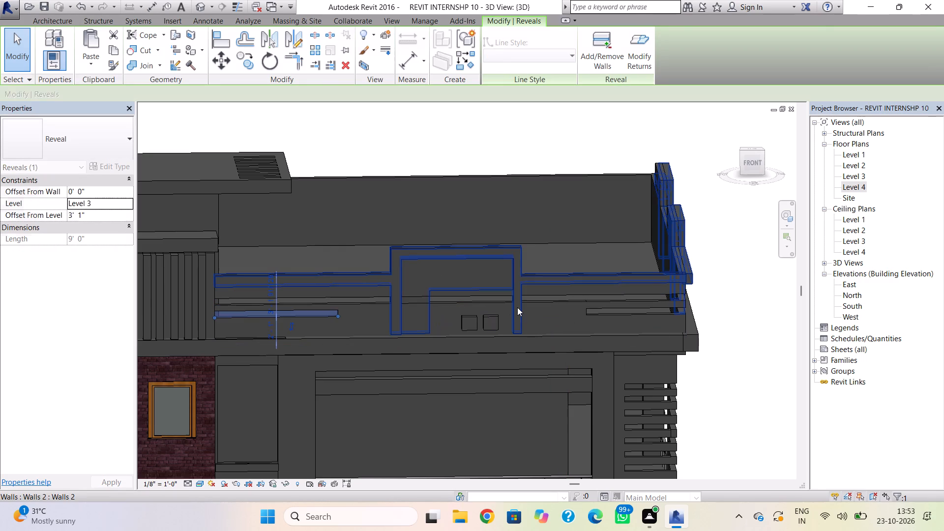
Shorten the upper reveal on the front parapet to 9' 0", ending in line with the lower one.
left_click(502, 297)
left_click_drag(586, 301, 461, 301)
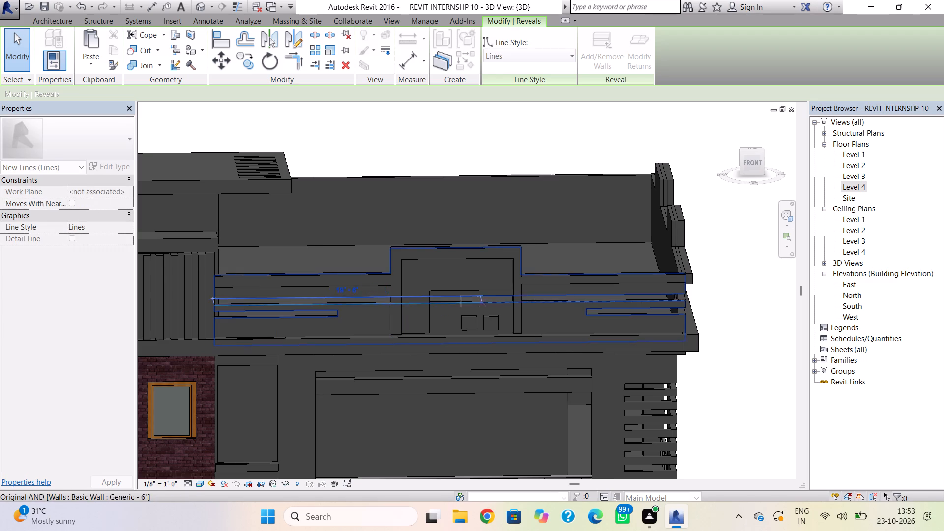
left_click_drag(461, 301, 337, 305)
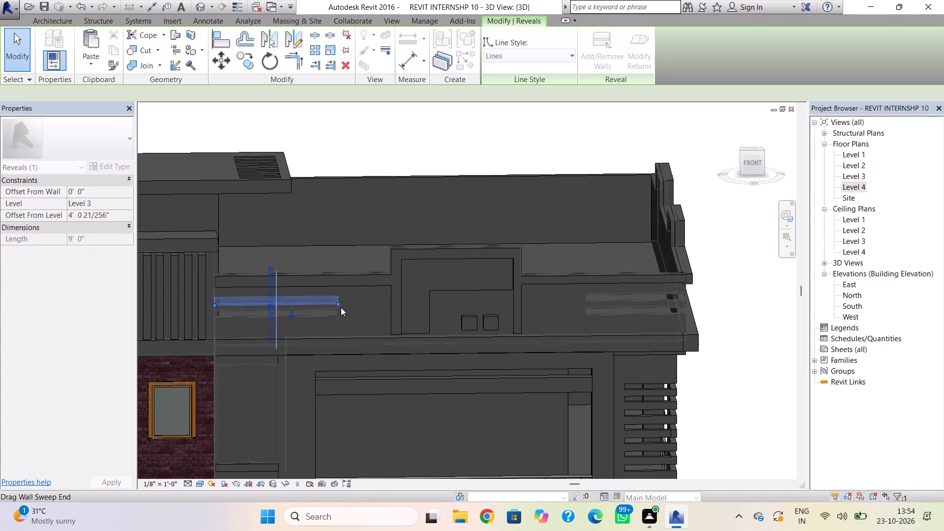
key("Escape")
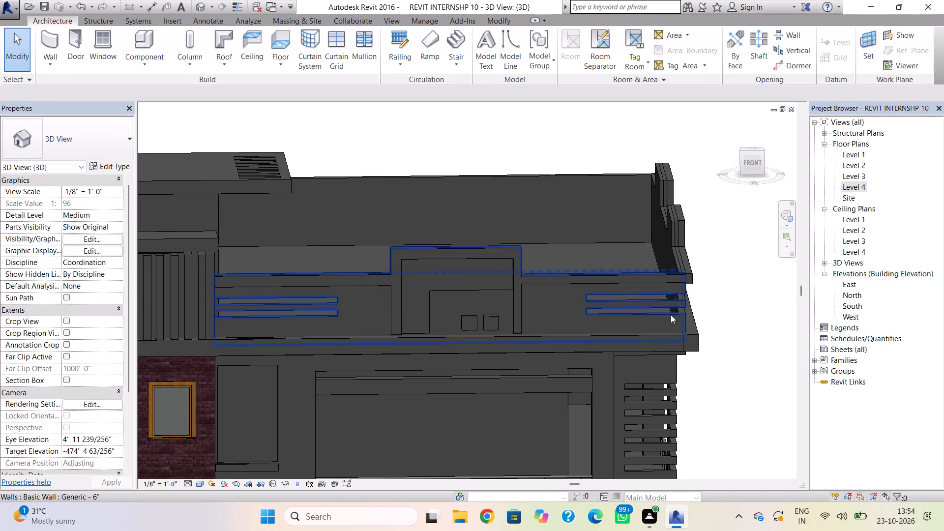
Extend the side cap band's end slightly forward, past the front cap band, at the parapet's far corner.
right_click_drag(679, 315, 615, 285, "shift")
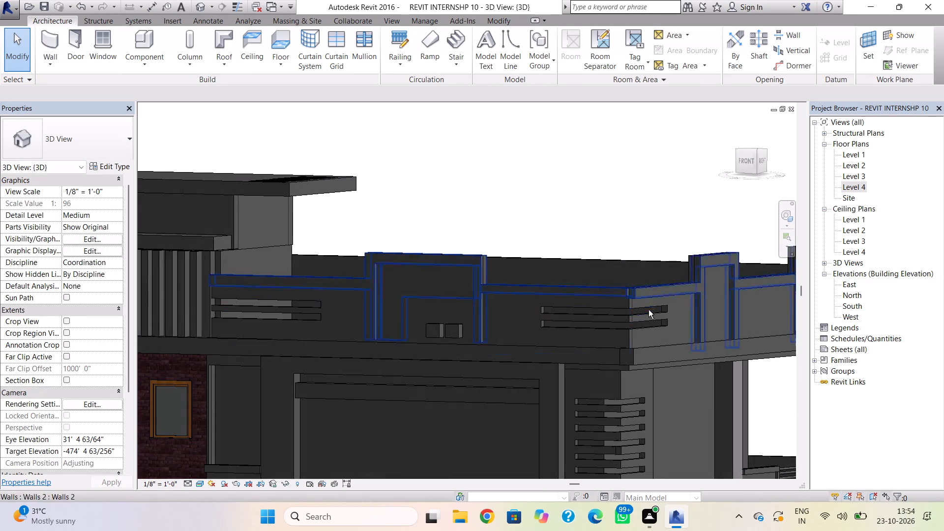
scroll(625, 318, "up", 4)
scroll(630, 278, "up", 3)
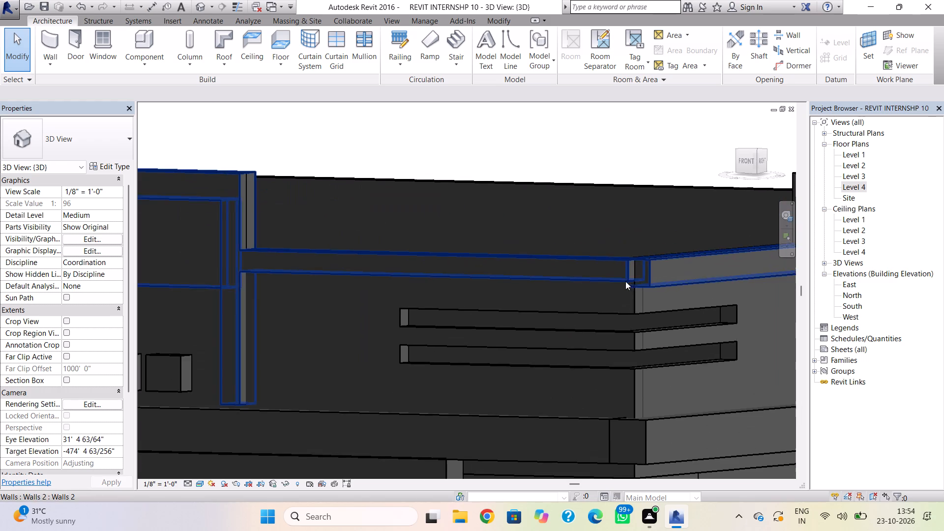
scroll(615, 316, "up", 1)
middle_click_drag(615, 317, 607, 351)
left_click(622, 302)
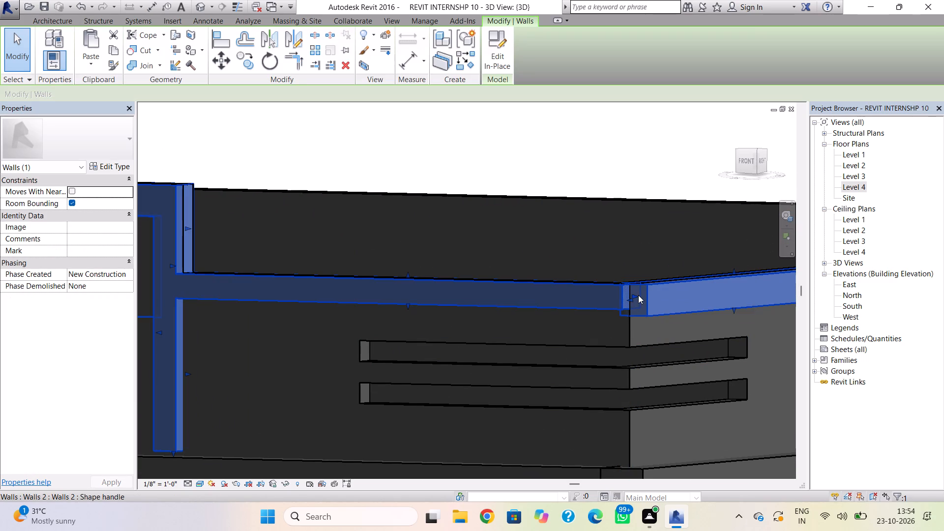
scroll(638, 295, "up", 3)
left_click_drag(632, 294, 623, 298)
key("Escape")
right_click_drag(657, 306, 647, 341, "shift")
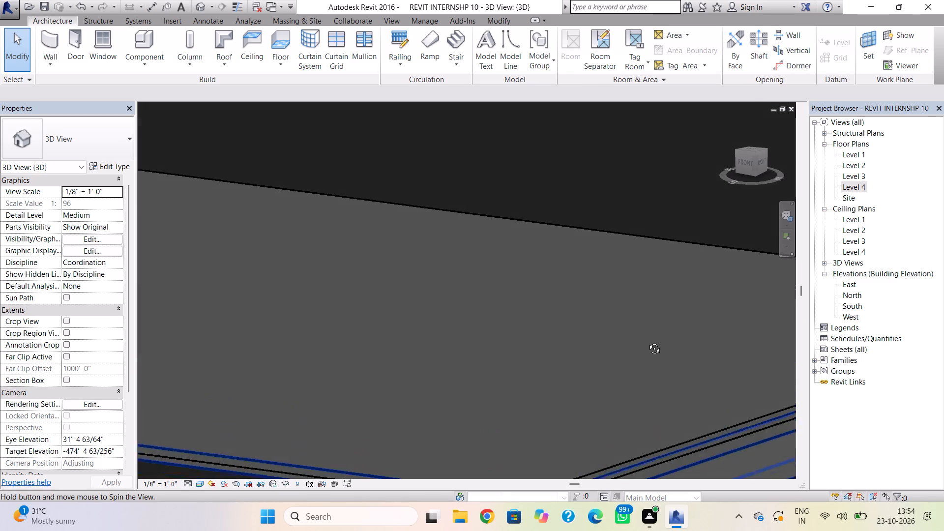
right_click_drag(647, 341, 644, 342, "shift")
scroll(632, 316, "down", 1)
middle_click_drag(631, 316, 639, 190)
right_click_drag(630, 249, 619, 263, "shift")
scroll(617, 263, "down", 4)
left_click(512, 401)
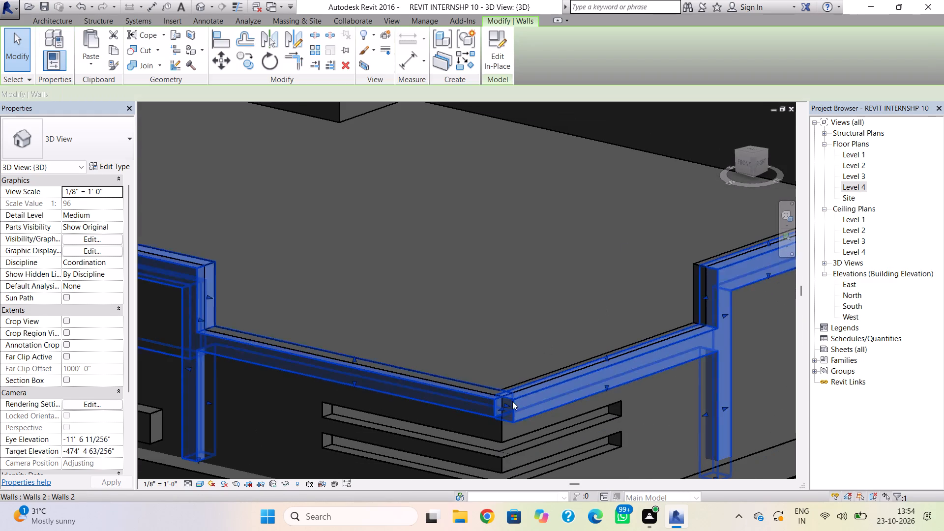
scroll(512, 401, "up", 4)
left_click_drag(497, 413, 494, 413)
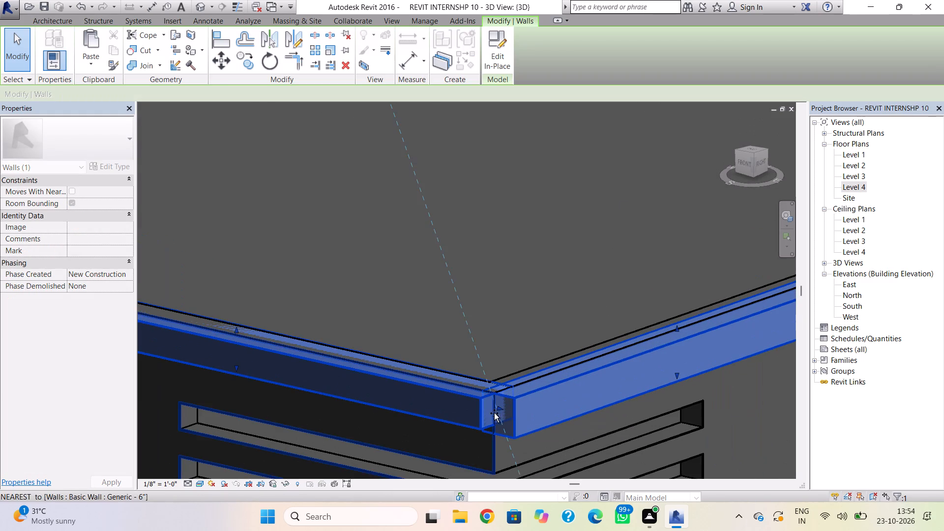
left_click_drag(494, 413, 491, 413)
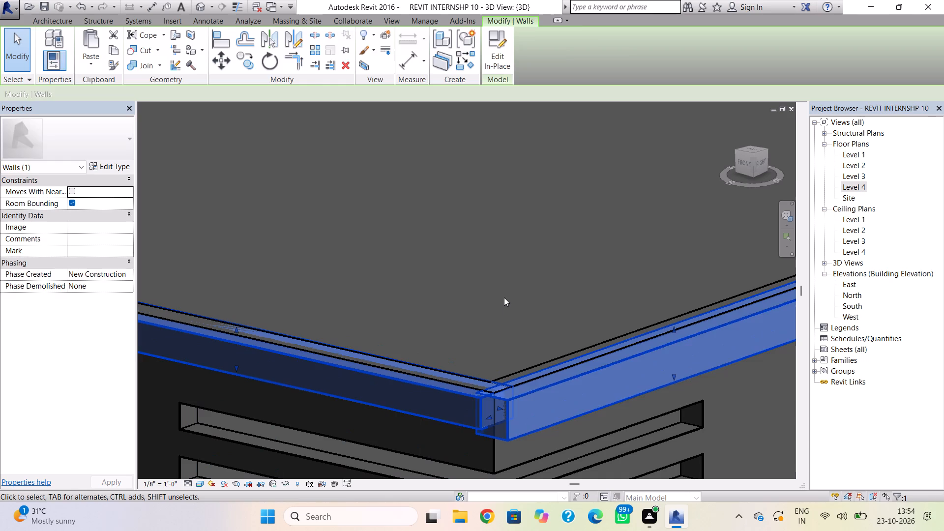
left_click(504, 297)
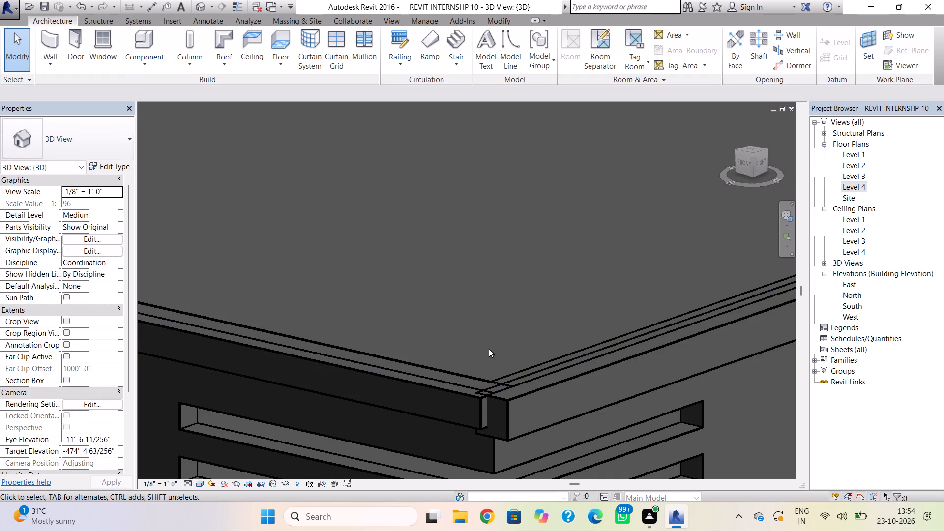
Pull the front cap band's end back to the inner edge of the side cap band at the far corner.
scroll(489, 349, "down", 3)
middle_click_drag(489, 349, 500, 316)
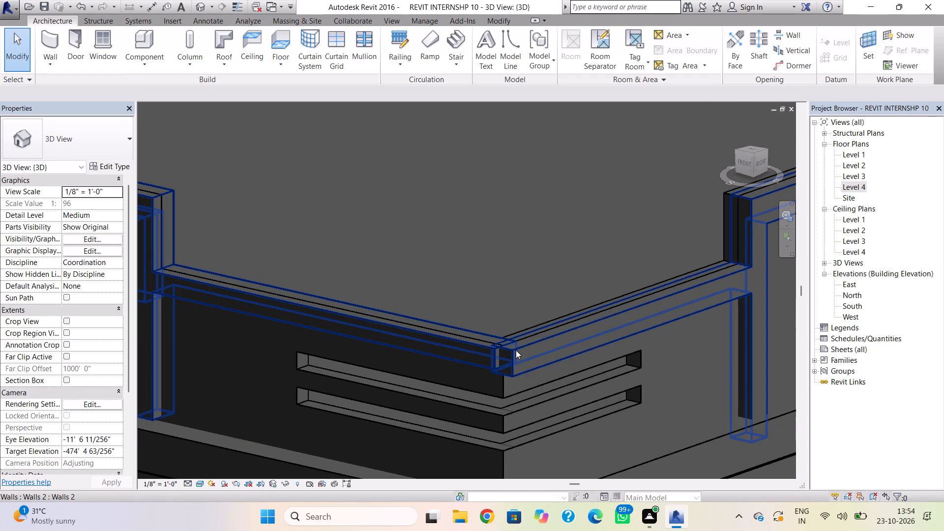
right_click_drag(514, 347, 542, 362, "shift")
scroll(559, 333, "down", 1)
middle_click_drag(559, 333, 500, 336)
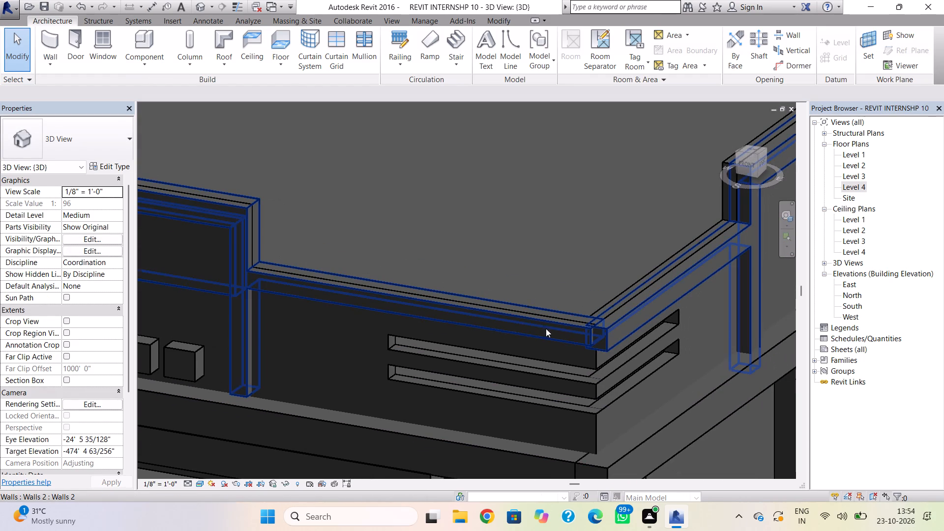
right_click_drag(470, 306, 506, 312, "shift")
middle_click_drag(555, 267, 442, 354)
scroll(554, 275, "down", 1)
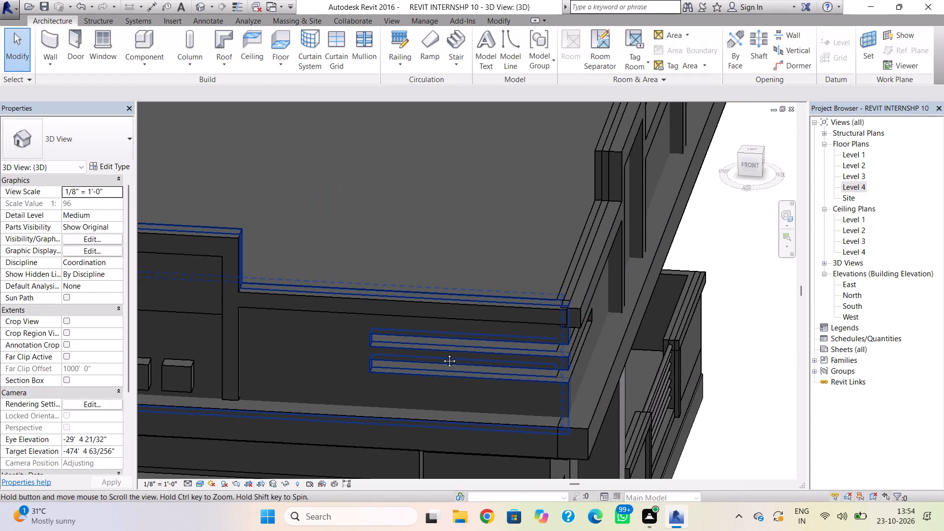
middle_click_drag(442, 354, 440, 351)
scroll(580, 303, "up", 4)
left_click(566, 305)
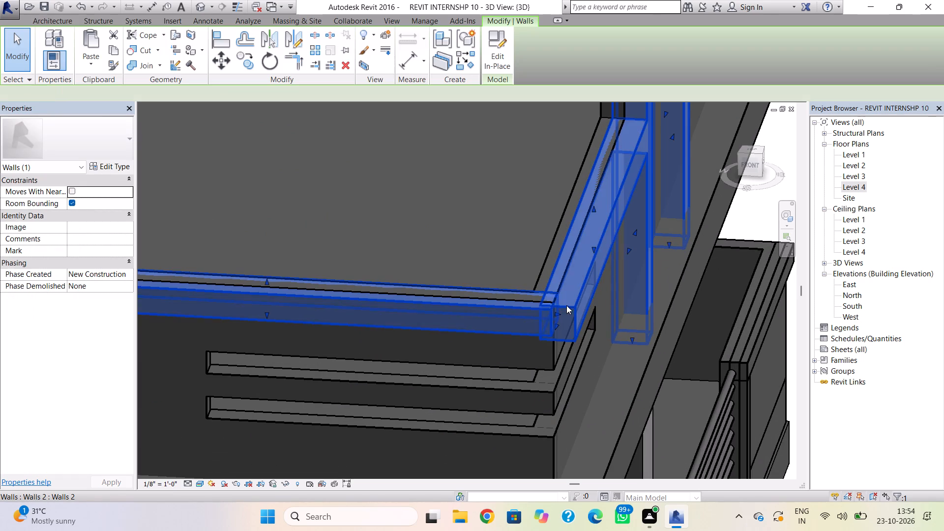
left_click_drag(556, 313, 542, 311)
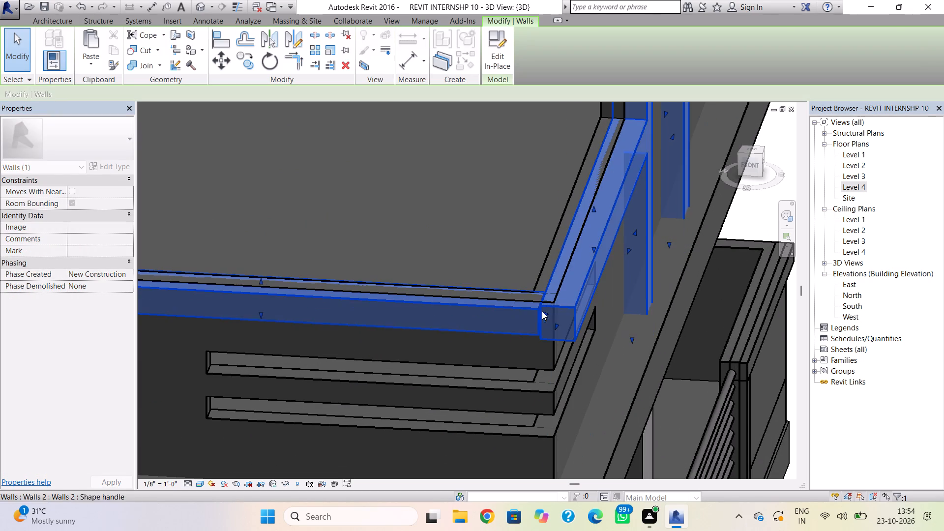
key("Escape")
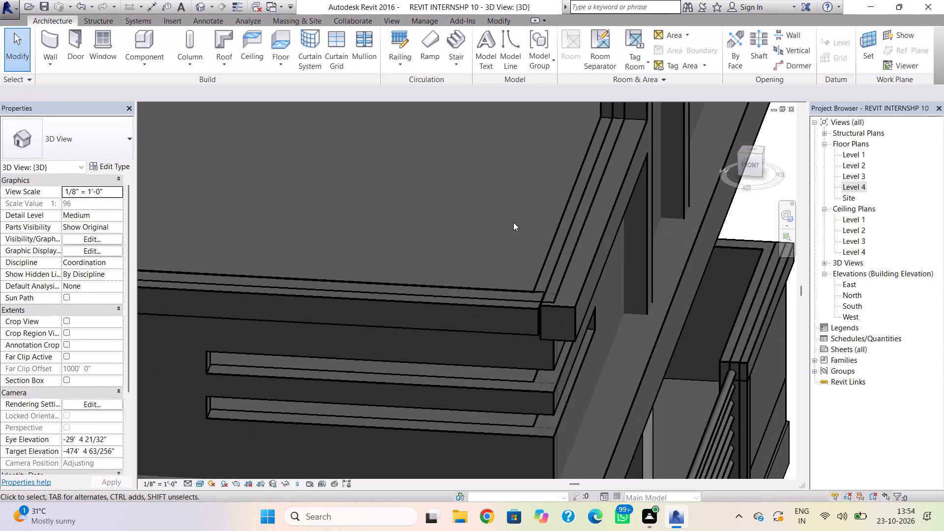
left_click(513, 222)
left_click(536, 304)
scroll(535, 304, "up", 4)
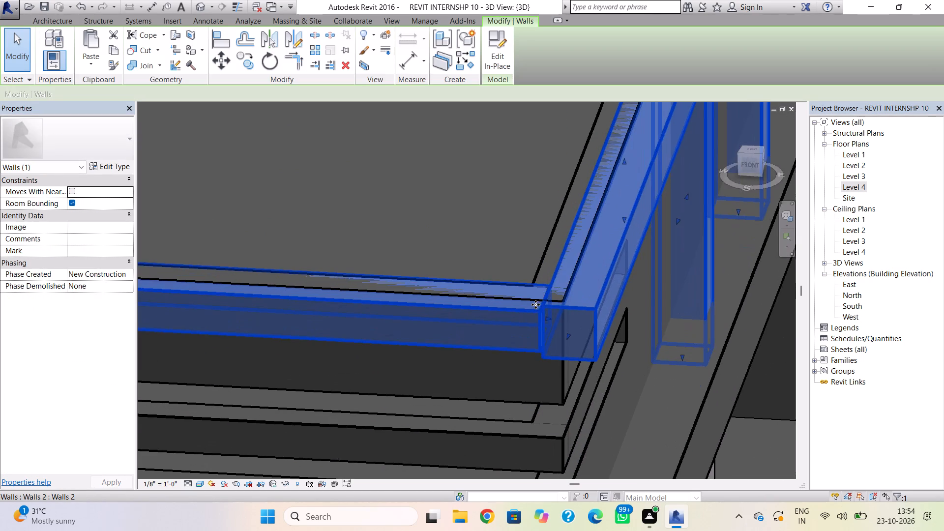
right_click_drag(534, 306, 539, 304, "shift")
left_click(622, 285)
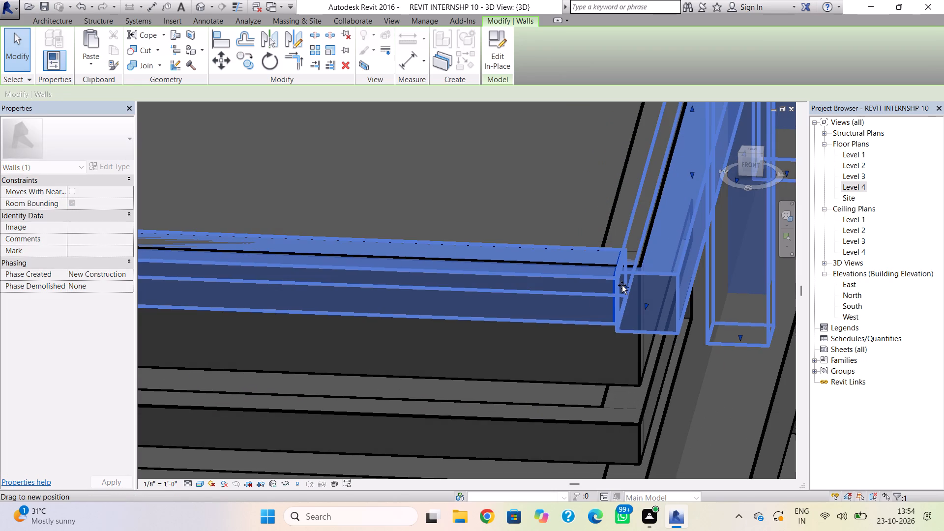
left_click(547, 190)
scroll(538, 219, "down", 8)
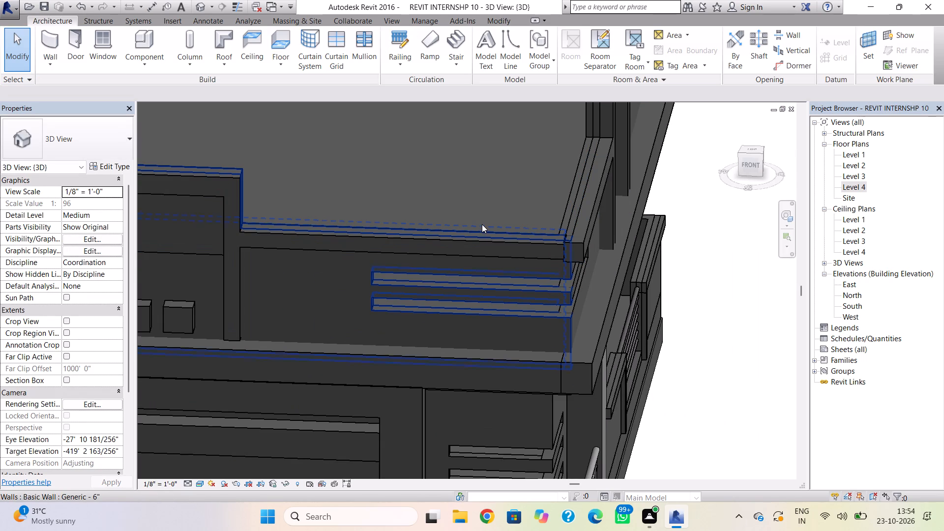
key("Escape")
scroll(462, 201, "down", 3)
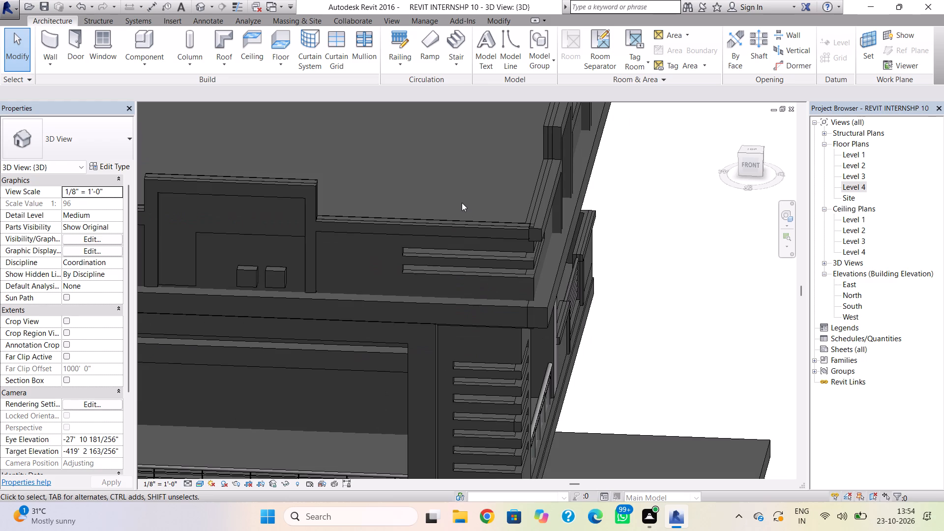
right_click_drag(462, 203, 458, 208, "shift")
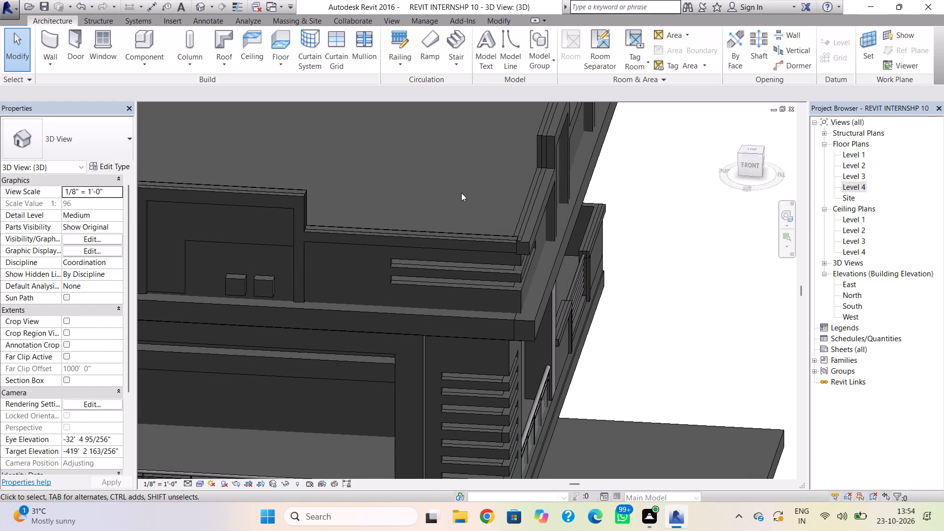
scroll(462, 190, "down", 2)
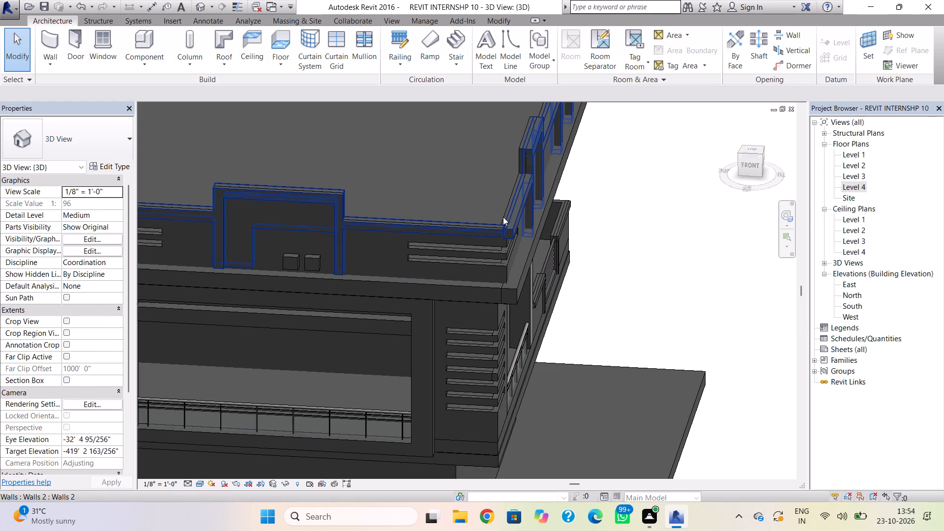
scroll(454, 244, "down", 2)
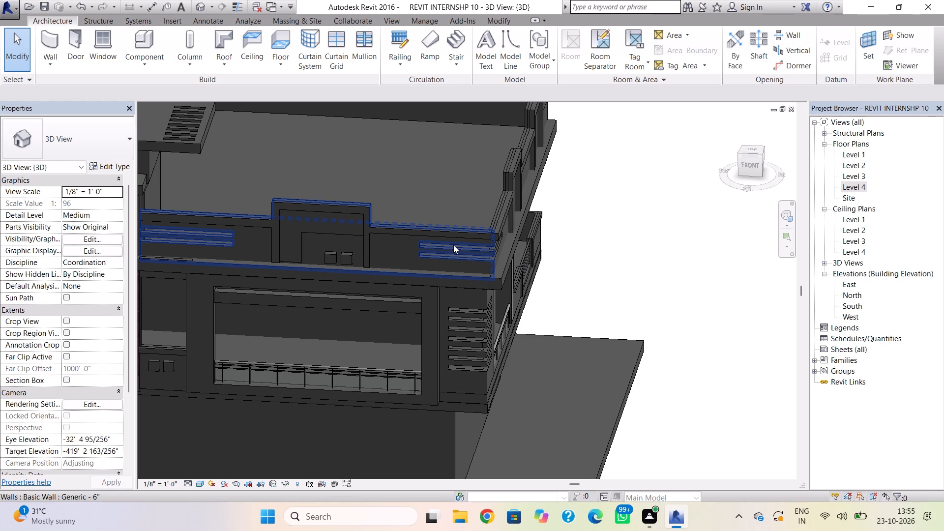
Review the whole front facade and the parapet's far corner from several angles.
scroll(465, 219, "down", 3)
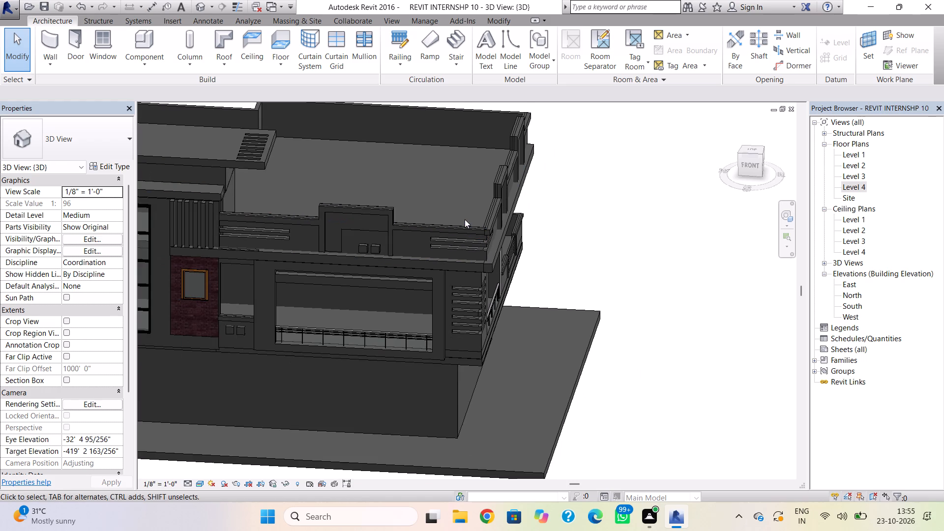
right_click_drag(566, 257, 591, 238)
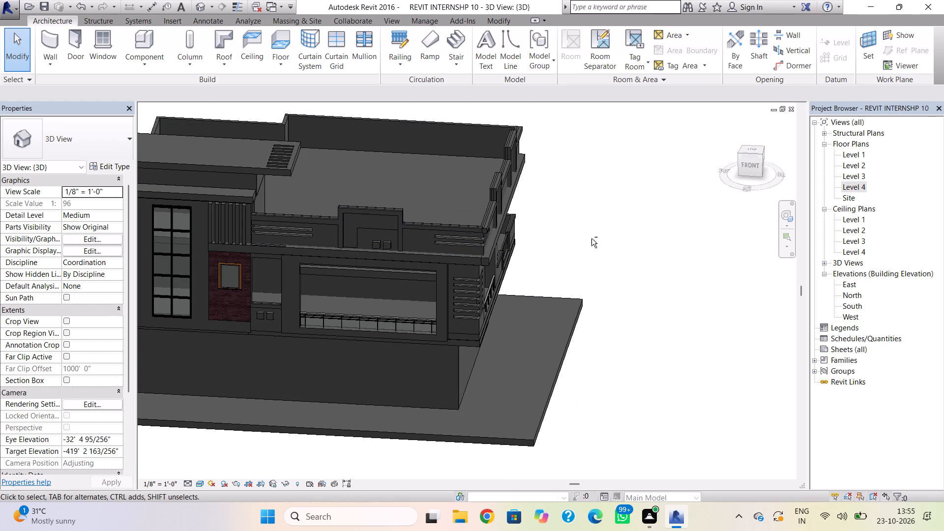
right_click_drag(591, 238, 593, 236)
right_click_drag(589, 260, 618, 216, "shift")
scroll(618, 216, "down", 3)
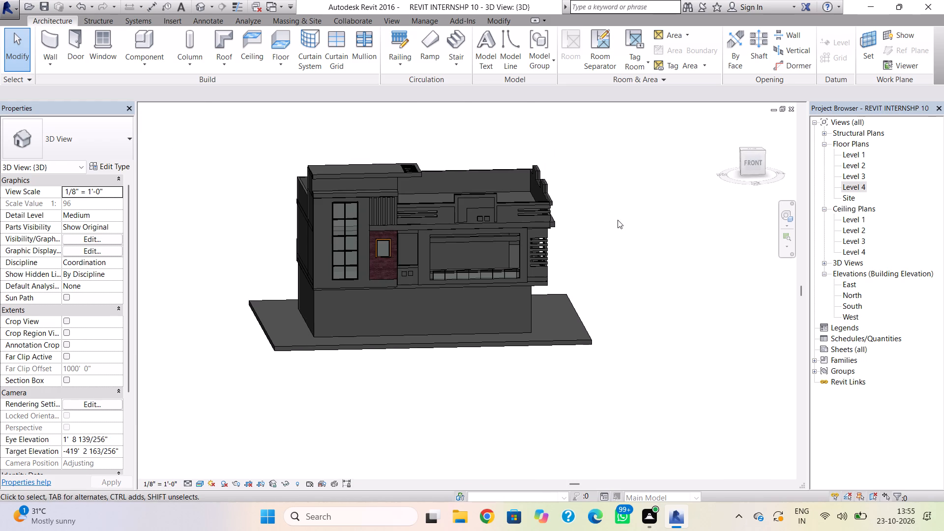
scroll(618, 220, "up", 2)
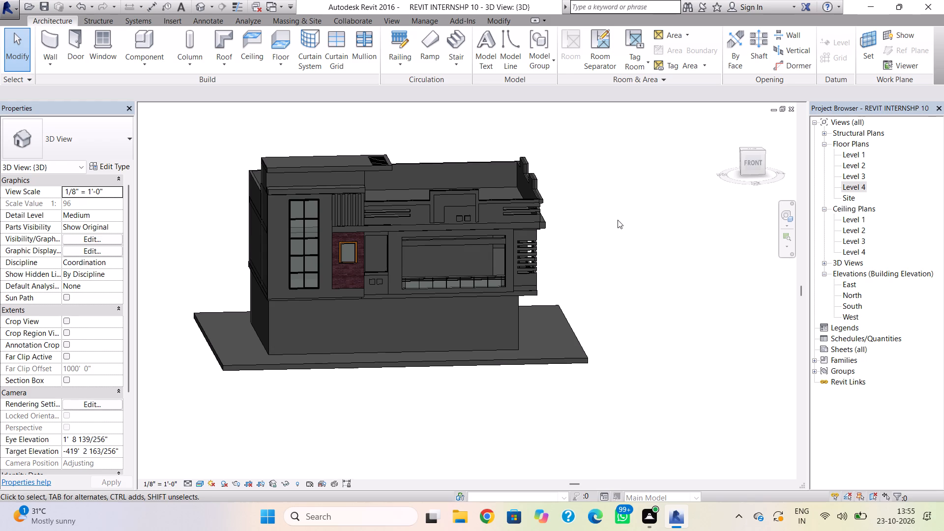
scroll(522, 311, "up", 3)
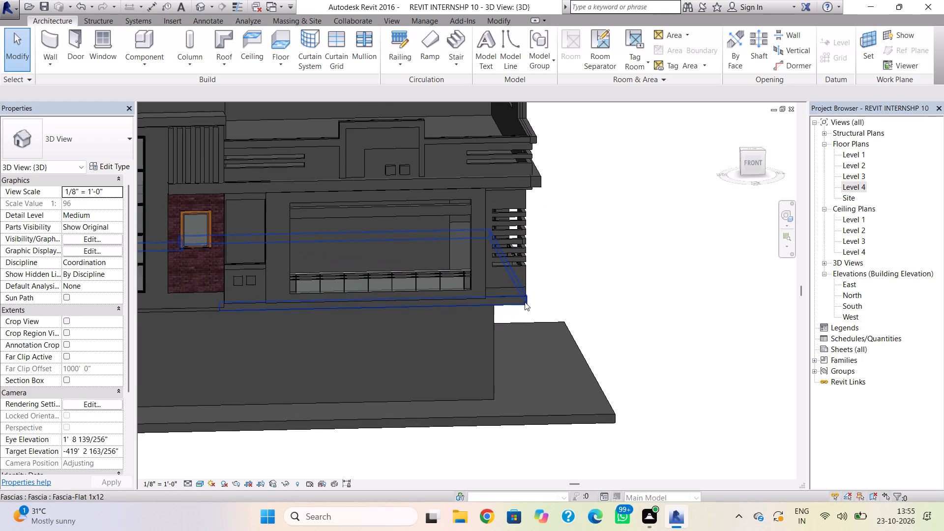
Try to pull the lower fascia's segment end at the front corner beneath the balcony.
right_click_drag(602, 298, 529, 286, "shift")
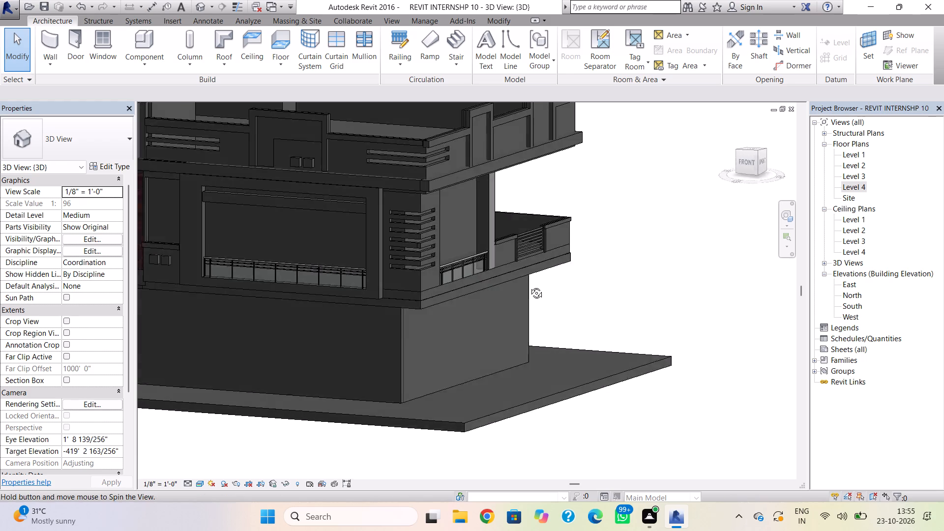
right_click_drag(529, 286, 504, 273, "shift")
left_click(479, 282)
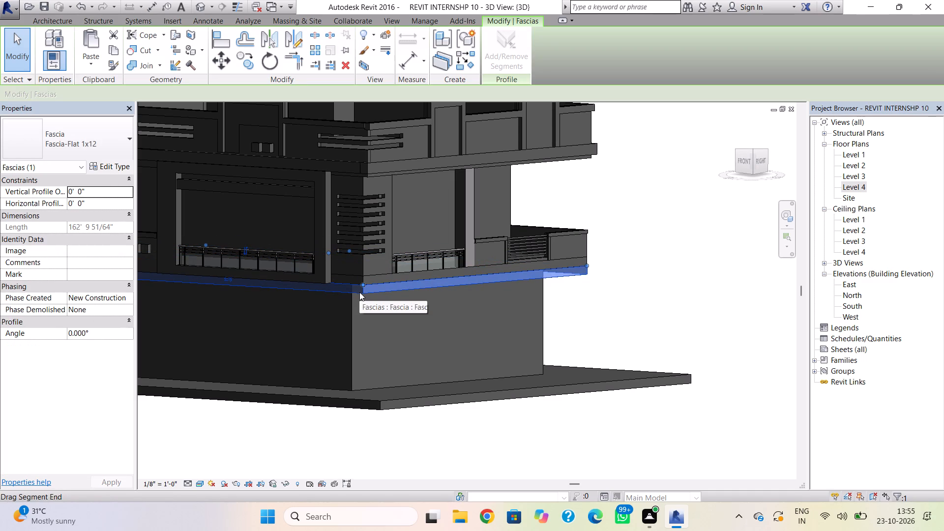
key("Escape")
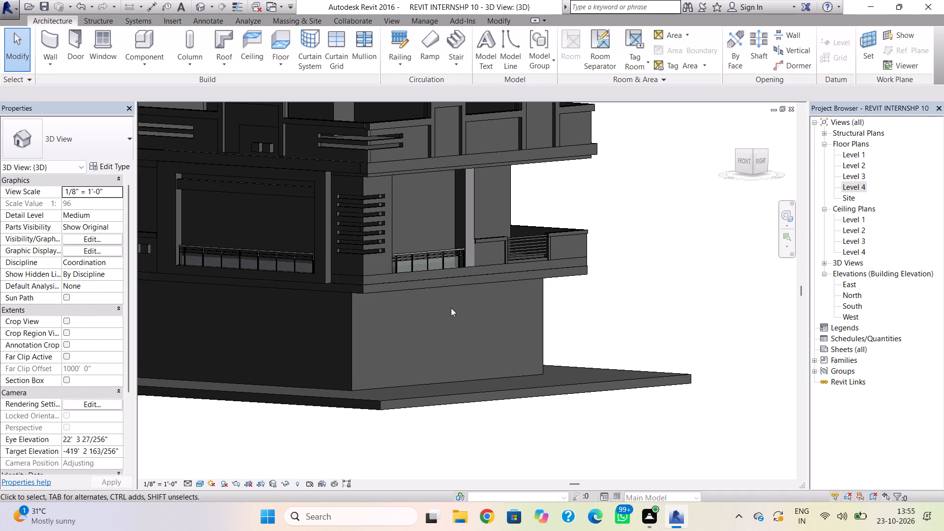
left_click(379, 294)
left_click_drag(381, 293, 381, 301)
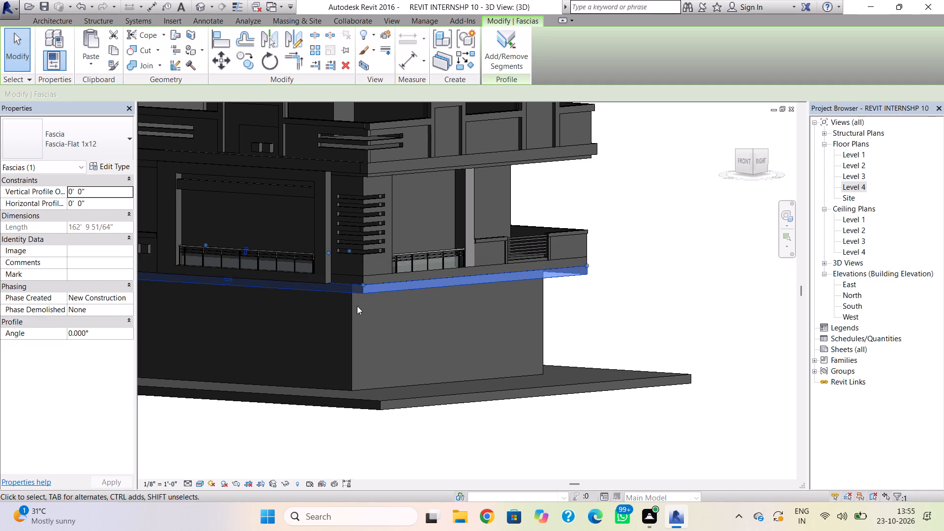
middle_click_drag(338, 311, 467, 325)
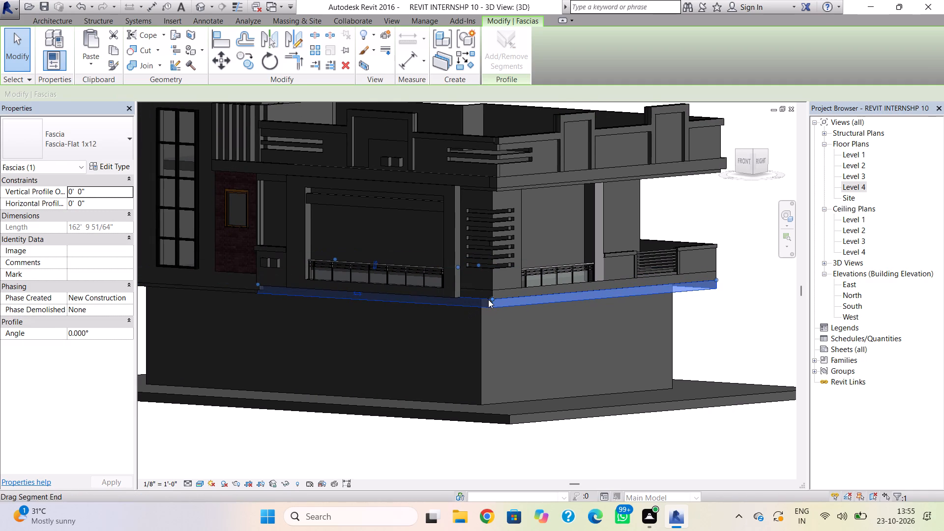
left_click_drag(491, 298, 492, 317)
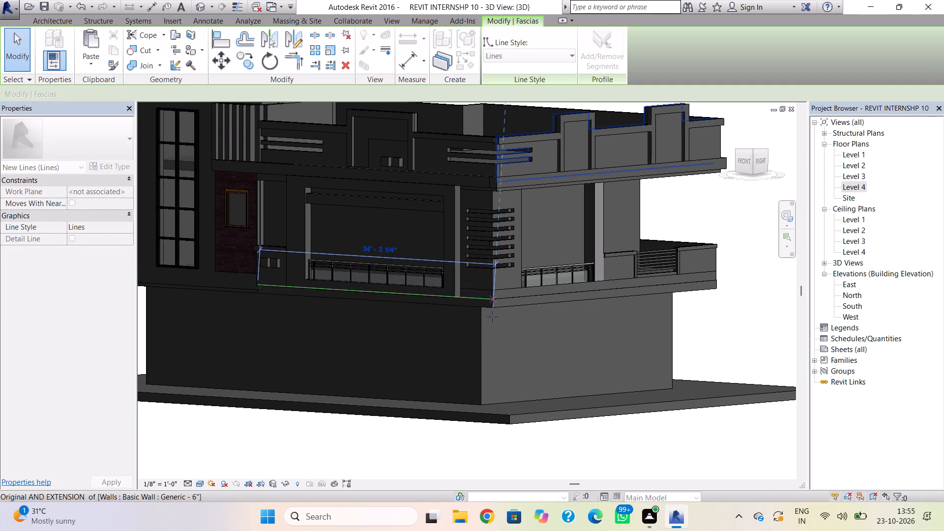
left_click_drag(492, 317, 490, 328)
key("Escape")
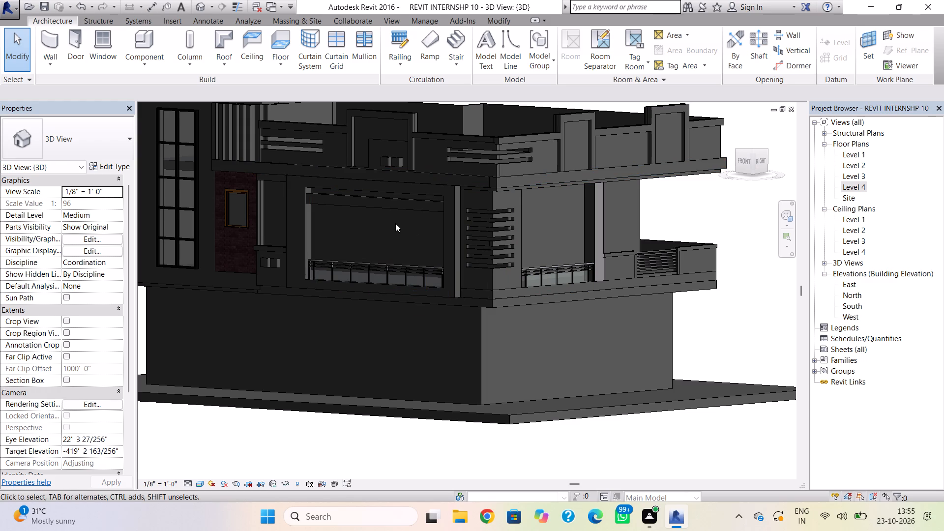
Add a horizontal Cornice wall sweep across the tower's front wall, just below the top of the tall window.
scroll(241, 265, "down", 1)
middle_click_drag(259, 275, 321, 322)
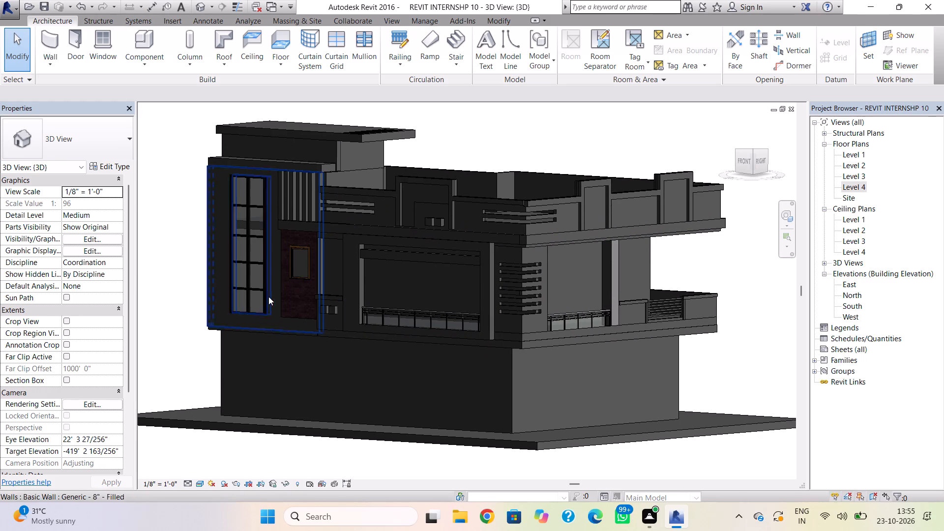
right_click_drag(243, 292, 415, 291, "shift")
scroll(403, 231, "up", 3)
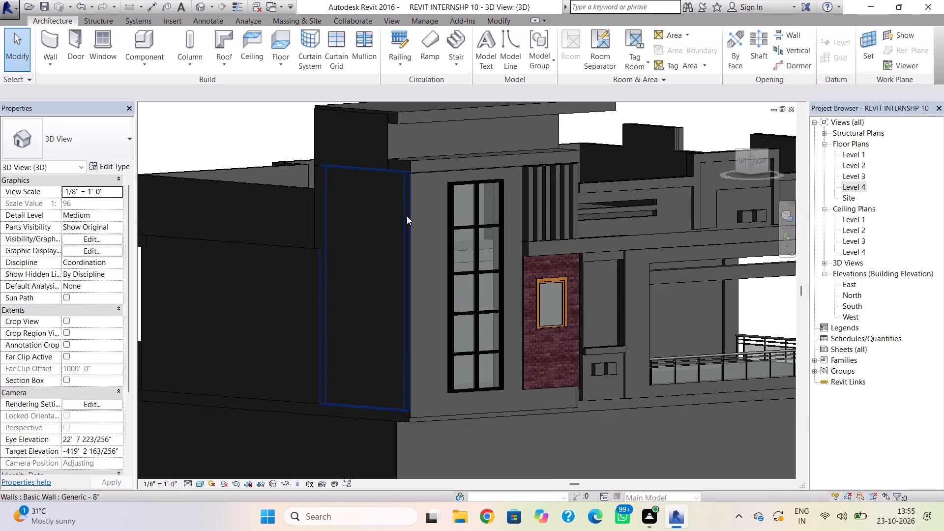
scroll(414, 206, "up", 3)
right_click_drag(440, 245, 408, 234, "shift")
scroll(408, 234, "down", 2)
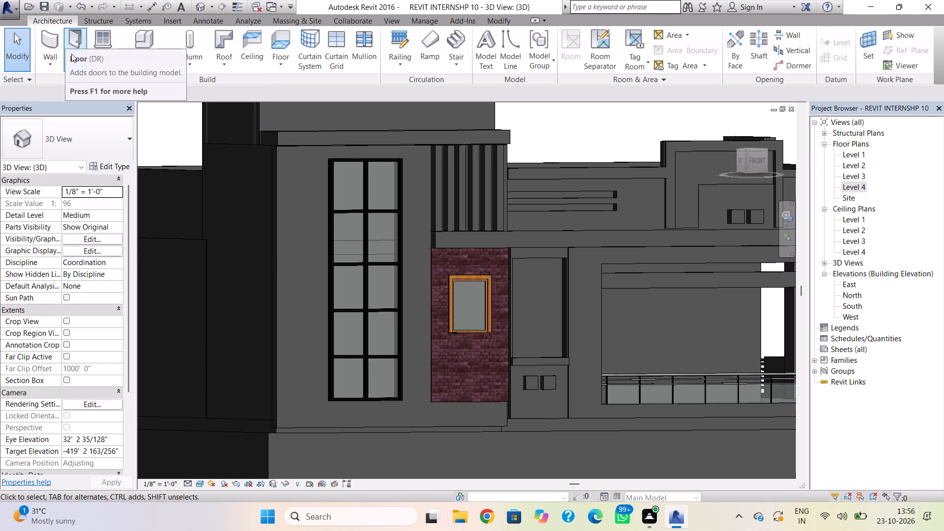
left_click(53, 67)
left_click(79, 157)
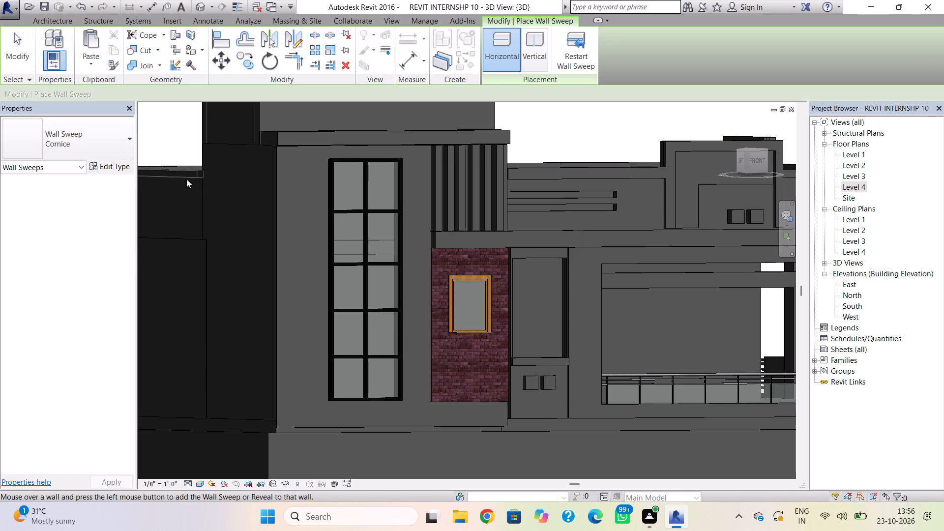
right_click_drag(280, 176, 261, 200, "shift")
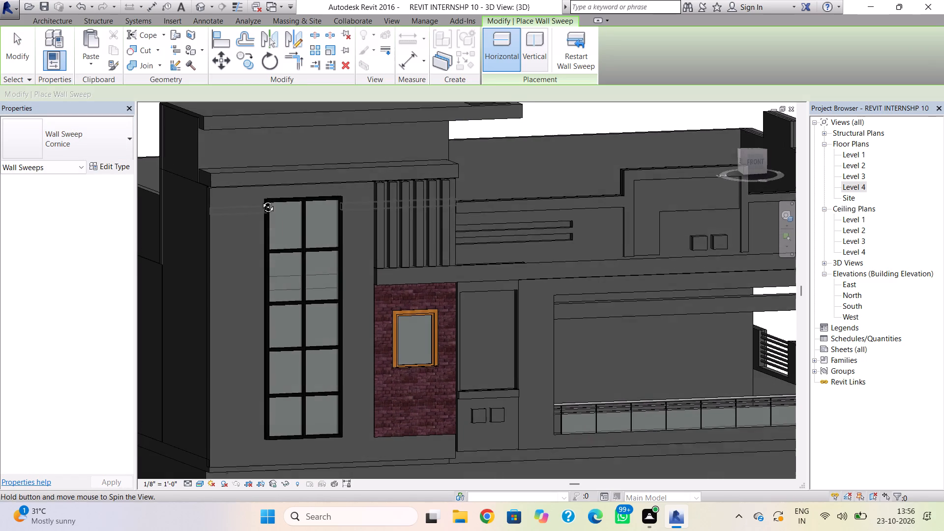
right_click_drag(261, 200, 261, 200, "shift")
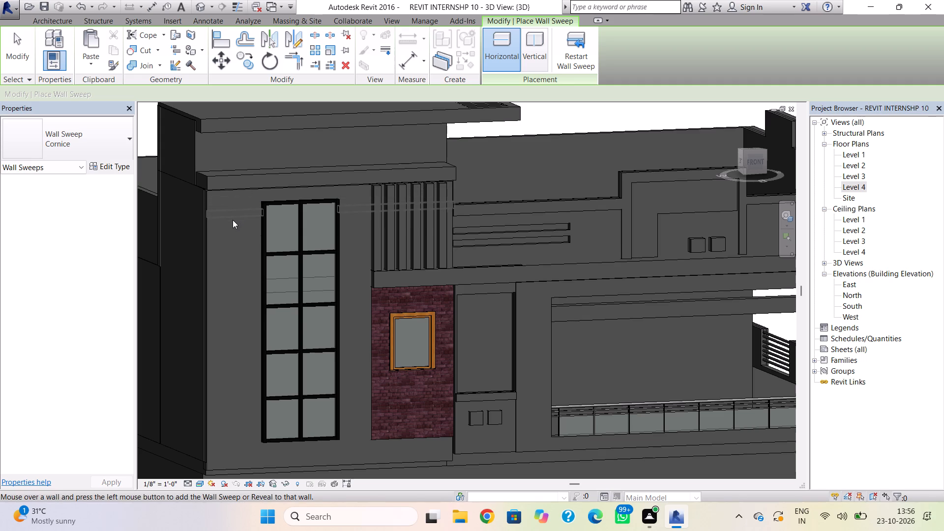
left_click(233, 220)
left_click(229, 234)
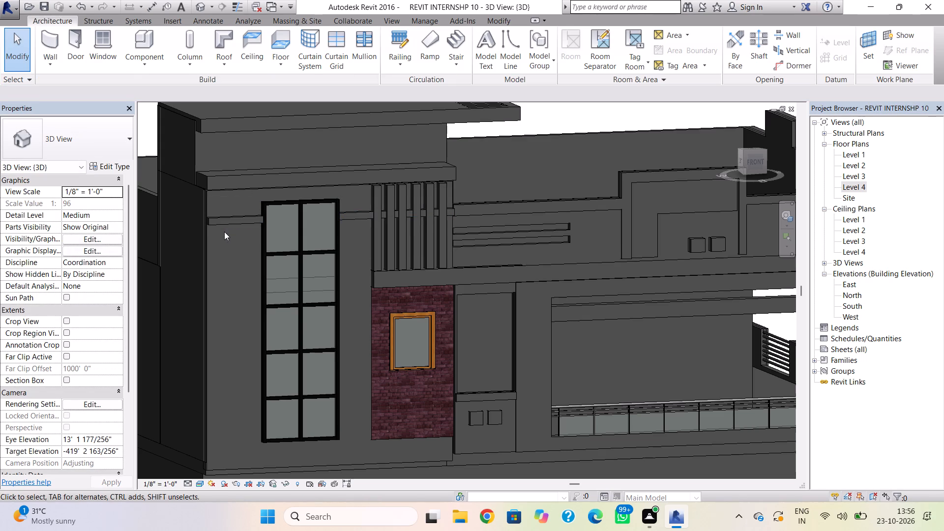
Add three more horizontal Cornice sweeps below the first on the tower's front wall, roughly evenly spaced down to the window's second pane row.
left_click(57, 66)
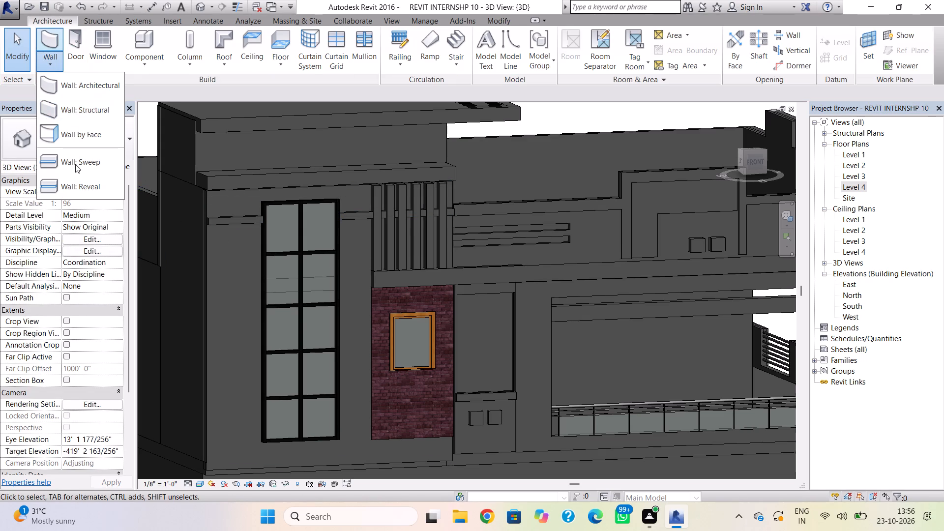
left_click(75, 166)
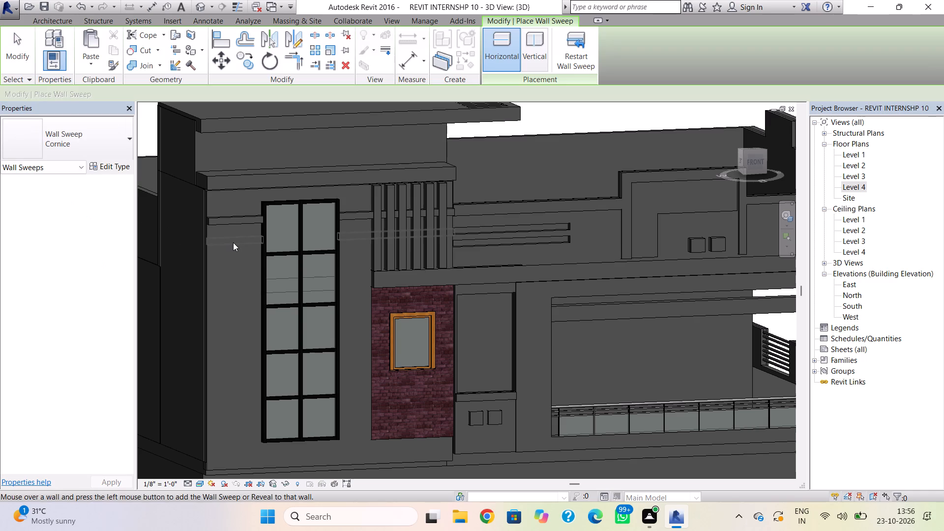
left_click(233, 242)
left_click(230, 266)
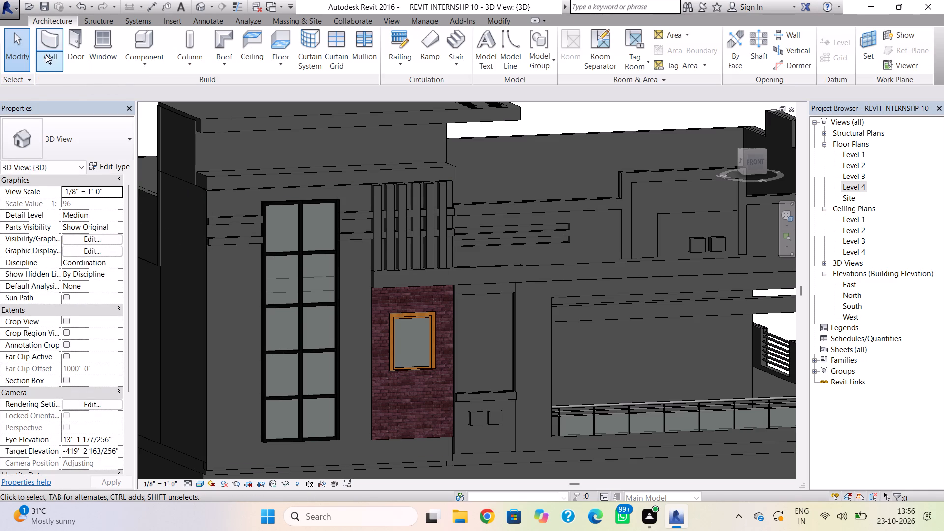
left_click(46, 55)
left_click(62, 161)
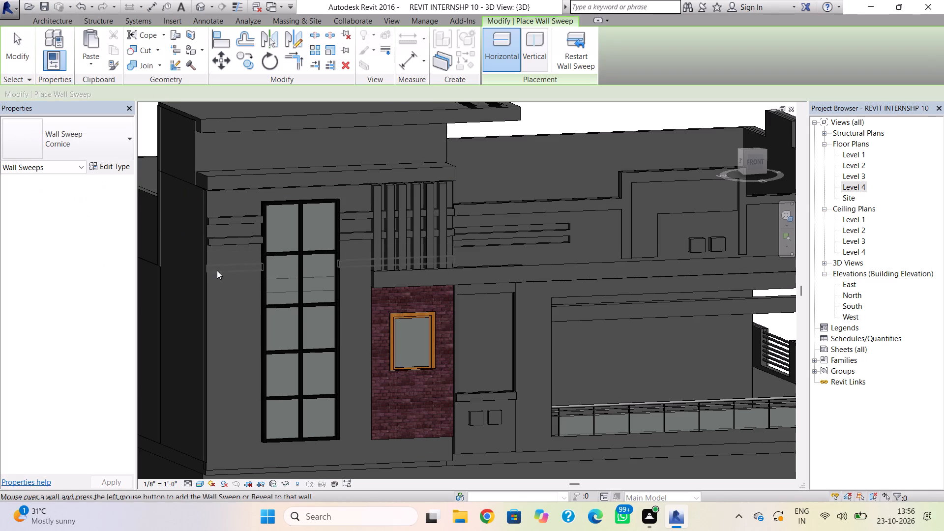
left_click(219, 264)
left_click(216, 290)
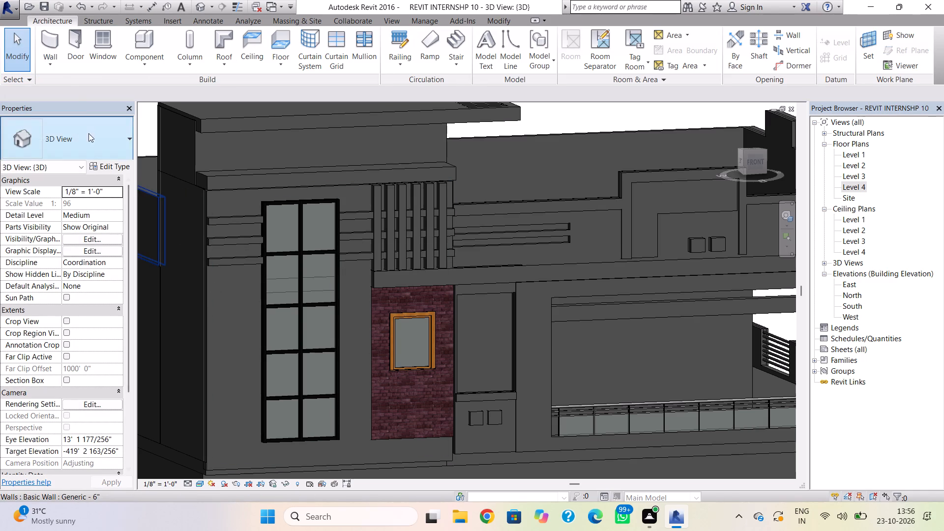
left_click(51, 62)
left_click(85, 166)
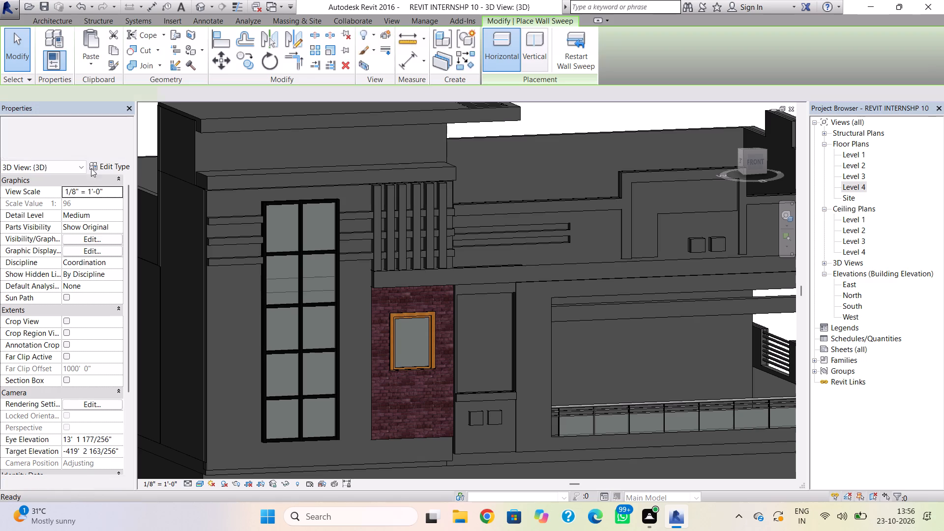
left_click(223, 288)
left_click(223, 297)
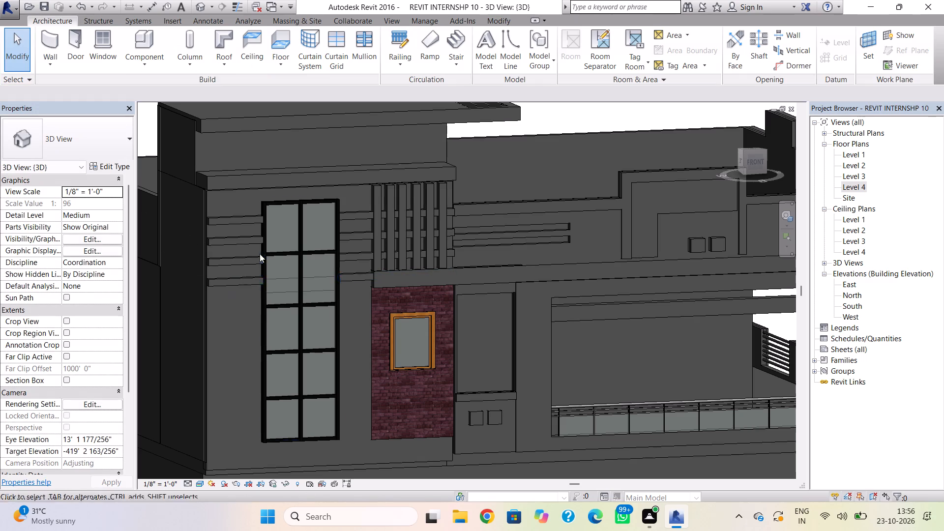
Continue the stack with three more horizontal Cornice sweeps on the tower's front wall, down to the window's third pane row.
left_click(55, 62)
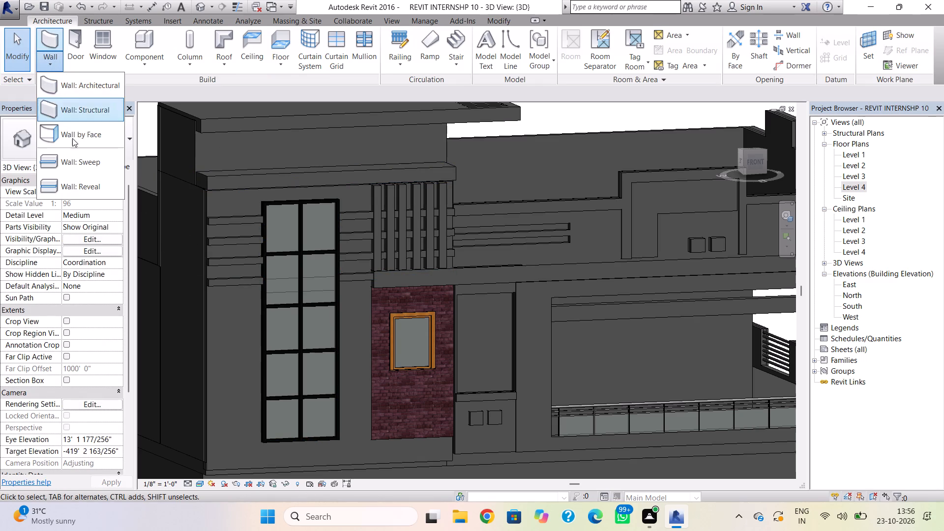
left_click(77, 162)
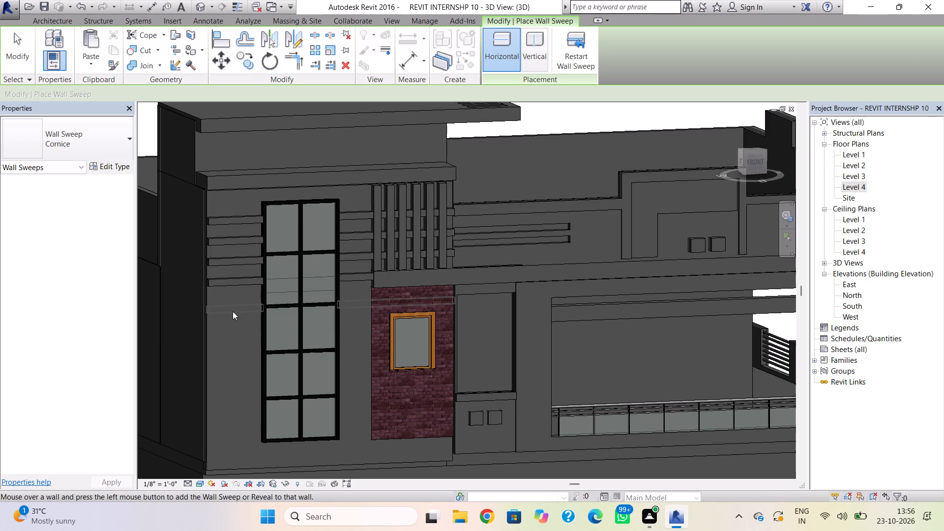
left_click(234, 308)
left_click(230, 333)
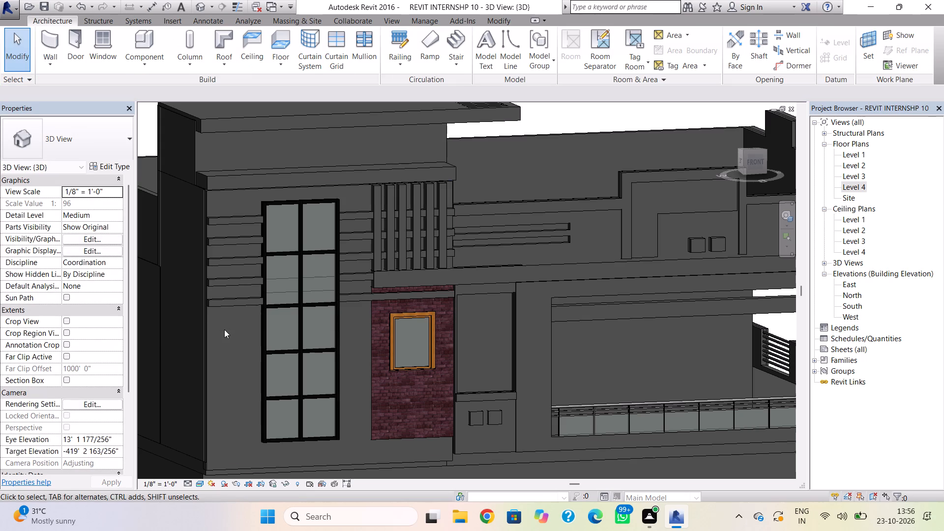
left_click(53, 65)
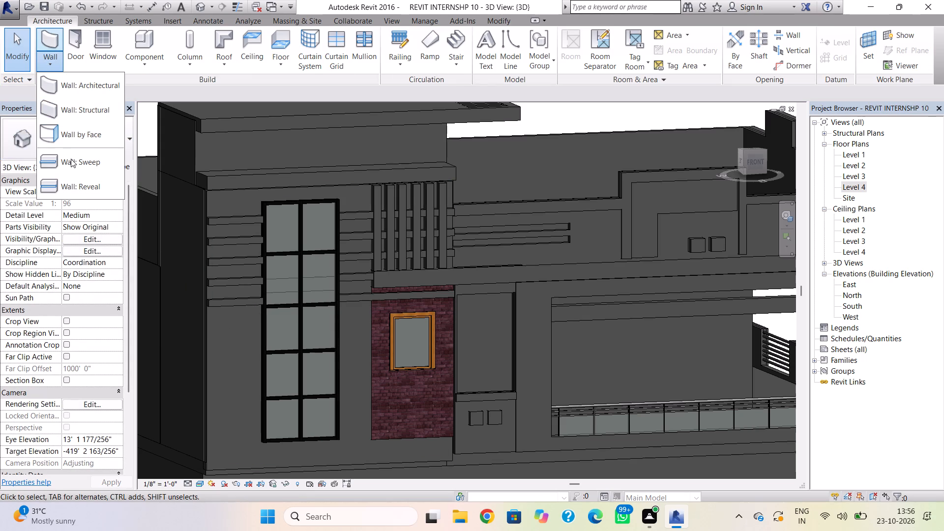
left_click(83, 166)
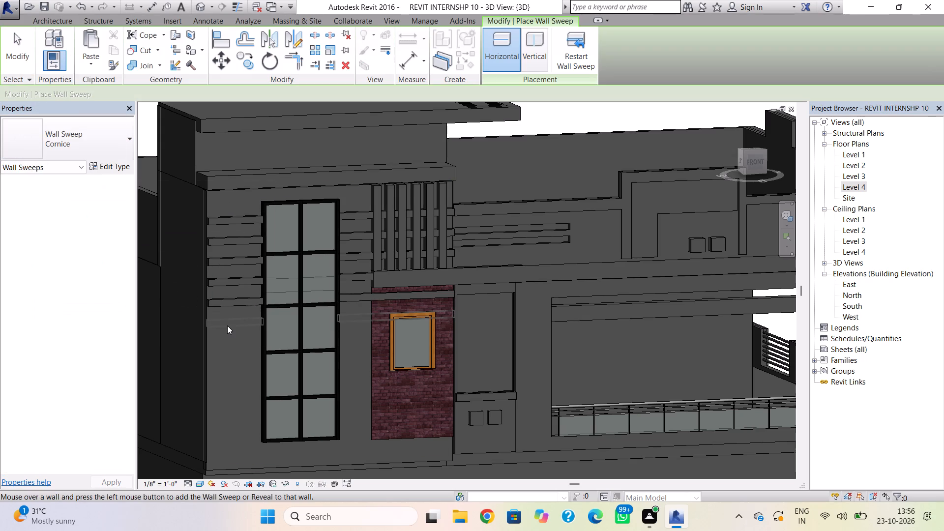
left_click(230, 327)
left_click(222, 353)
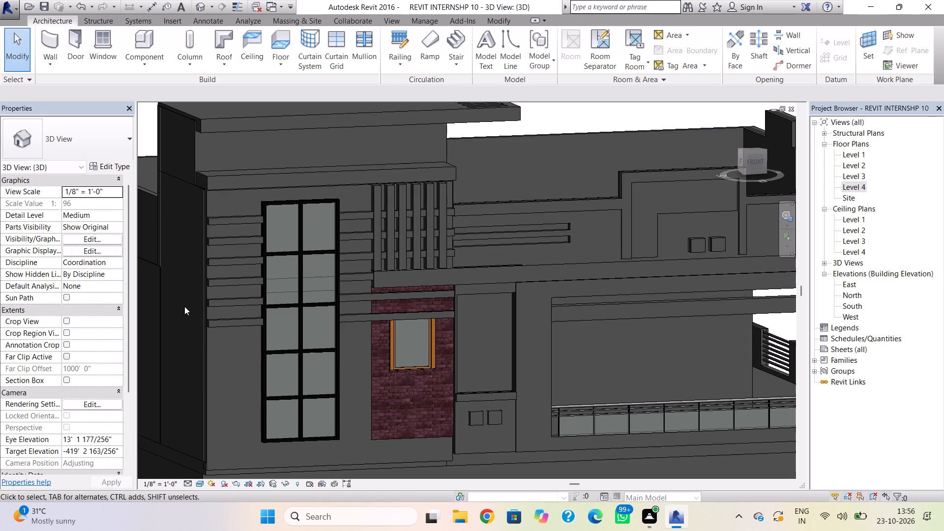
left_click(61, 63)
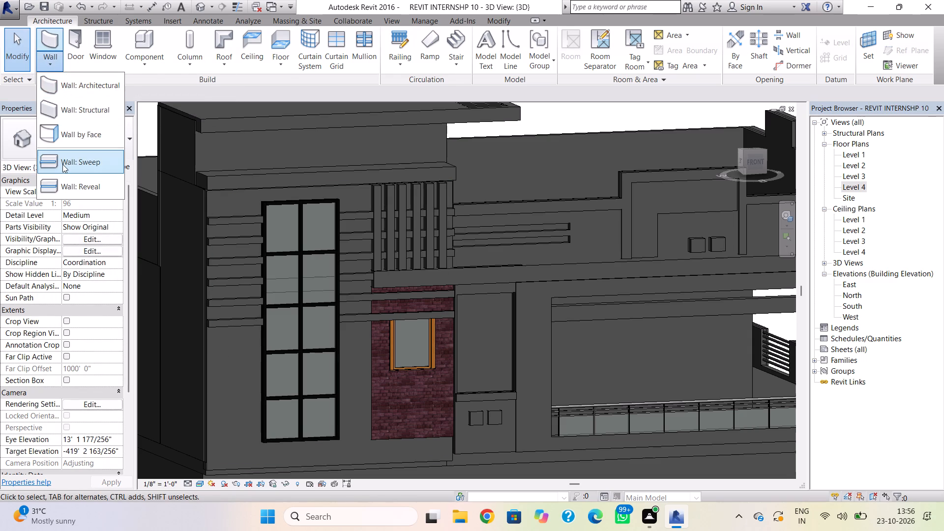
left_click(62, 164)
left_click(229, 347)
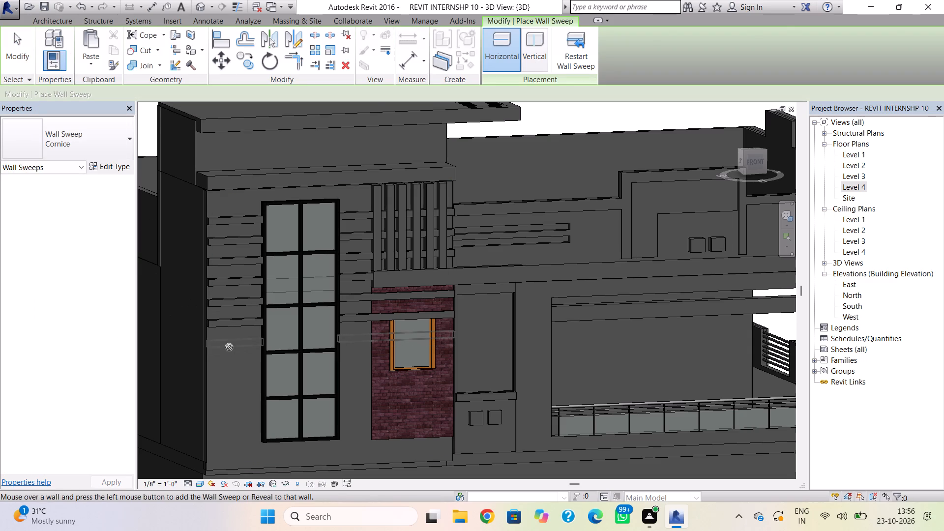
left_click(225, 370)
middle_click_drag(223, 368, 241, 289)
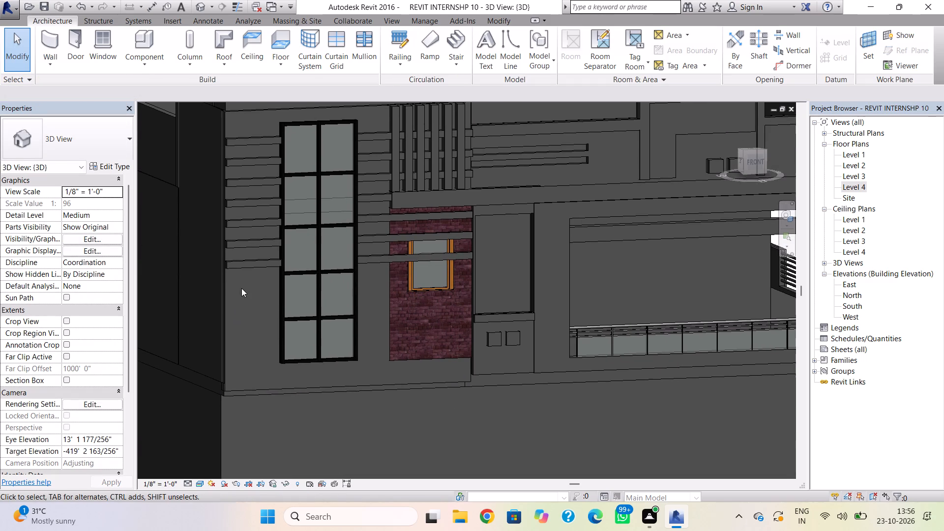
Add two more horizontal Cornice sweeps below the stack on the tower's front wall, down to the tall window's fourth pane row.
left_click(60, 56)
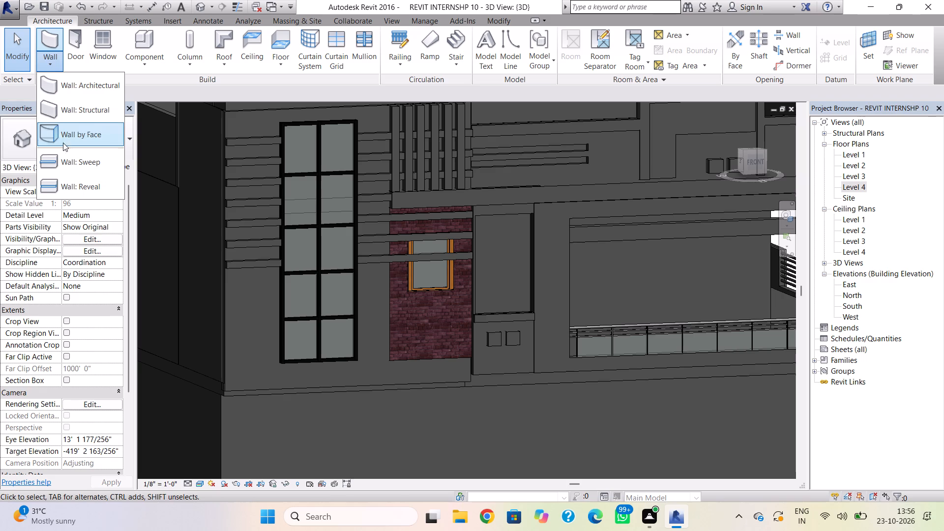
left_click(65, 159)
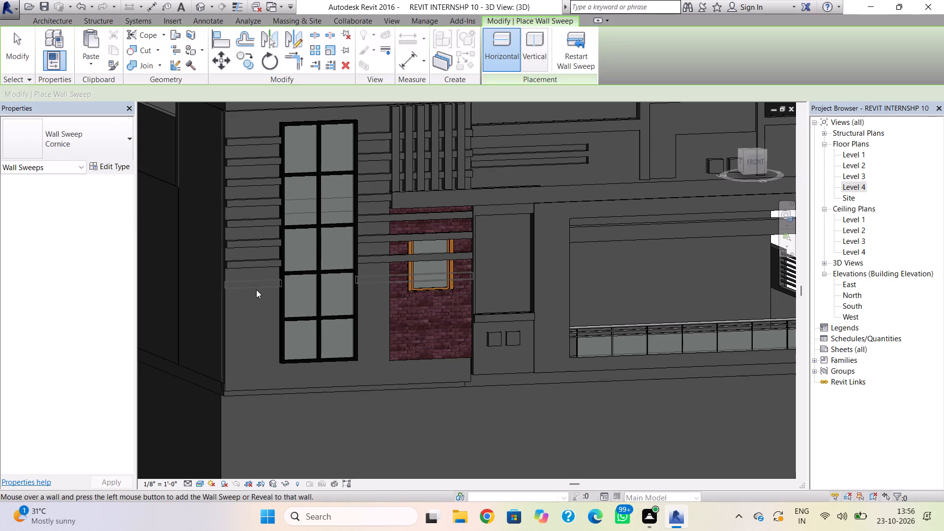
left_click(256, 290)
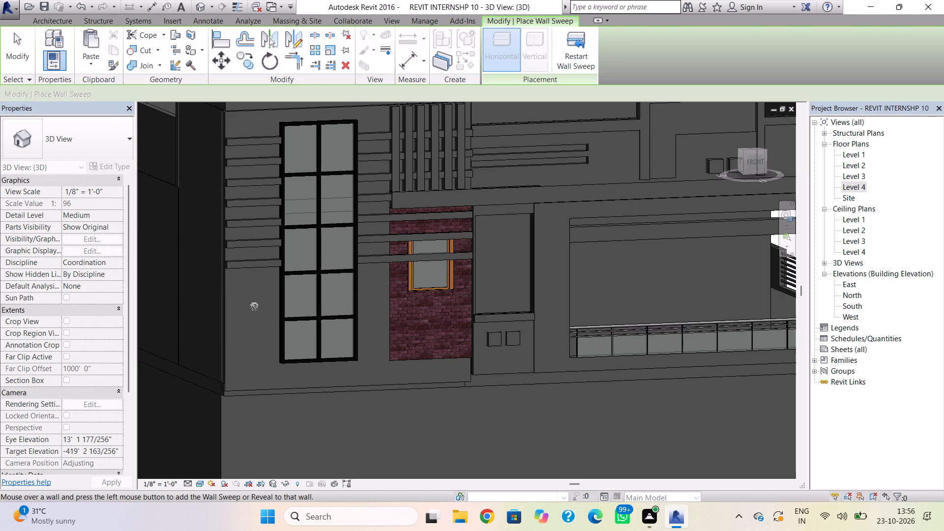
left_click(254, 306)
left_click(59, 63)
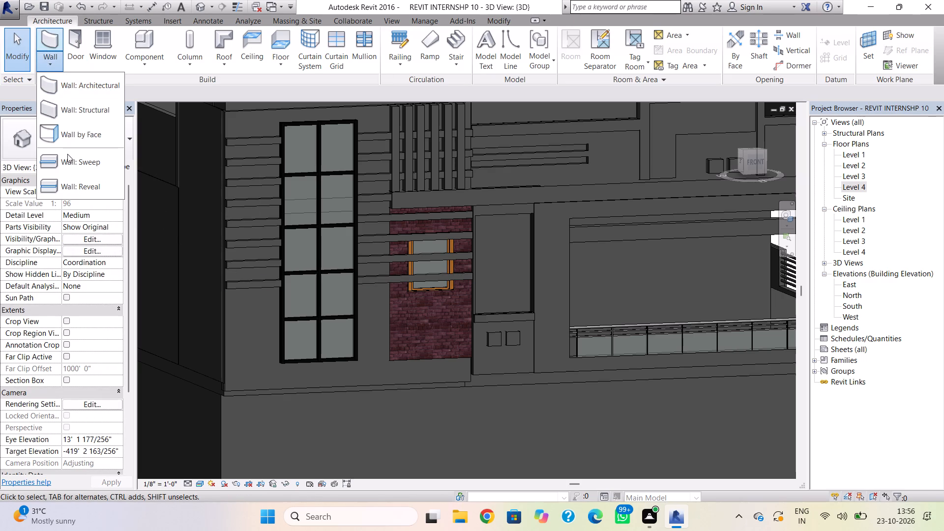
left_click(68, 156)
left_click(239, 307)
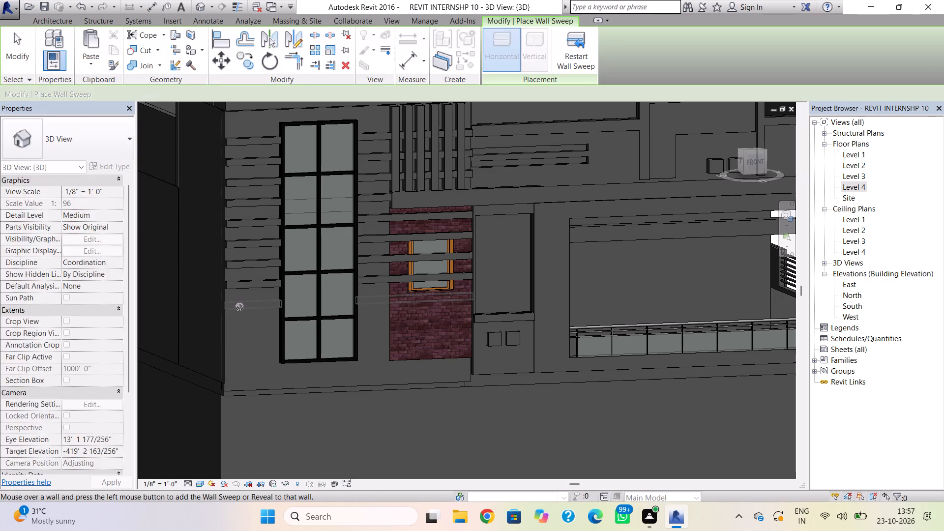
left_click(240, 319)
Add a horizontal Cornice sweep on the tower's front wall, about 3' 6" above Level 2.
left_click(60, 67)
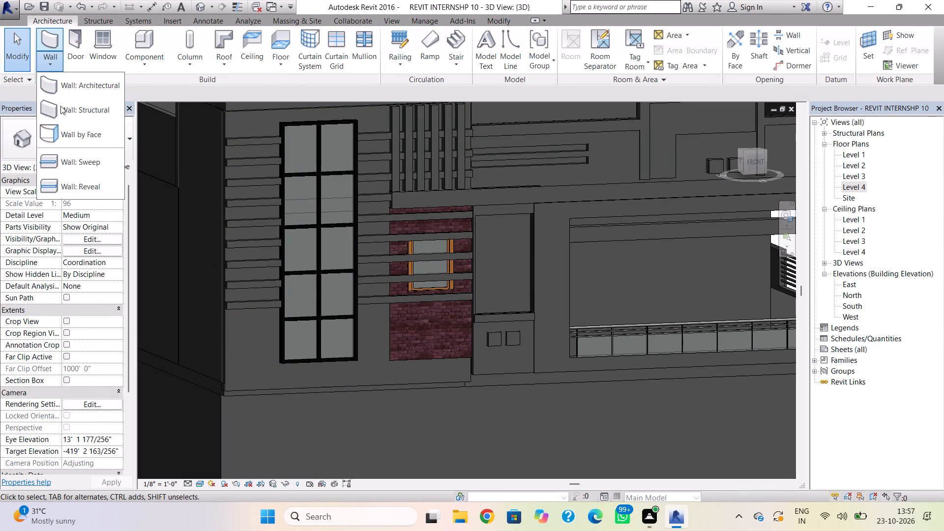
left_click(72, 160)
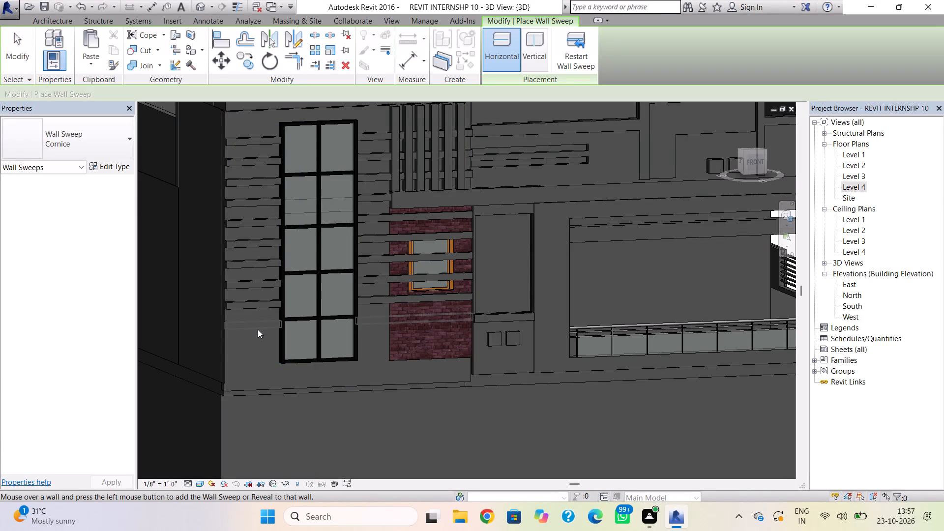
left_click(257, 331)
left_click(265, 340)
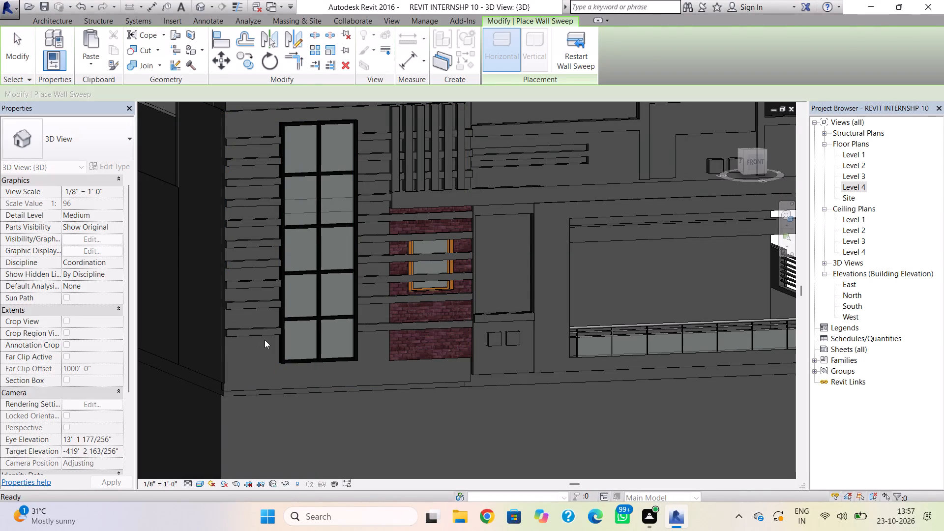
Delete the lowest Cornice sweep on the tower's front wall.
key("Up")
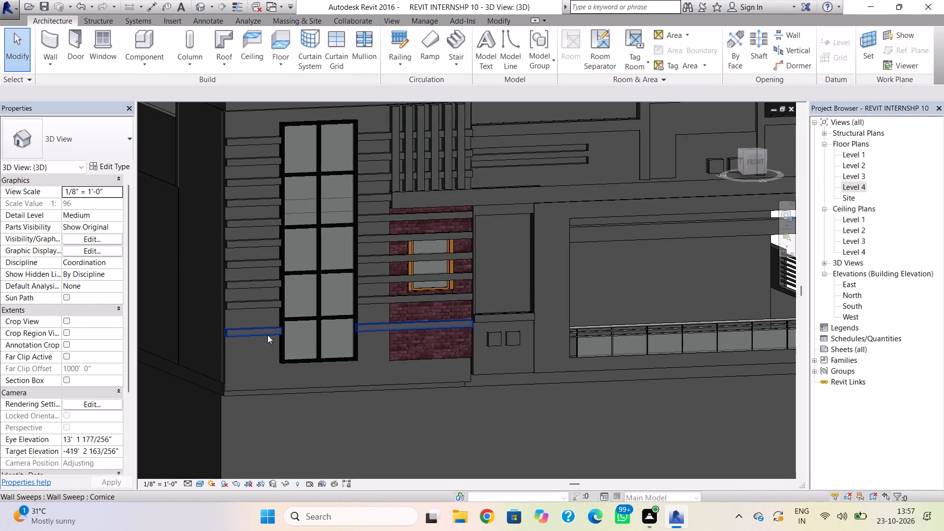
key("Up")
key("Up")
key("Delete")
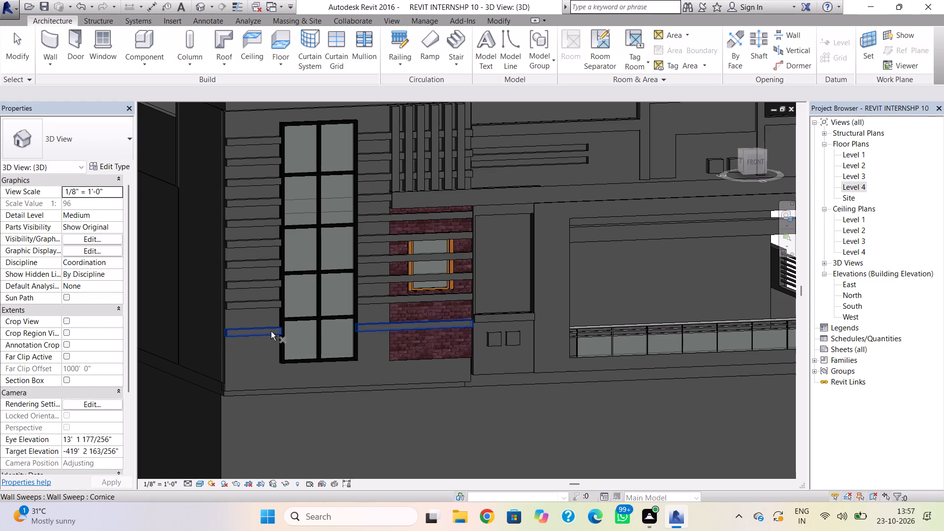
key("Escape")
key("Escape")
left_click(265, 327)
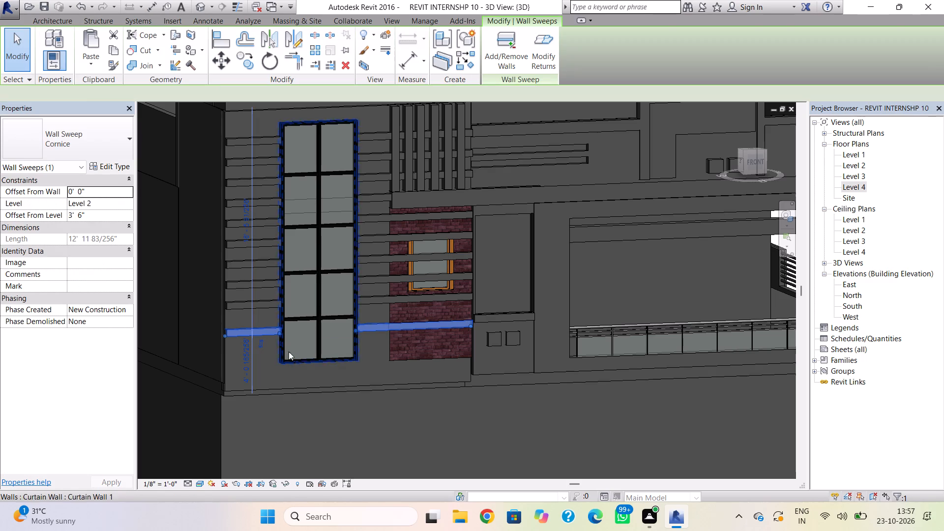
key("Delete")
Add three evenly spaced horizontal Cornice sweeps down to the tall window's bottom edge, the lowest two about 2' 6" and 1' 4 1/2" above Level 2.
left_click(53, 68)
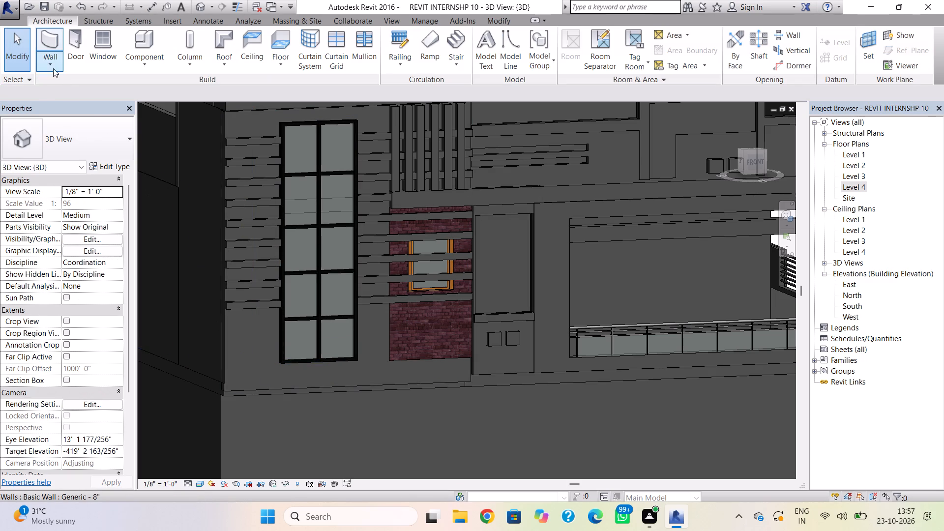
left_click(73, 153)
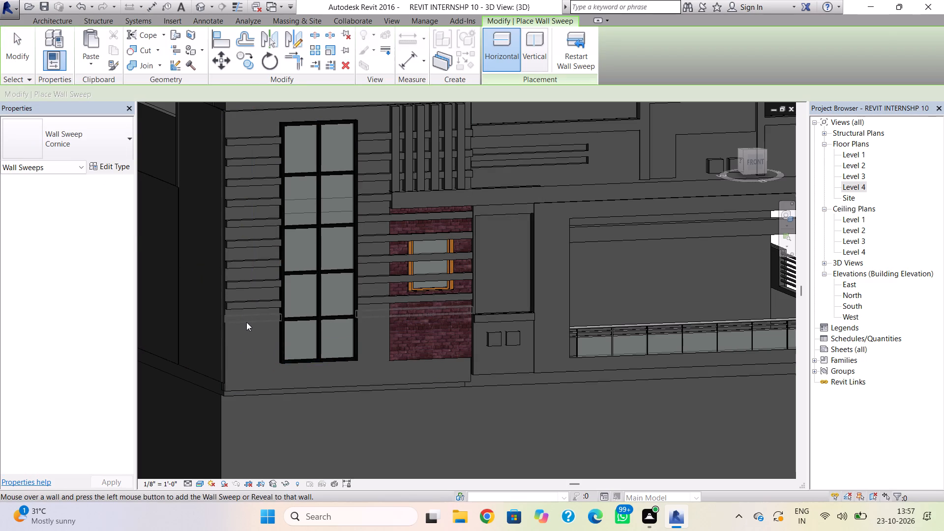
left_click(247, 326)
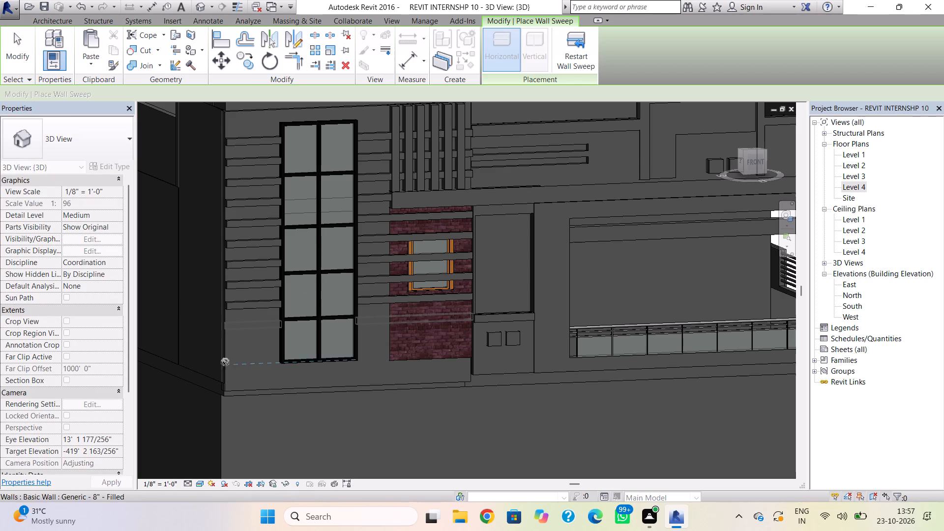
left_click(236, 361)
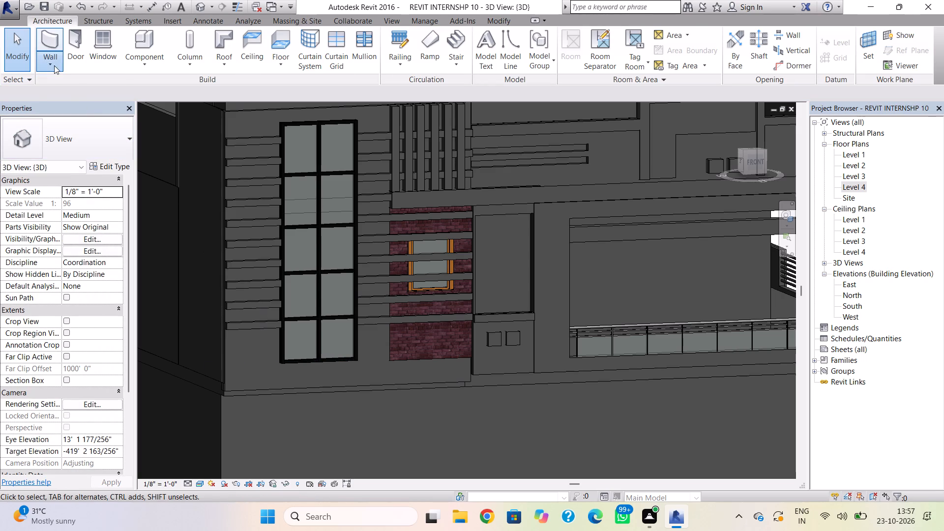
left_click(54, 65)
left_click(63, 156)
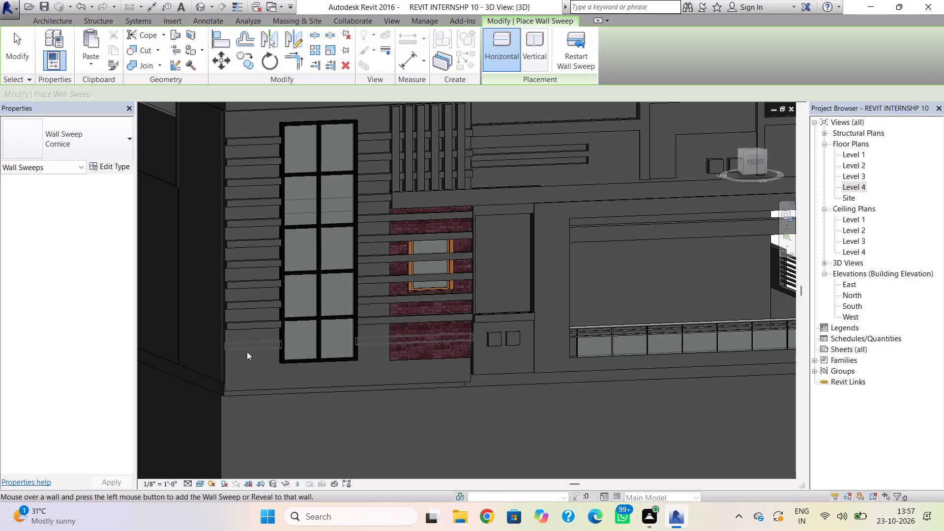
left_click(247, 351)
left_click(250, 377)
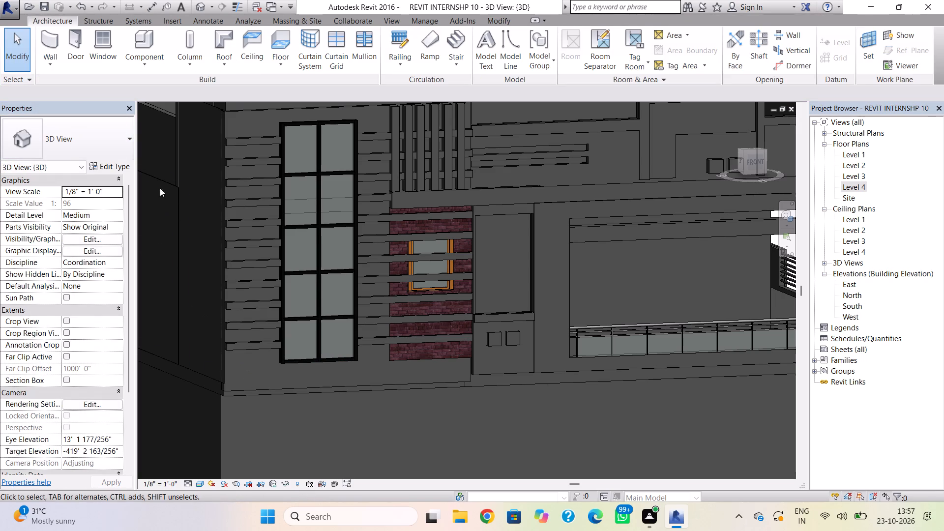
left_click(52, 65)
left_click(69, 168)
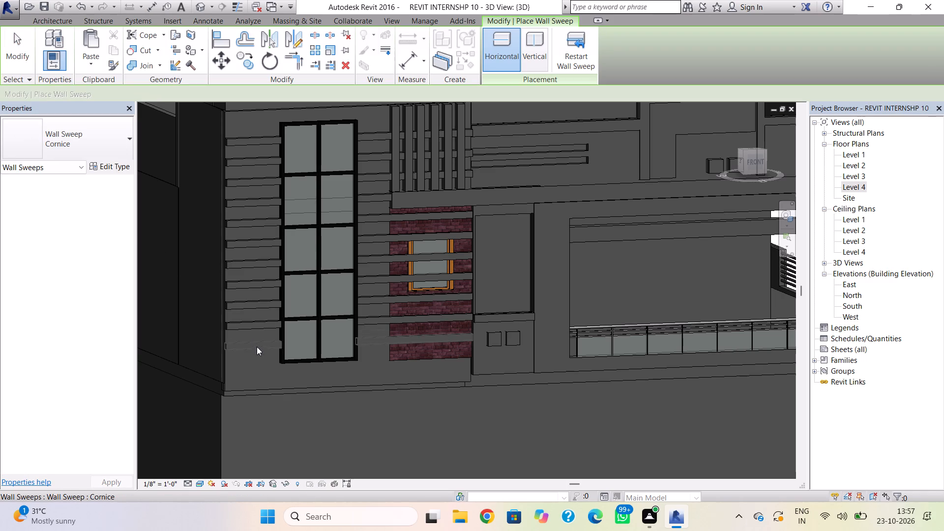
double_click(252, 363)
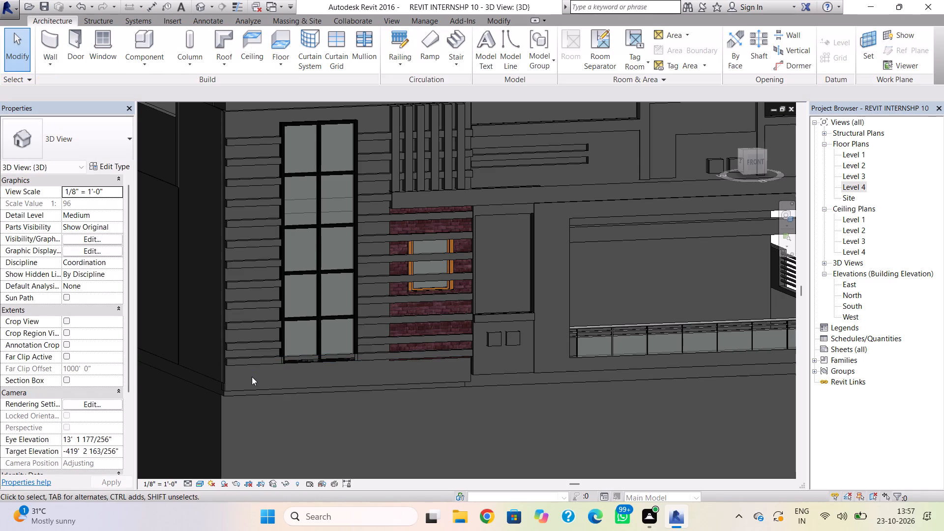
key("Escape")
key("Escape")
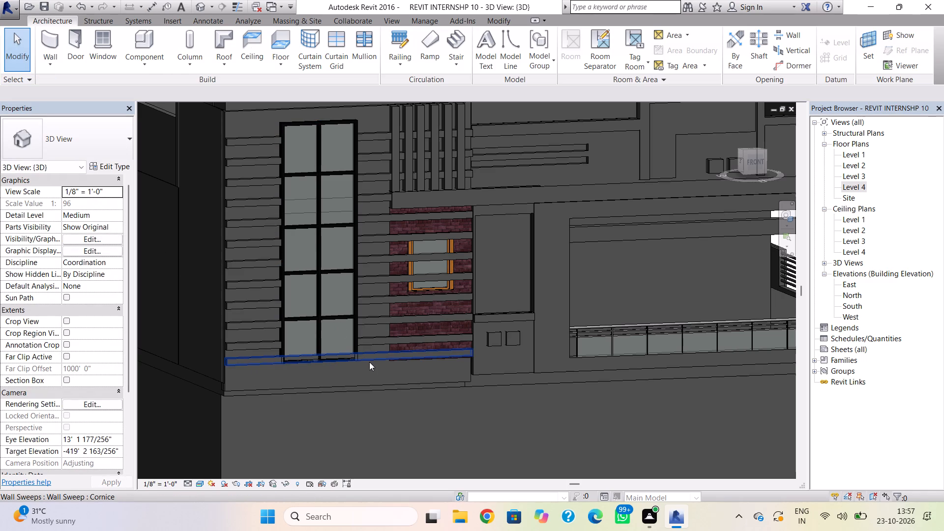
Shorten the lowest Cornice sweep to about 4' 2", running from the tower's outer corner to the tall window's nearest frame edge.
left_click(376, 356)
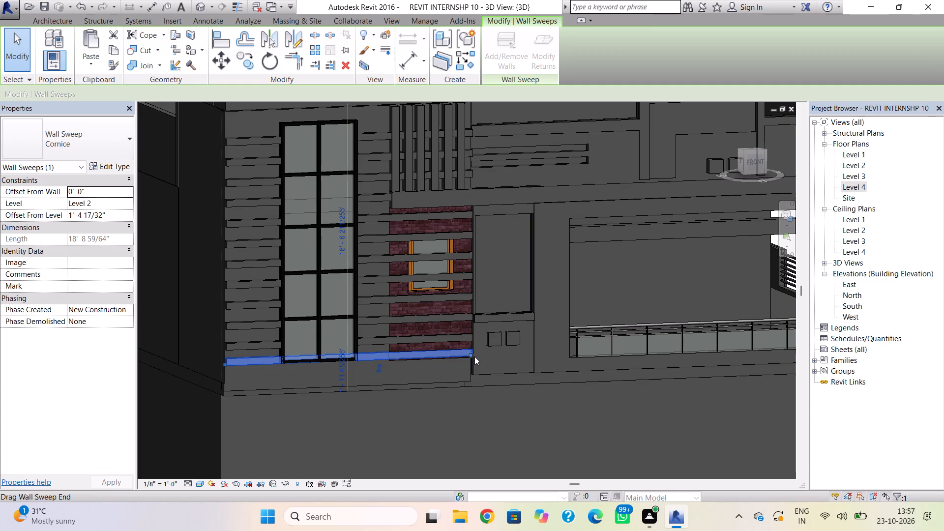
left_click_drag(471, 356, 220, 335)
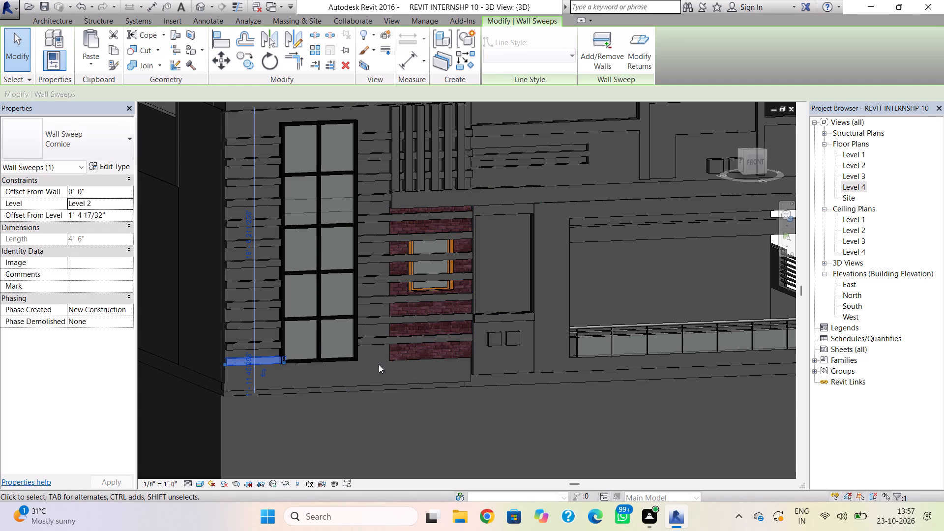
right_click_drag(380, 362, 369, 323, "shift")
right_click_drag(329, 340, 321, 356, "shift")
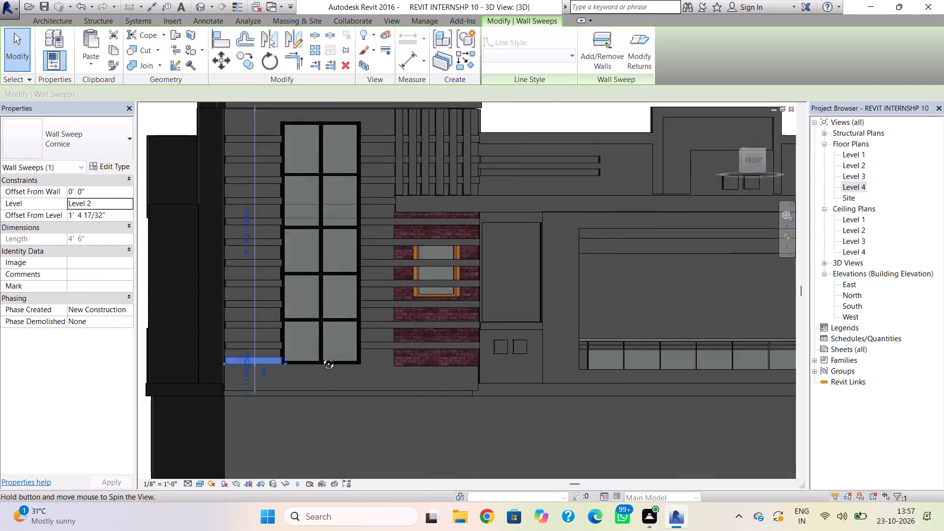
right_click_drag(321, 356, 315, 364, "shift")
scroll(285, 359, "up", 7)
left_click_drag(288, 370, 276, 370)
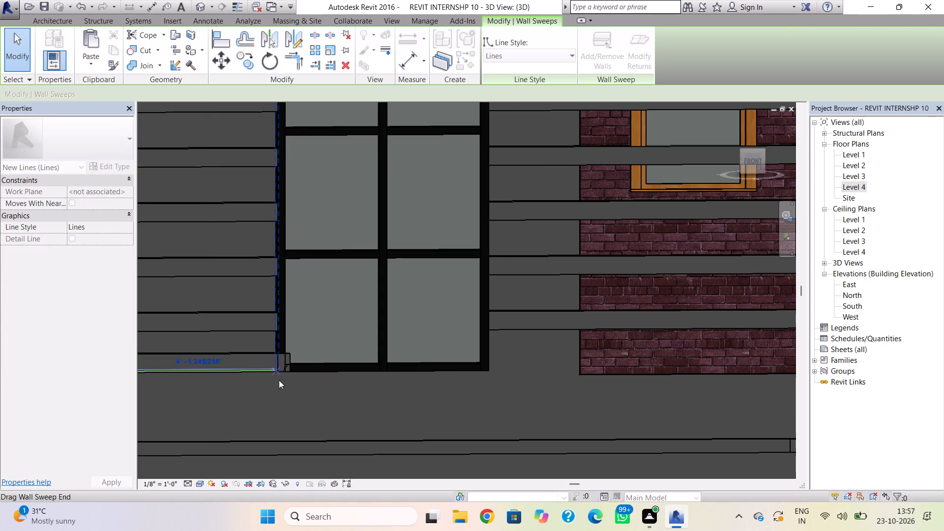
left_click(277, 400)
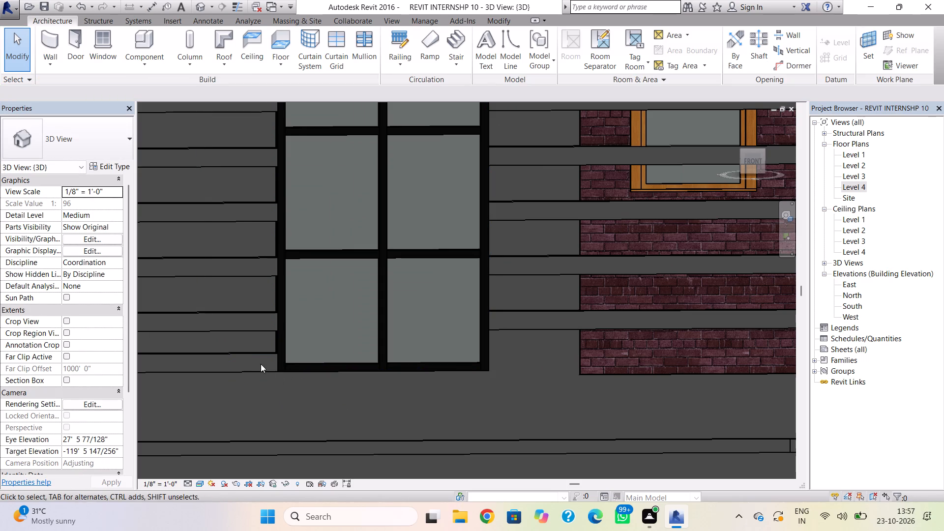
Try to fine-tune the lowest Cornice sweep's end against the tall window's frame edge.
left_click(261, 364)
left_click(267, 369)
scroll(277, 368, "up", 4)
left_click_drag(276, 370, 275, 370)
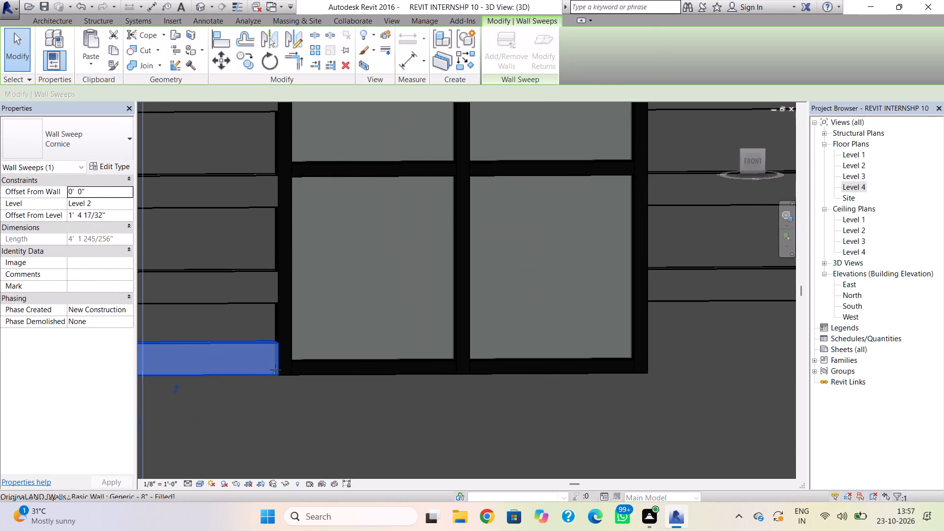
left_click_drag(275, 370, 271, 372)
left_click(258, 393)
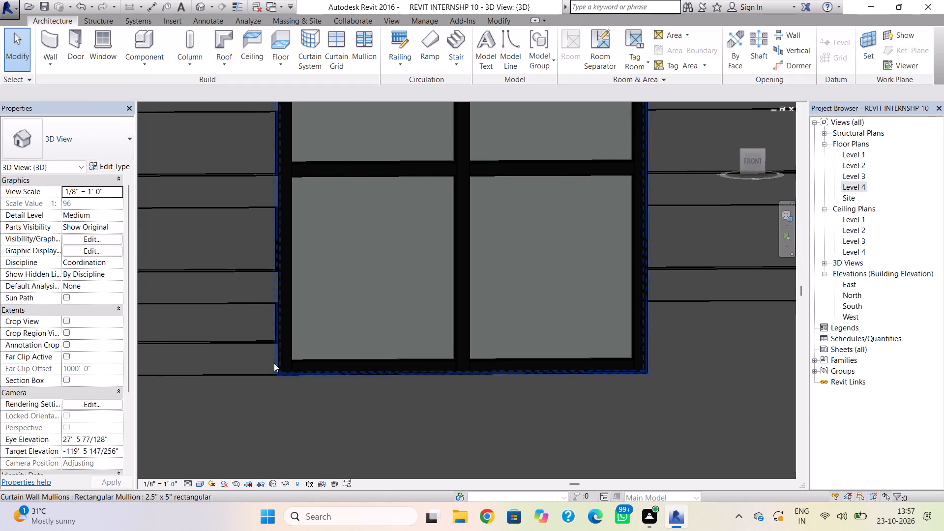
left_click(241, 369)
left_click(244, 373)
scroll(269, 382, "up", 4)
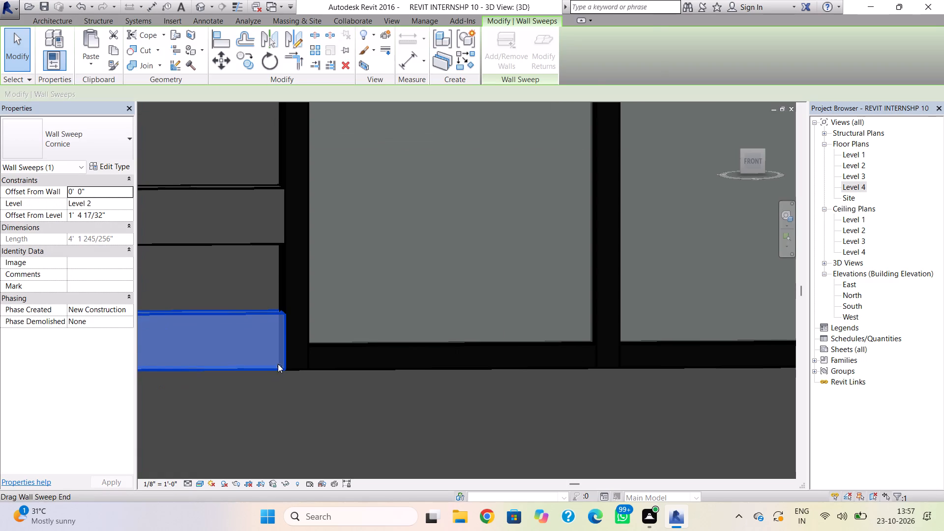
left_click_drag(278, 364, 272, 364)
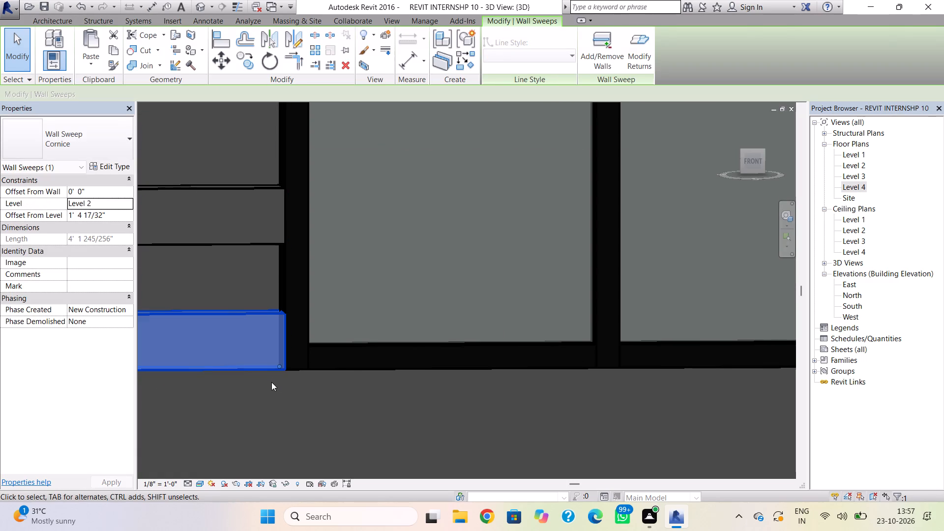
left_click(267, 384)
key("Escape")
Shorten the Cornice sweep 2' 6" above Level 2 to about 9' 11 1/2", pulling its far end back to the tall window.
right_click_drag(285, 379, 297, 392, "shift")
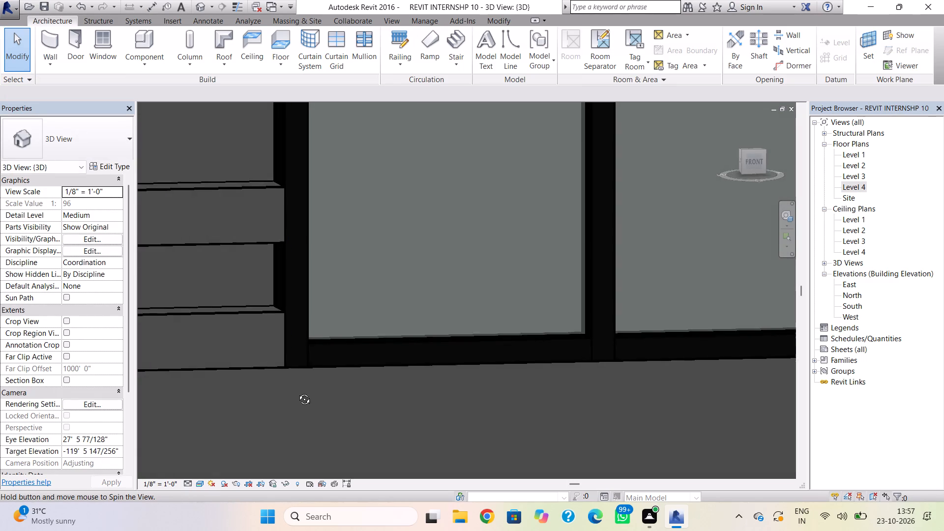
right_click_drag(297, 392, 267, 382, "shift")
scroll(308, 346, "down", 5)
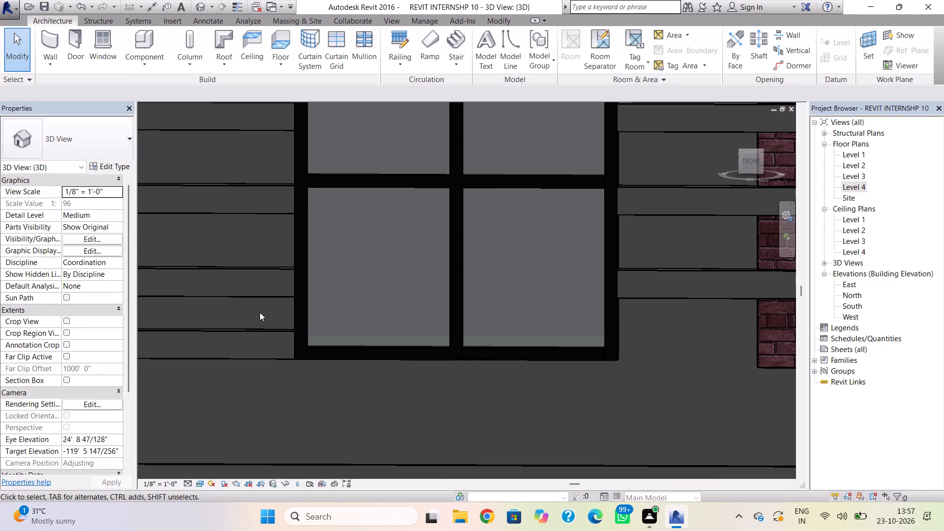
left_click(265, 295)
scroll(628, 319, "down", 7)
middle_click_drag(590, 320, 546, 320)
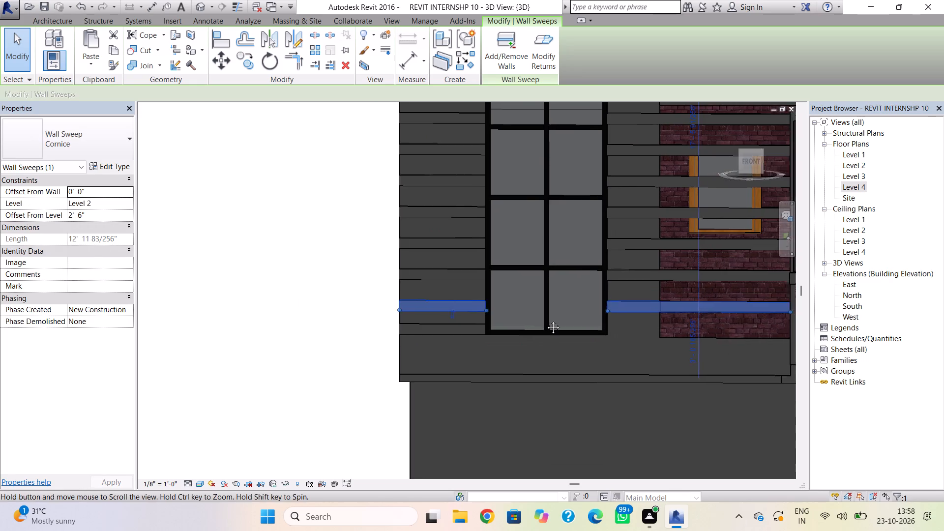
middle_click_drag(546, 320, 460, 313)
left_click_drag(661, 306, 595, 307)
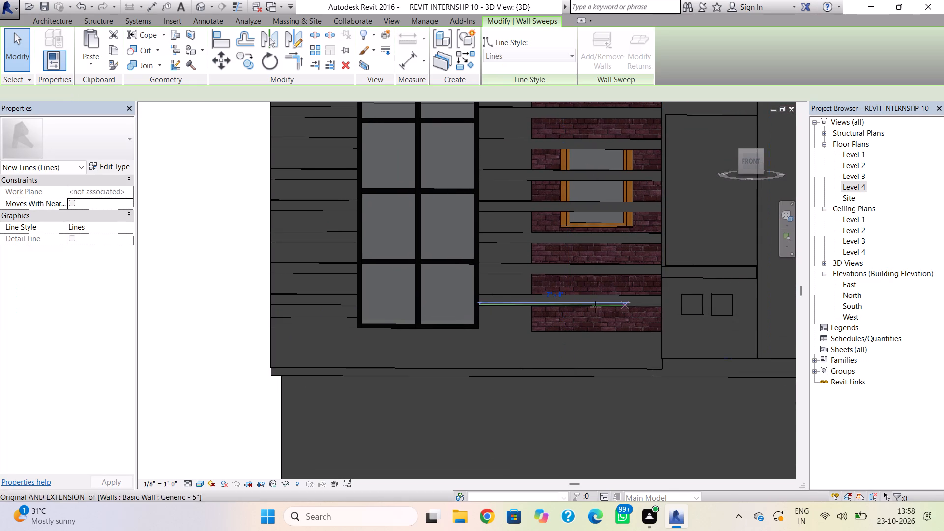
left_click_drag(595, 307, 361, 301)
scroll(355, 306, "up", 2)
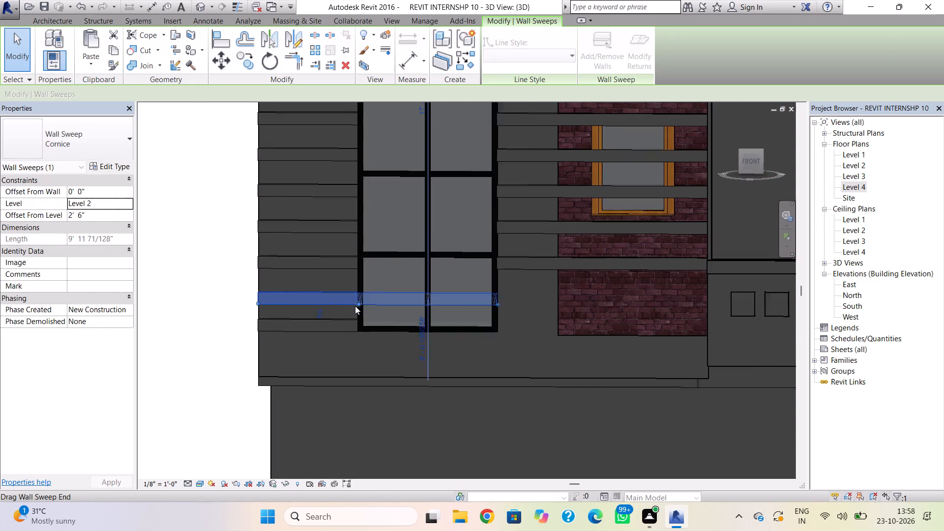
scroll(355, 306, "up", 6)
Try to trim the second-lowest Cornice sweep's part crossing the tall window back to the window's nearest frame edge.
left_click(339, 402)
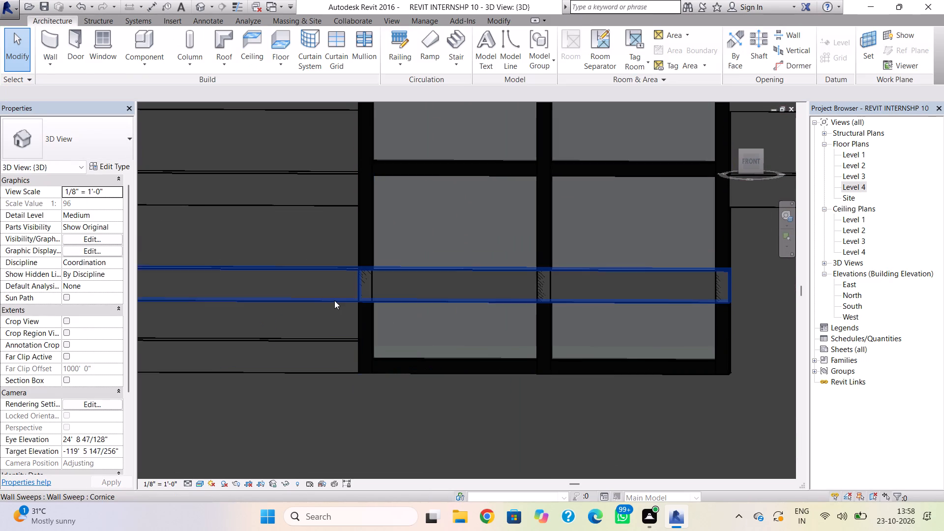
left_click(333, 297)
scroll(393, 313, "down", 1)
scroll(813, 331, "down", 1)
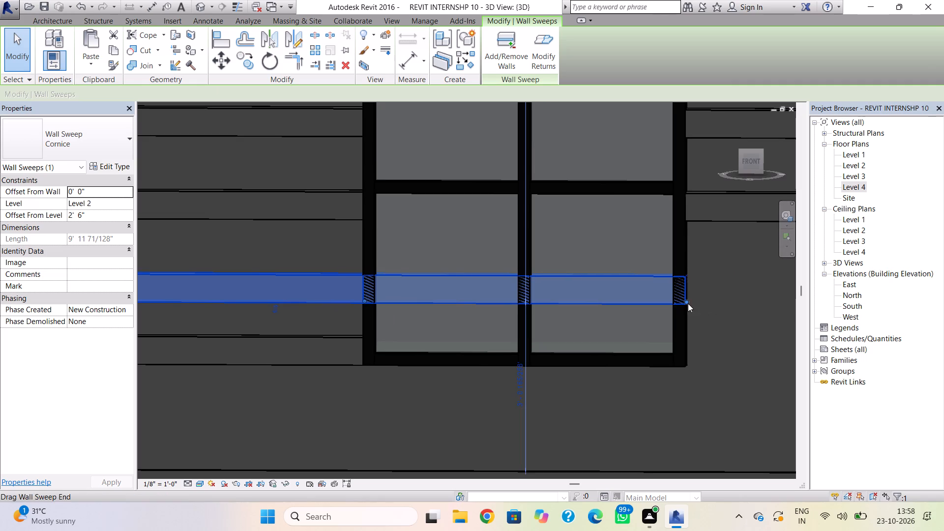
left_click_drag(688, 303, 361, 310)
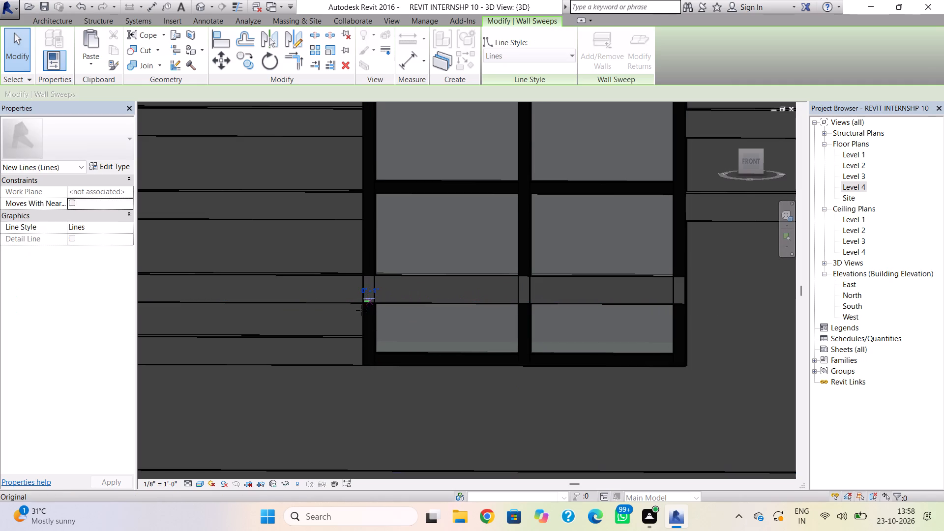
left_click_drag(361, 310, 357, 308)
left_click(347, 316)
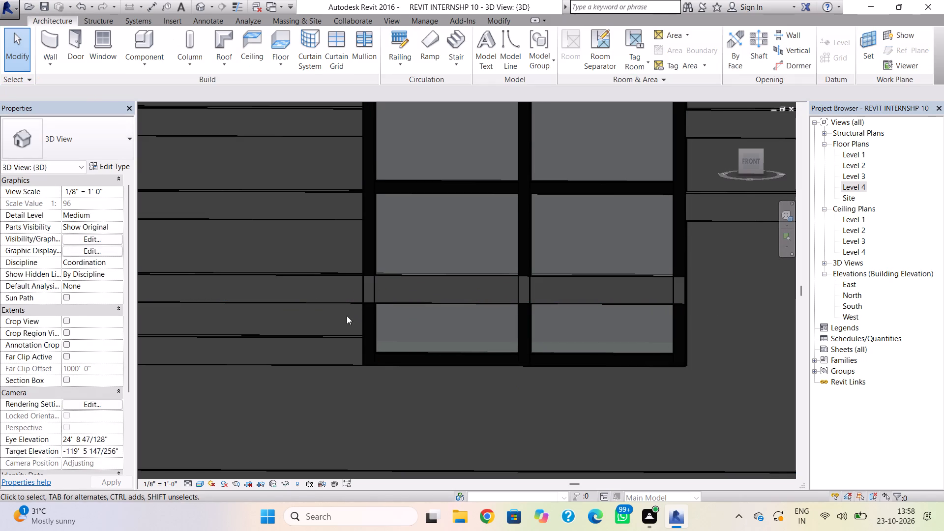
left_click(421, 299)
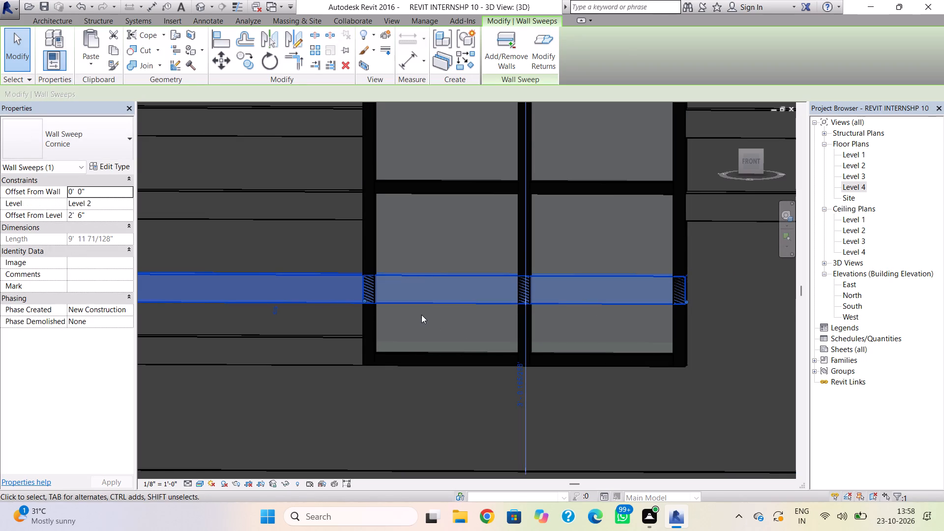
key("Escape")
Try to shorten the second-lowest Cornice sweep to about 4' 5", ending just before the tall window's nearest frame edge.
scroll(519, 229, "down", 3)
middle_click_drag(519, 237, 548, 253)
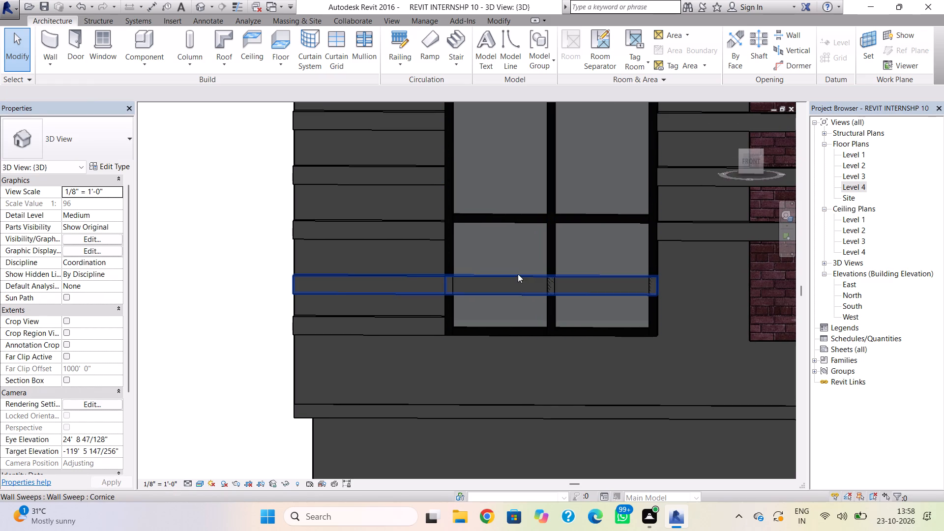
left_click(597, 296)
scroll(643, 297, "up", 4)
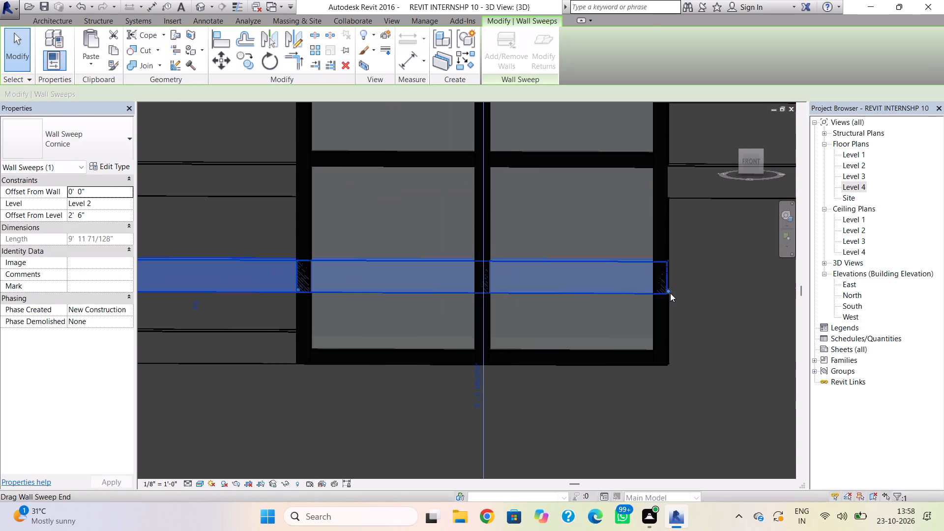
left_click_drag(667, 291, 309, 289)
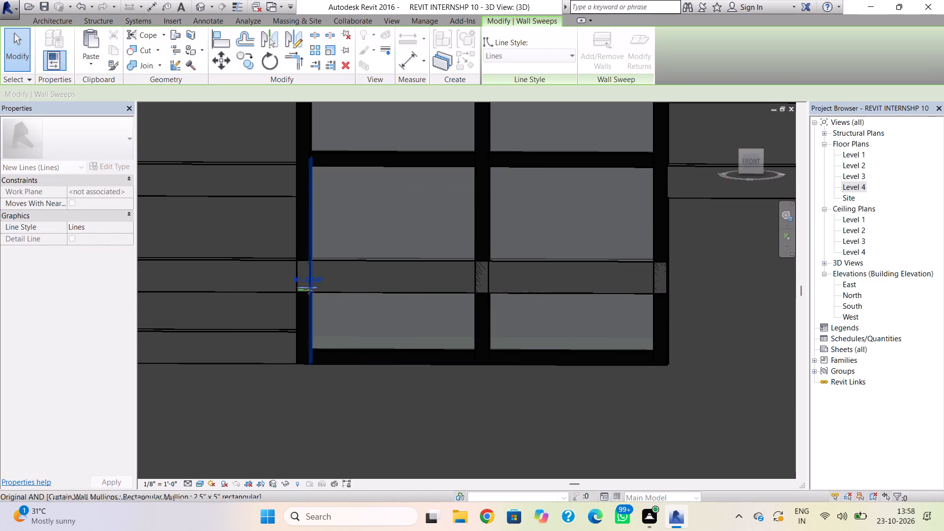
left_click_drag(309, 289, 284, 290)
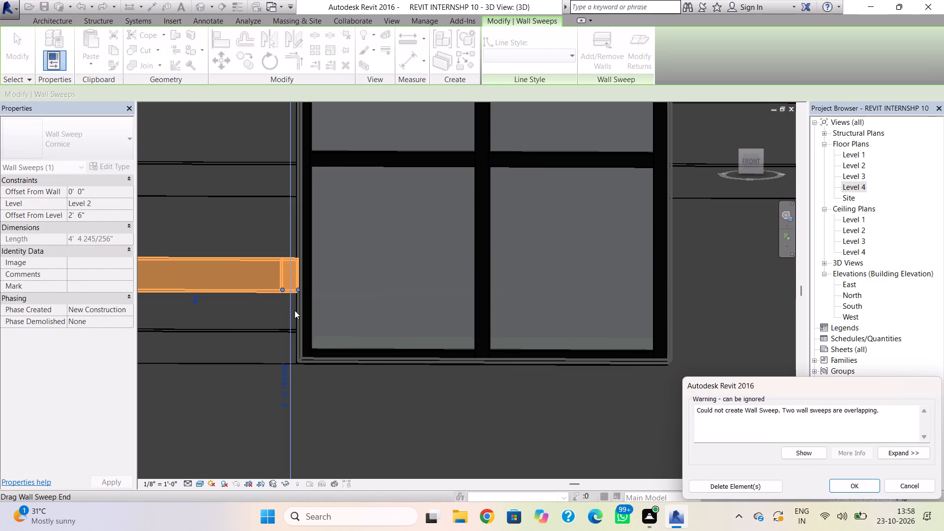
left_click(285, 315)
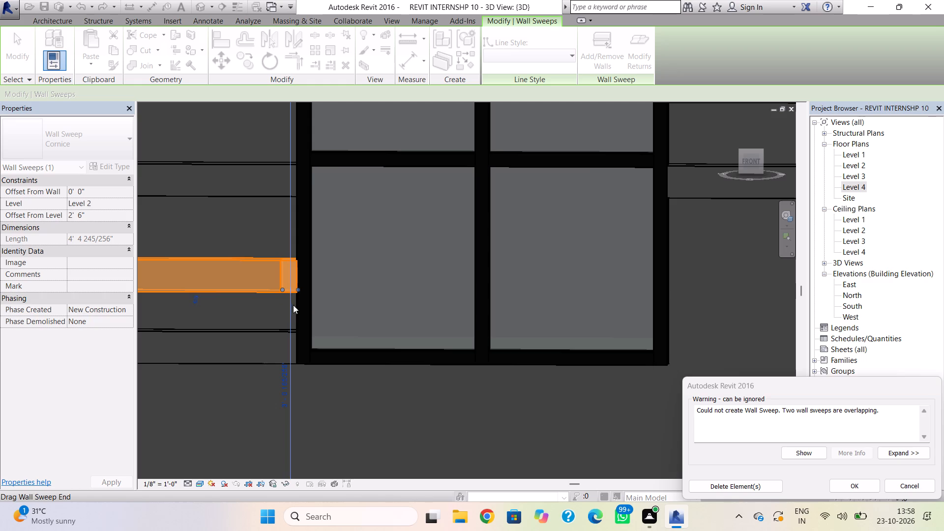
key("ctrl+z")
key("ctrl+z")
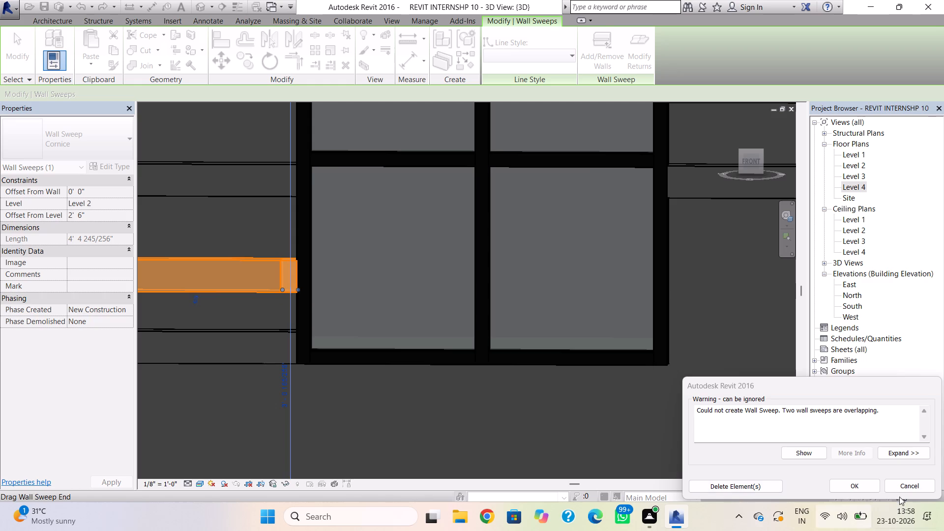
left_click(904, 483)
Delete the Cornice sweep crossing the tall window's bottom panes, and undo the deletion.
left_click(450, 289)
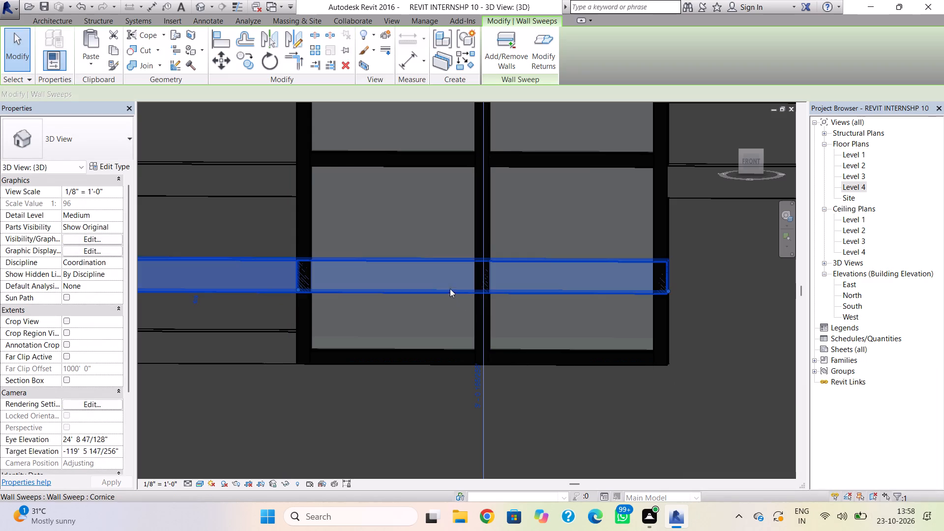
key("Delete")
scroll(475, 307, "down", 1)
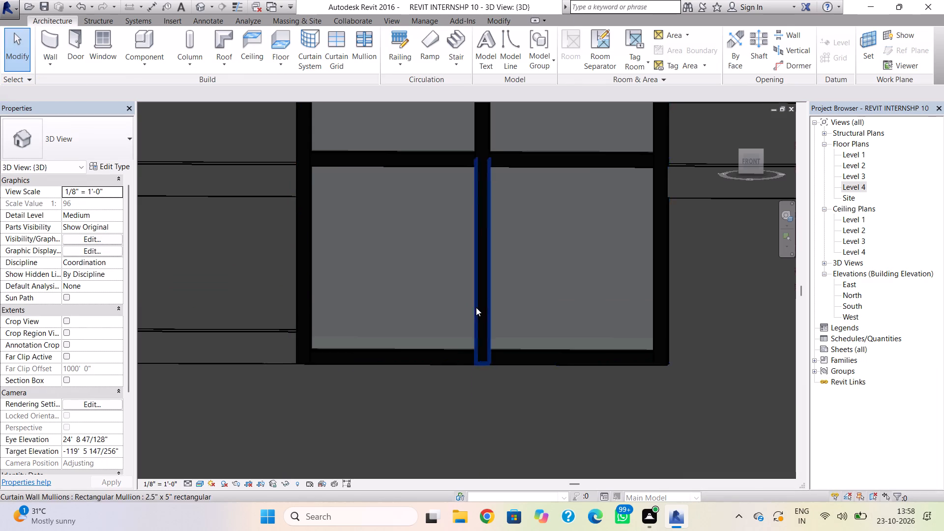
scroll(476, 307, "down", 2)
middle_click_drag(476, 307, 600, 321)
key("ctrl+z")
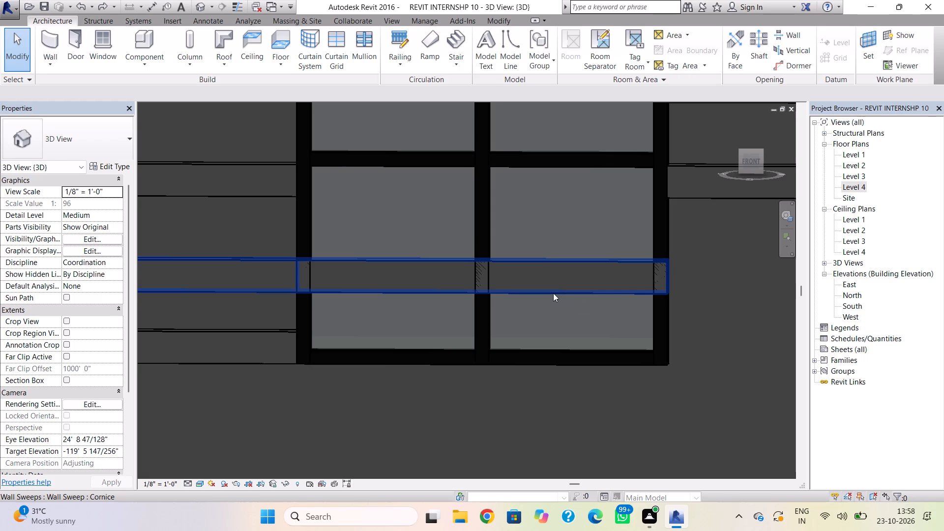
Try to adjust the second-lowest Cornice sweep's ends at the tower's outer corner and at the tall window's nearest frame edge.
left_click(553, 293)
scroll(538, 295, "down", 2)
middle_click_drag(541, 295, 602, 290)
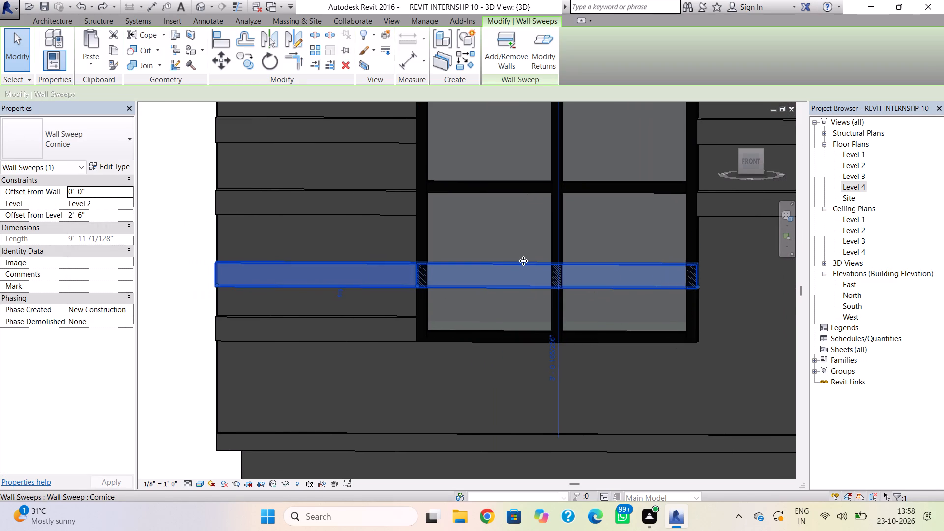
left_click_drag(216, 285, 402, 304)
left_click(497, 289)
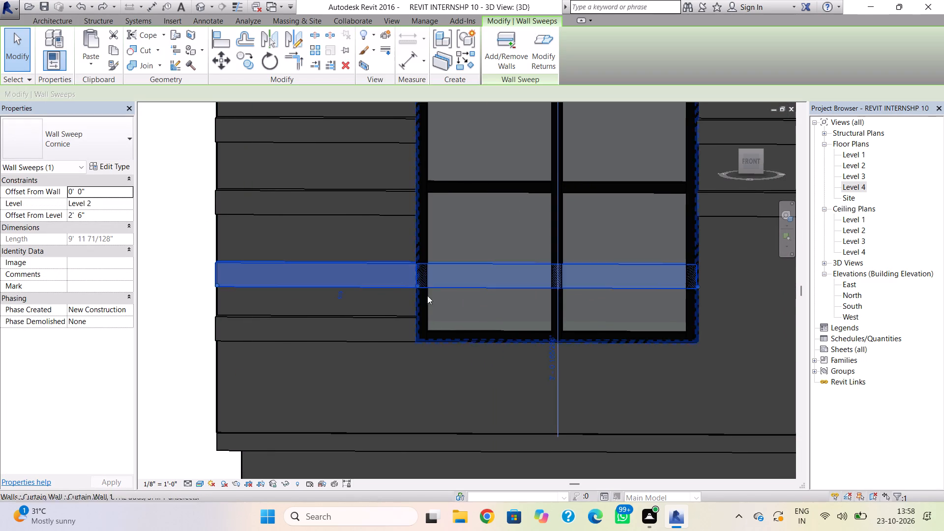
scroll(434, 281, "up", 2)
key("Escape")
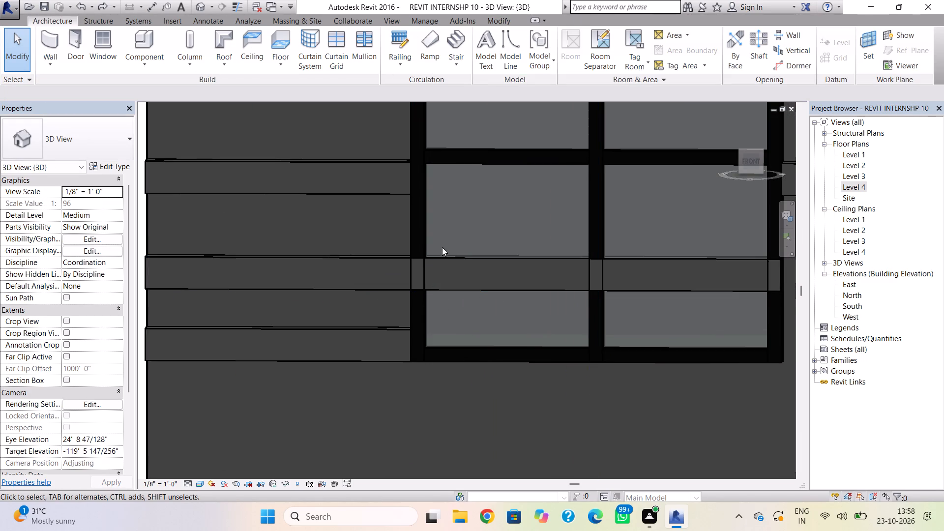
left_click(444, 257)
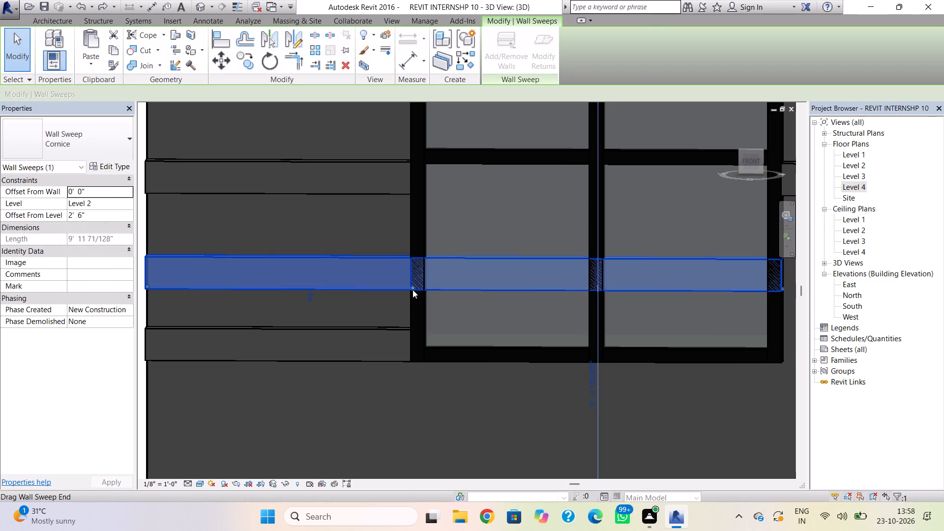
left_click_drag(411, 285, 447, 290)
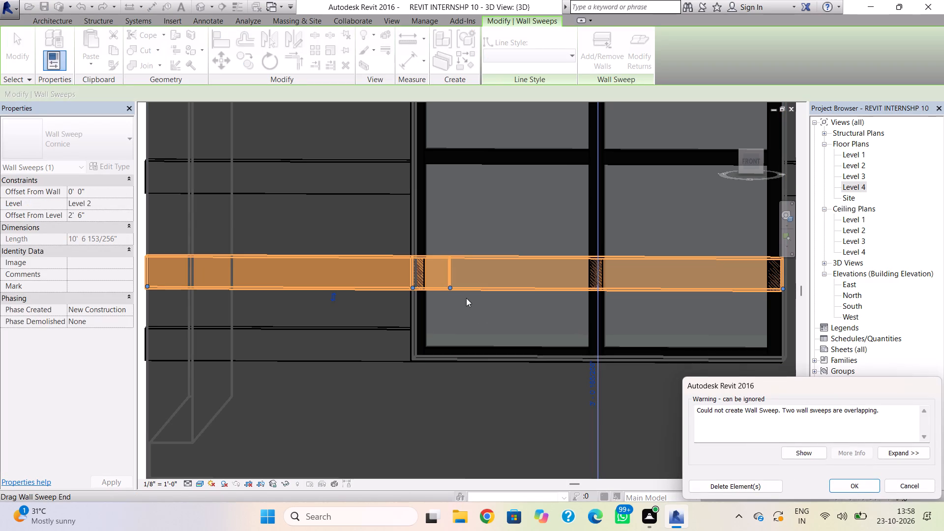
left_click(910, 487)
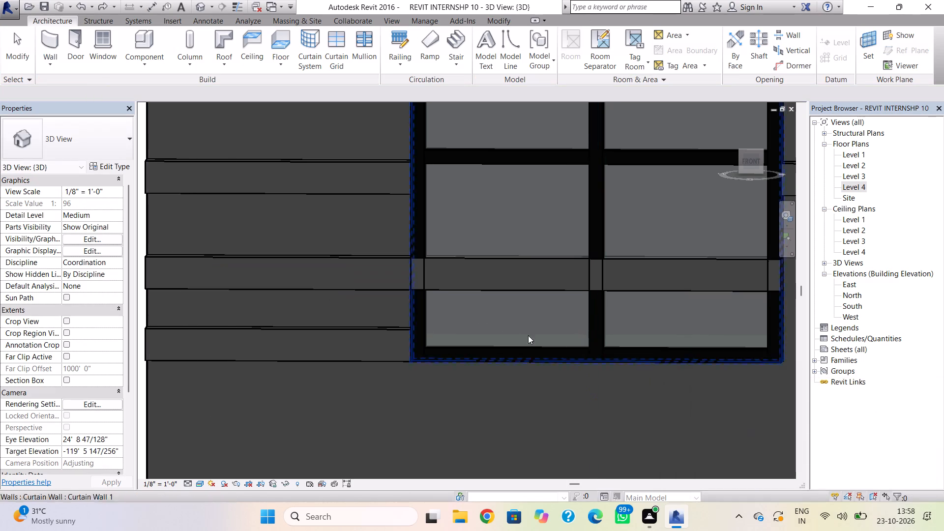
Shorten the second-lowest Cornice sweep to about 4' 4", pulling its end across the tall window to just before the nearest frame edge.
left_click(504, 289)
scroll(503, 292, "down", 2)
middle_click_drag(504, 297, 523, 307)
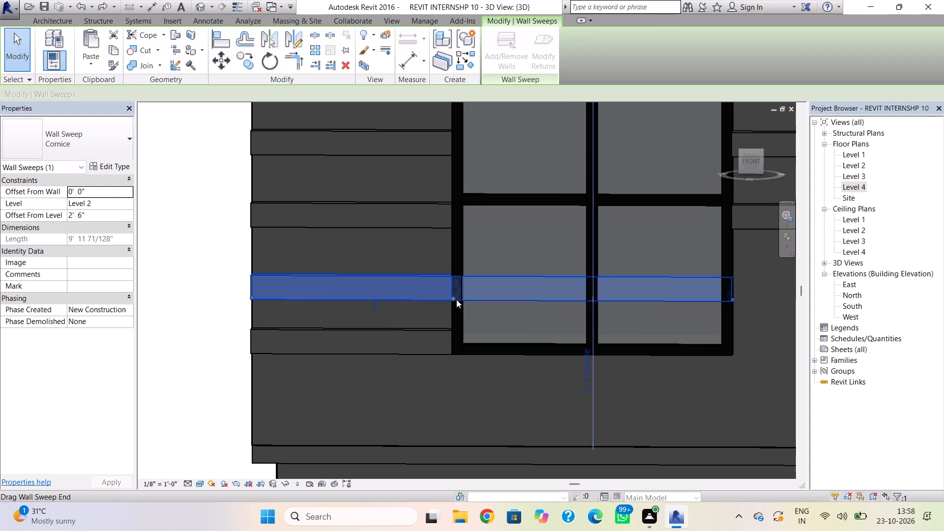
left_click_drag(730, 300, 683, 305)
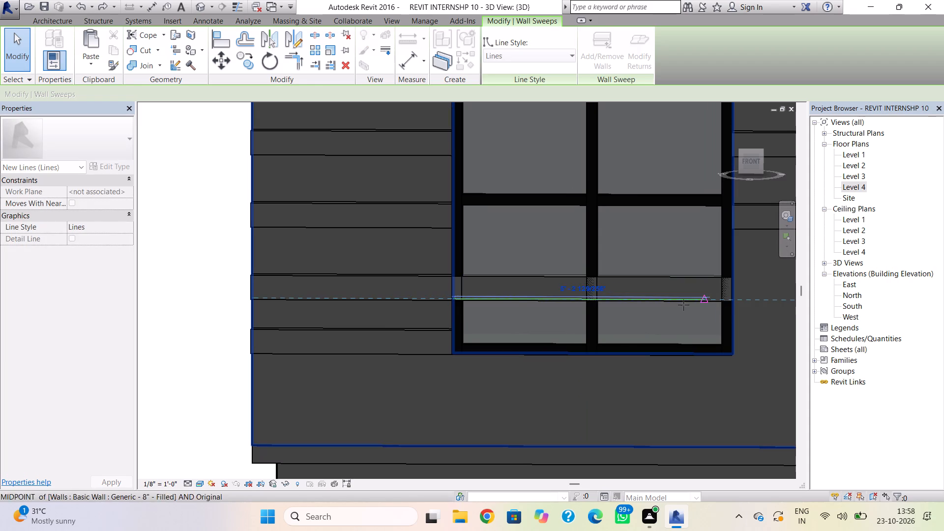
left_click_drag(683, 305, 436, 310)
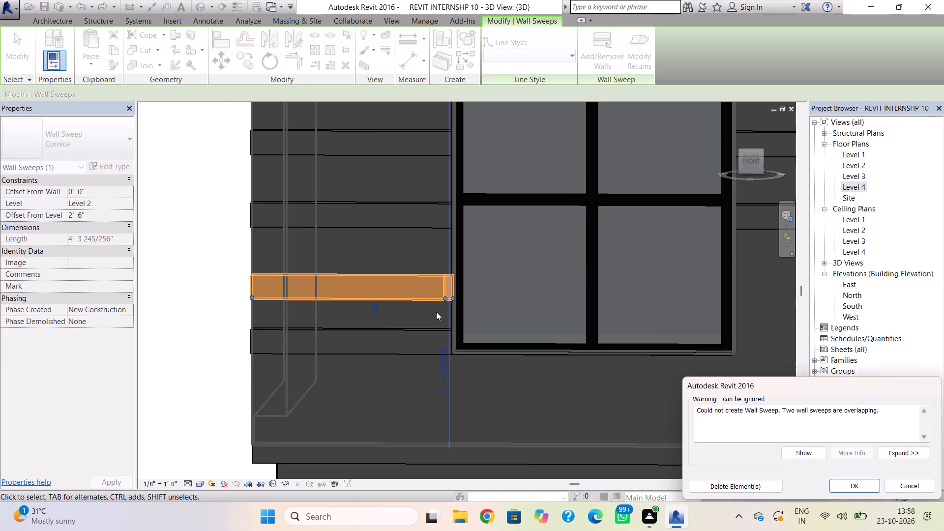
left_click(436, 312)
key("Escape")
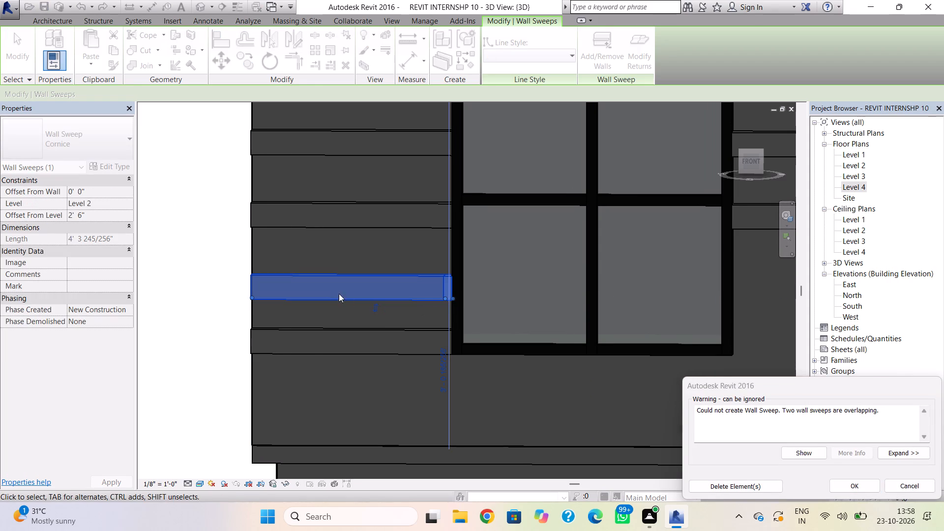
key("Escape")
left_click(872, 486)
Delete the second-lowest Cornice sweep between the tower's outer corner and the tall window.
left_click(398, 369)
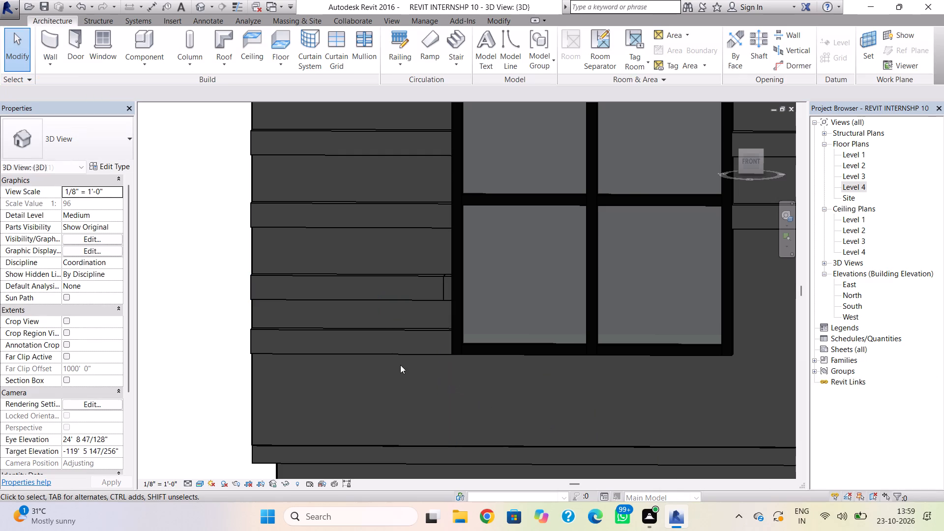
left_click(449, 288)
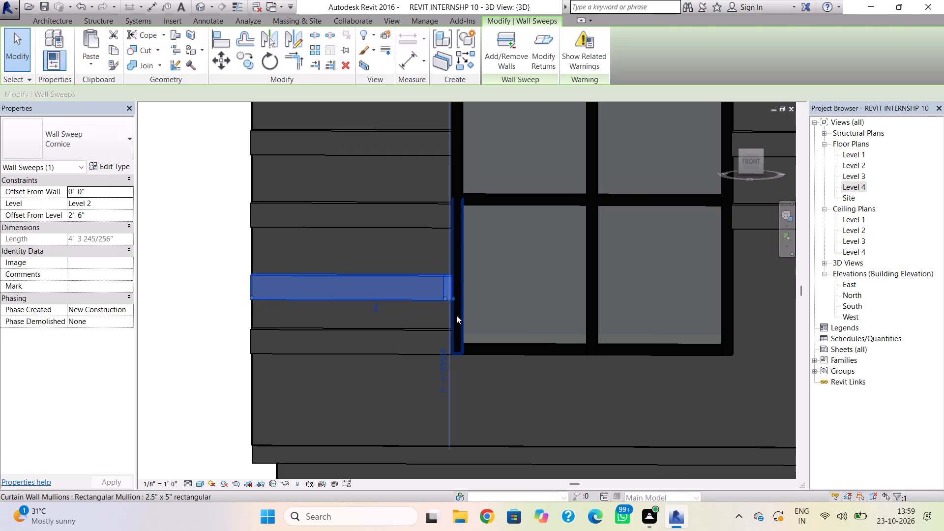
key("Delete")
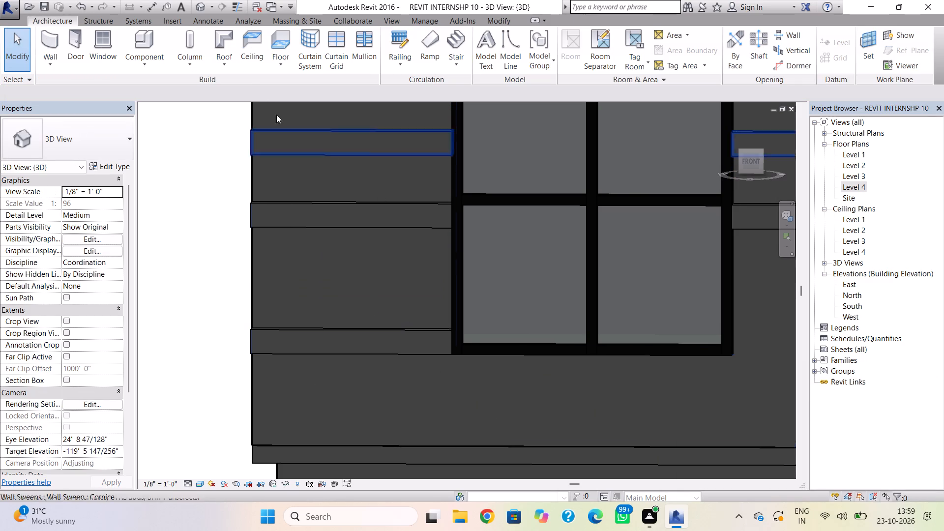
Add a horizontal Cornice wall sweep on the tower's front wall, in the gap above the lowest sweep beside the tall window.
left_click(48, 63)
left_click(57, 163)
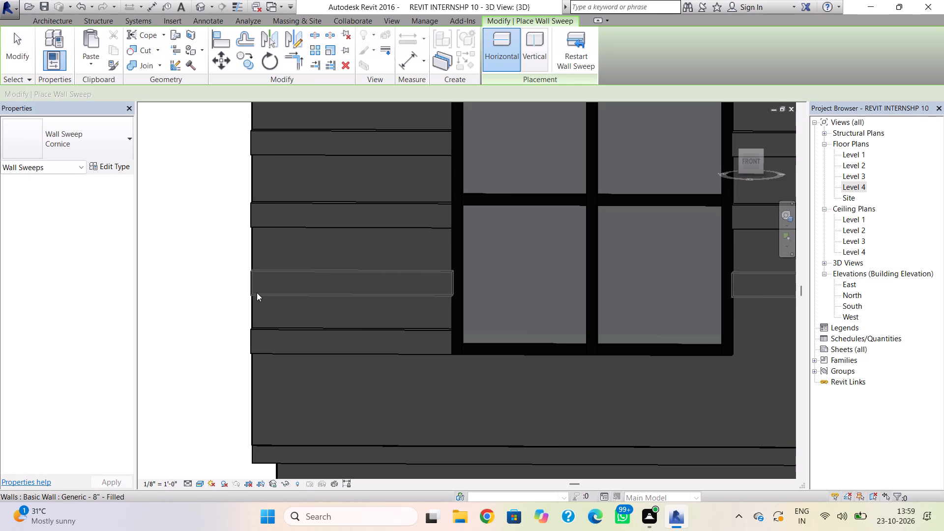
left_click(257, 293)
left_click(294, 326)
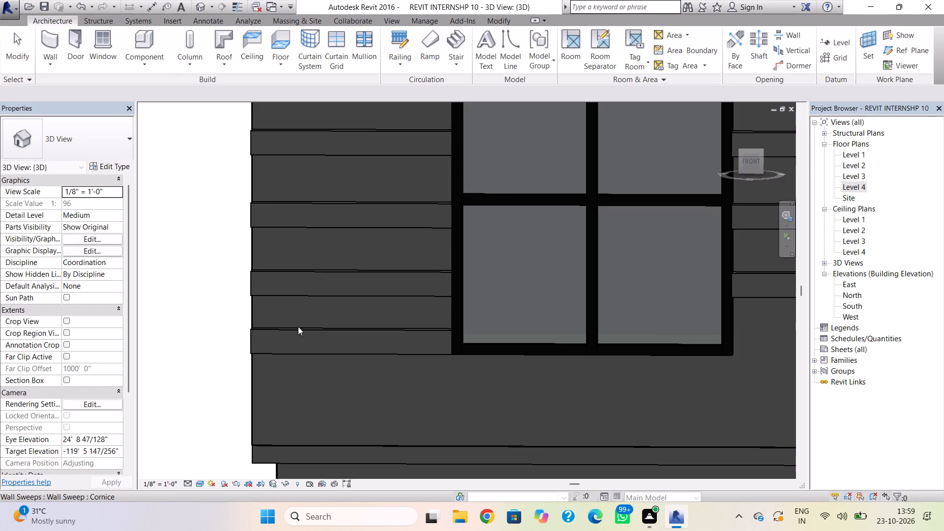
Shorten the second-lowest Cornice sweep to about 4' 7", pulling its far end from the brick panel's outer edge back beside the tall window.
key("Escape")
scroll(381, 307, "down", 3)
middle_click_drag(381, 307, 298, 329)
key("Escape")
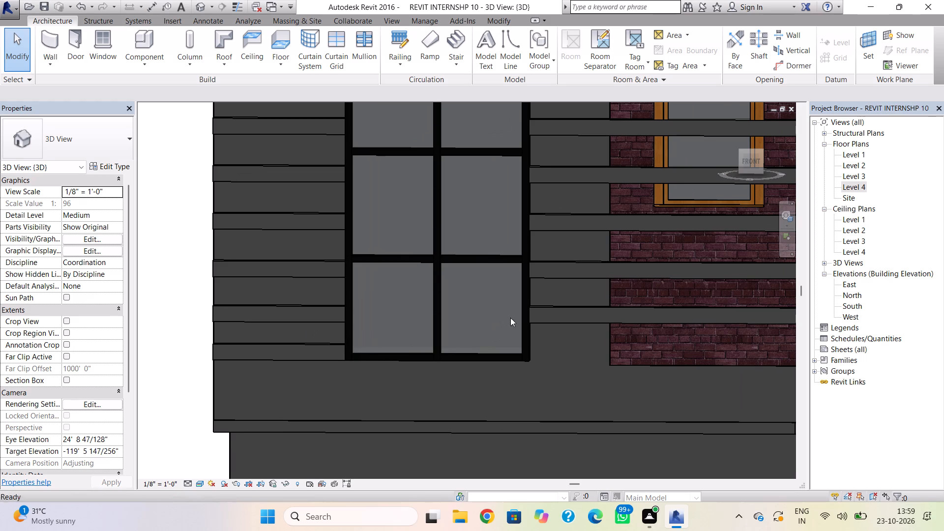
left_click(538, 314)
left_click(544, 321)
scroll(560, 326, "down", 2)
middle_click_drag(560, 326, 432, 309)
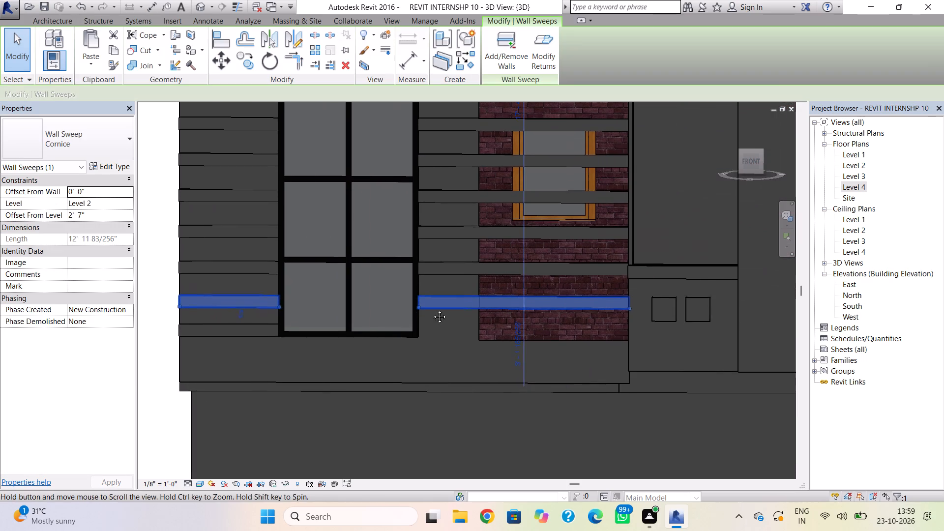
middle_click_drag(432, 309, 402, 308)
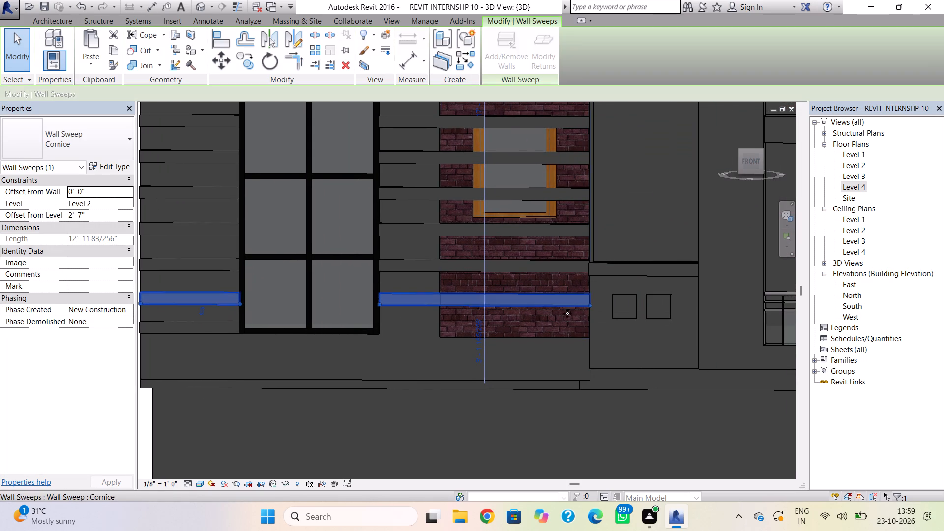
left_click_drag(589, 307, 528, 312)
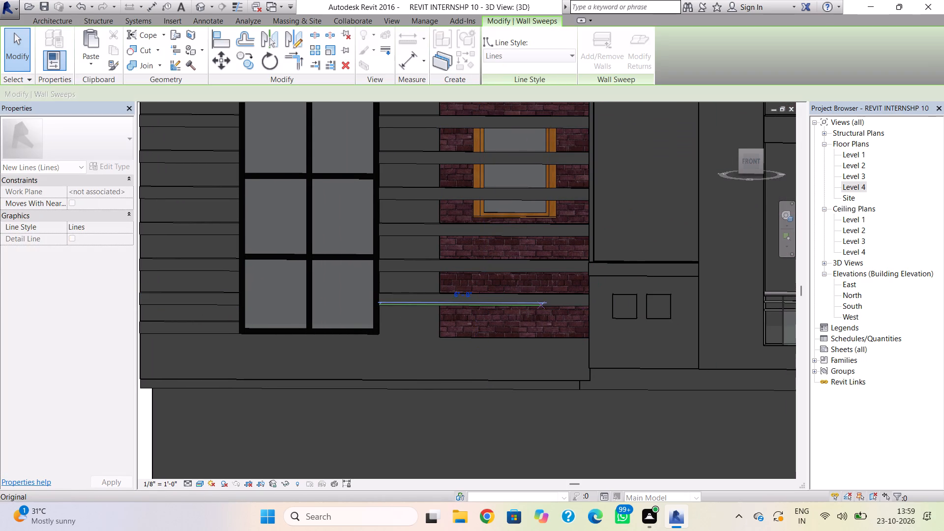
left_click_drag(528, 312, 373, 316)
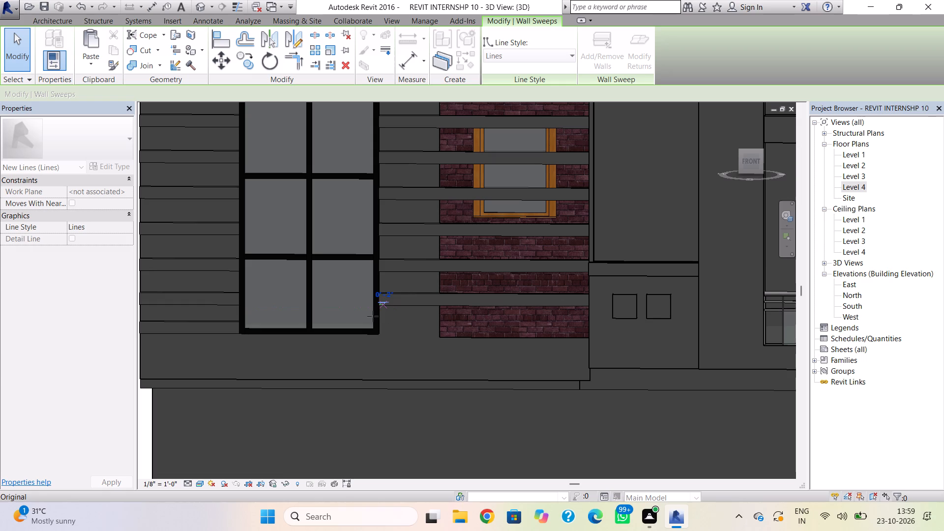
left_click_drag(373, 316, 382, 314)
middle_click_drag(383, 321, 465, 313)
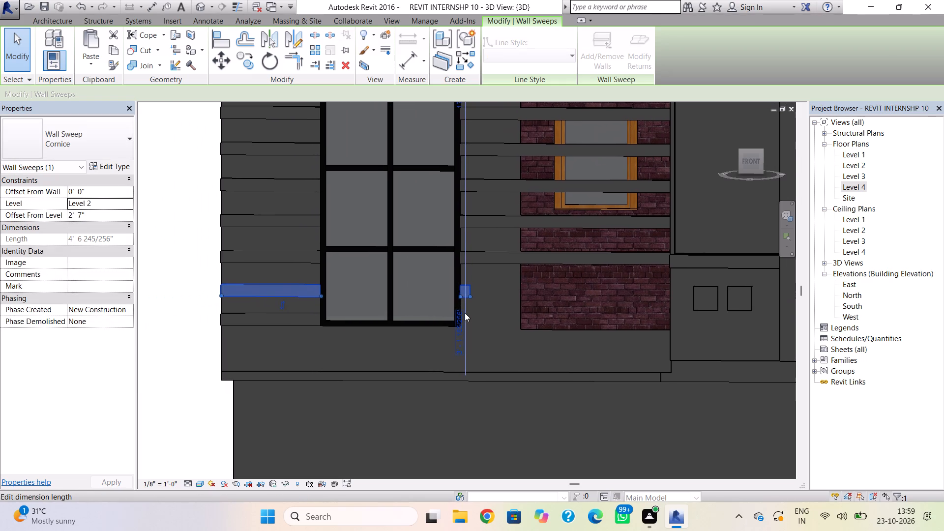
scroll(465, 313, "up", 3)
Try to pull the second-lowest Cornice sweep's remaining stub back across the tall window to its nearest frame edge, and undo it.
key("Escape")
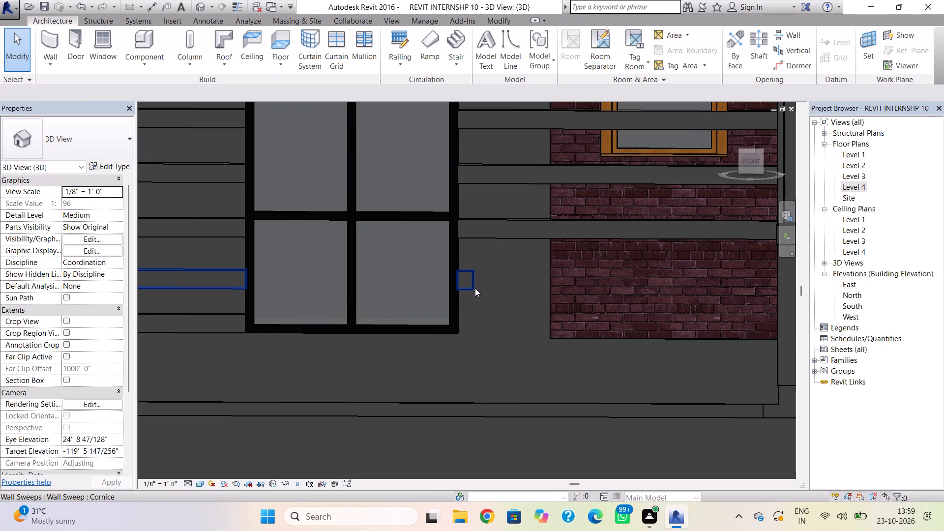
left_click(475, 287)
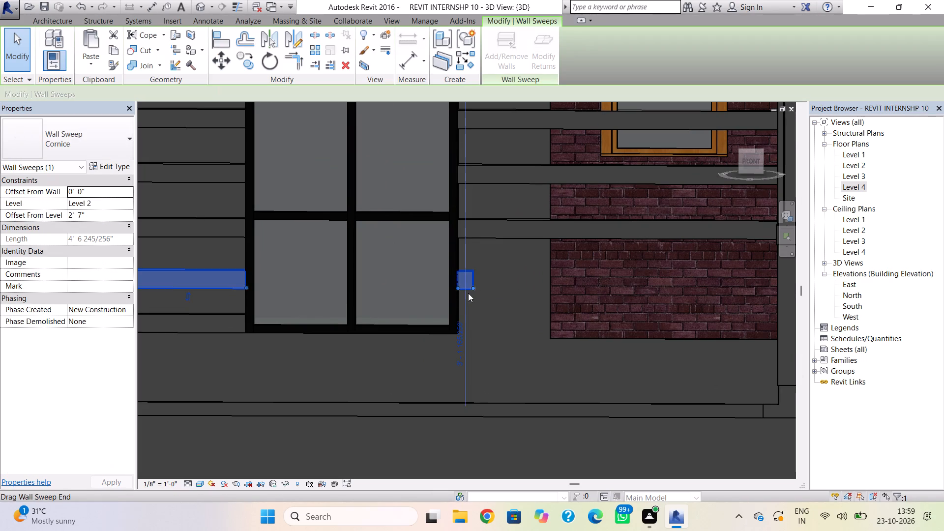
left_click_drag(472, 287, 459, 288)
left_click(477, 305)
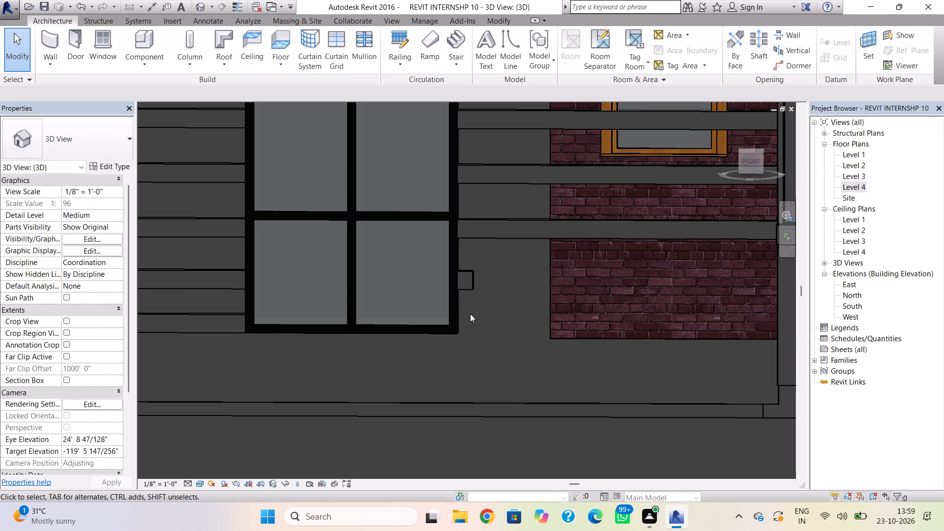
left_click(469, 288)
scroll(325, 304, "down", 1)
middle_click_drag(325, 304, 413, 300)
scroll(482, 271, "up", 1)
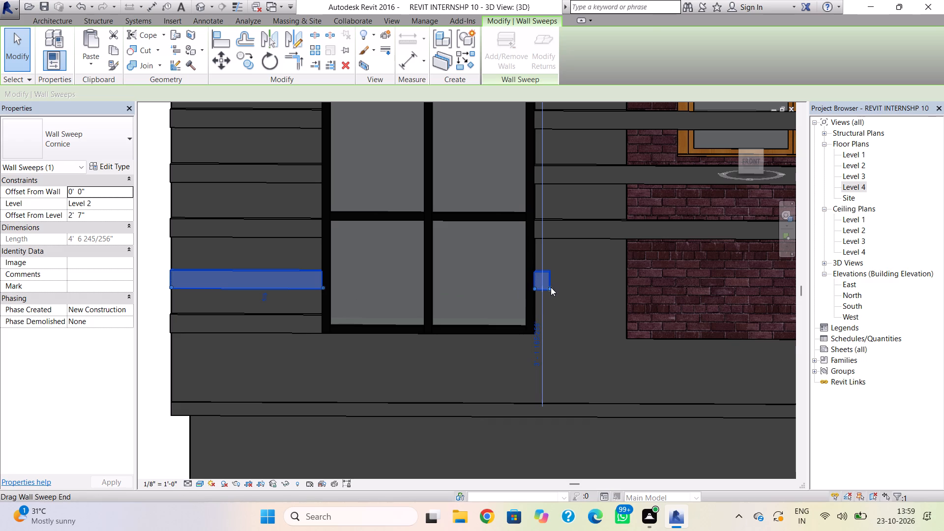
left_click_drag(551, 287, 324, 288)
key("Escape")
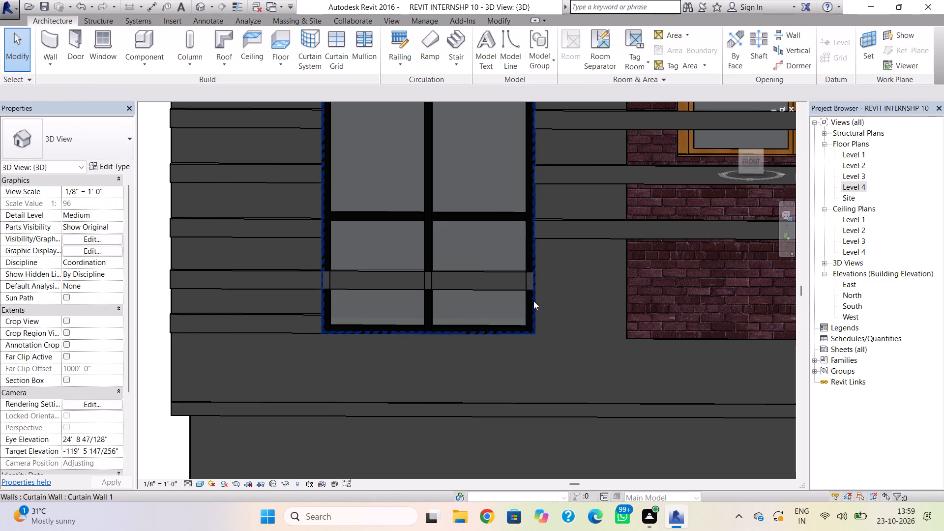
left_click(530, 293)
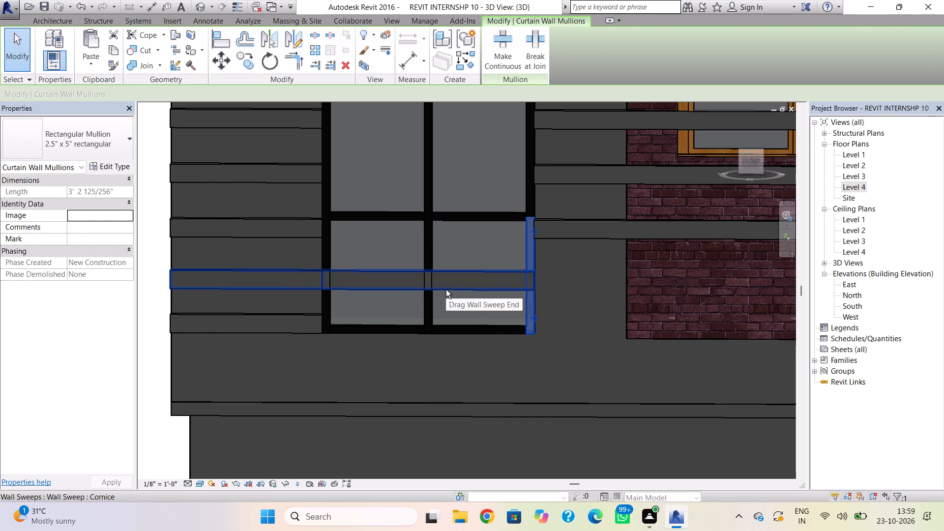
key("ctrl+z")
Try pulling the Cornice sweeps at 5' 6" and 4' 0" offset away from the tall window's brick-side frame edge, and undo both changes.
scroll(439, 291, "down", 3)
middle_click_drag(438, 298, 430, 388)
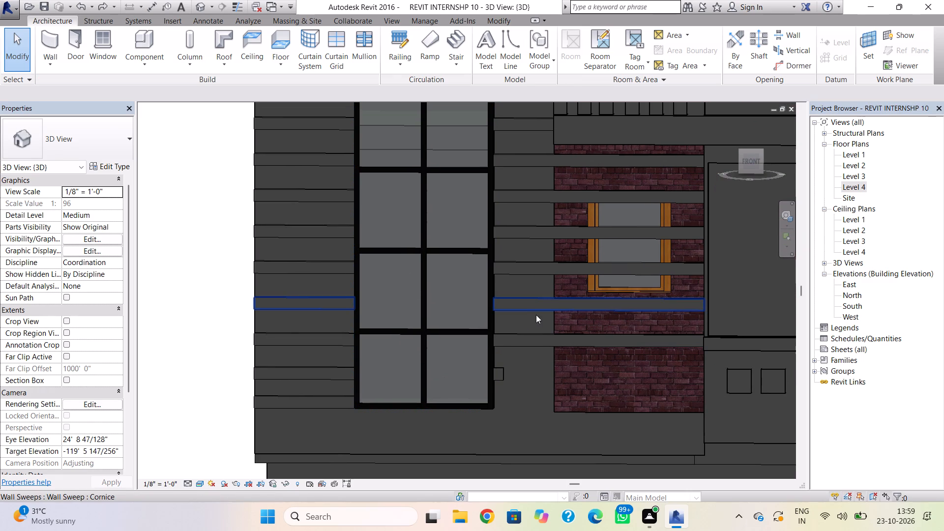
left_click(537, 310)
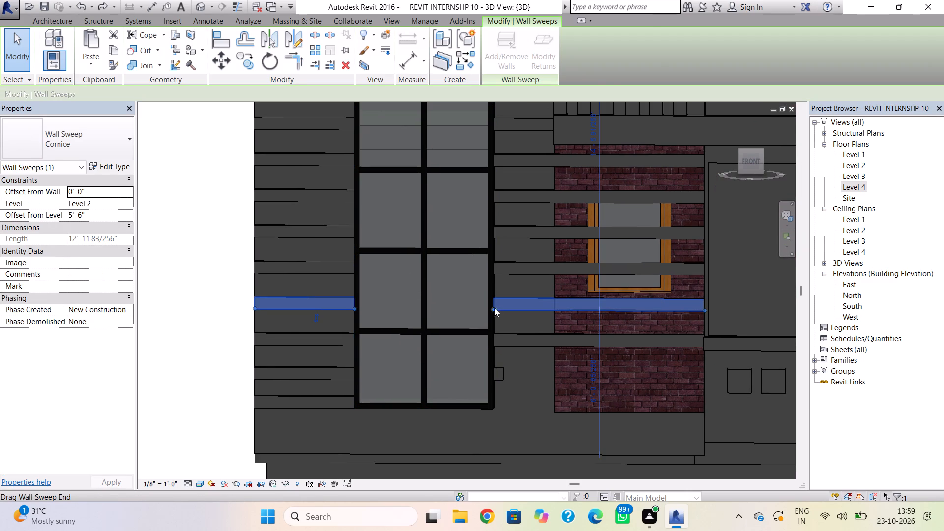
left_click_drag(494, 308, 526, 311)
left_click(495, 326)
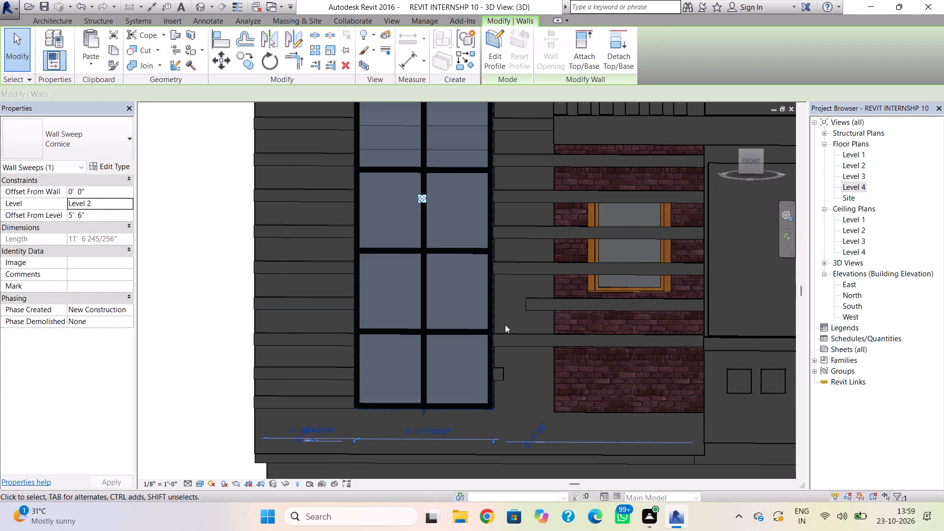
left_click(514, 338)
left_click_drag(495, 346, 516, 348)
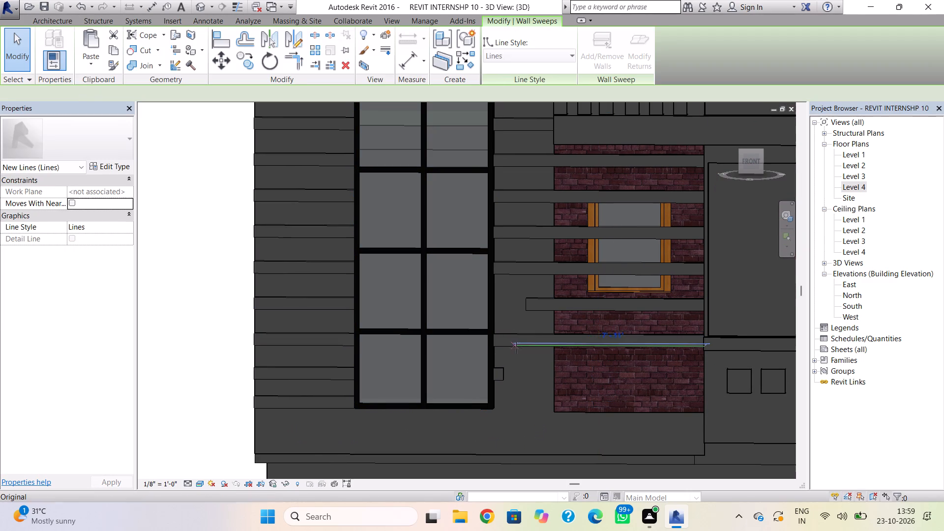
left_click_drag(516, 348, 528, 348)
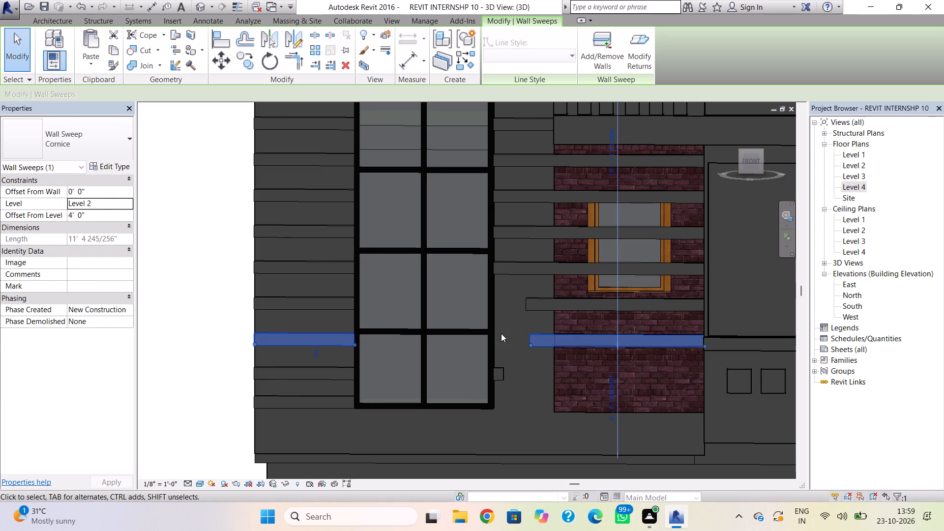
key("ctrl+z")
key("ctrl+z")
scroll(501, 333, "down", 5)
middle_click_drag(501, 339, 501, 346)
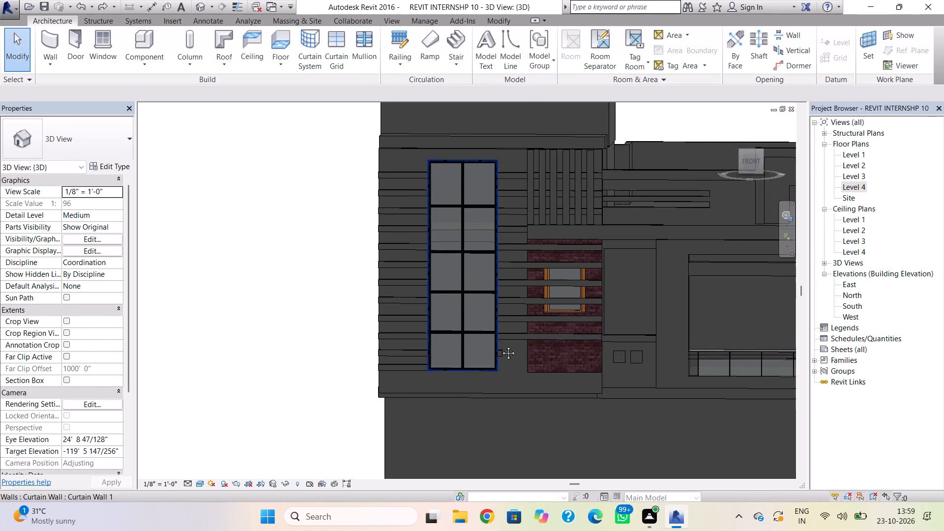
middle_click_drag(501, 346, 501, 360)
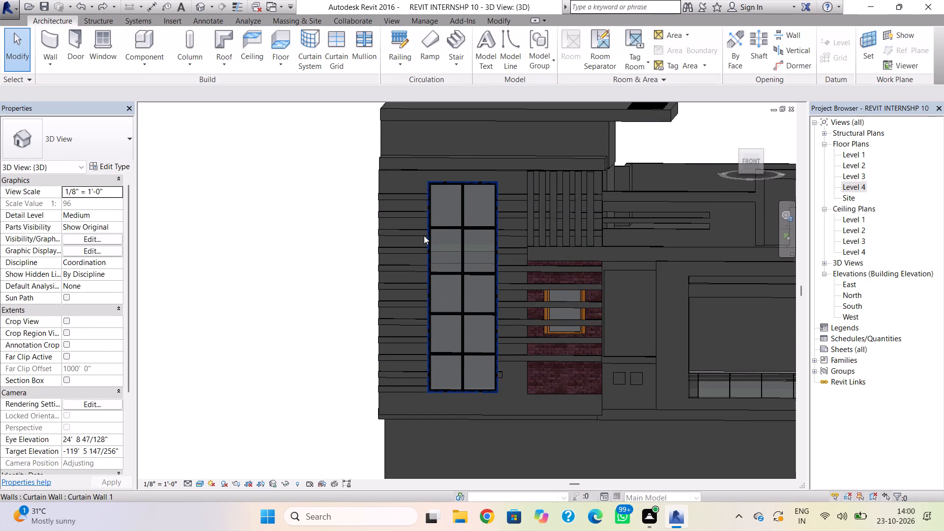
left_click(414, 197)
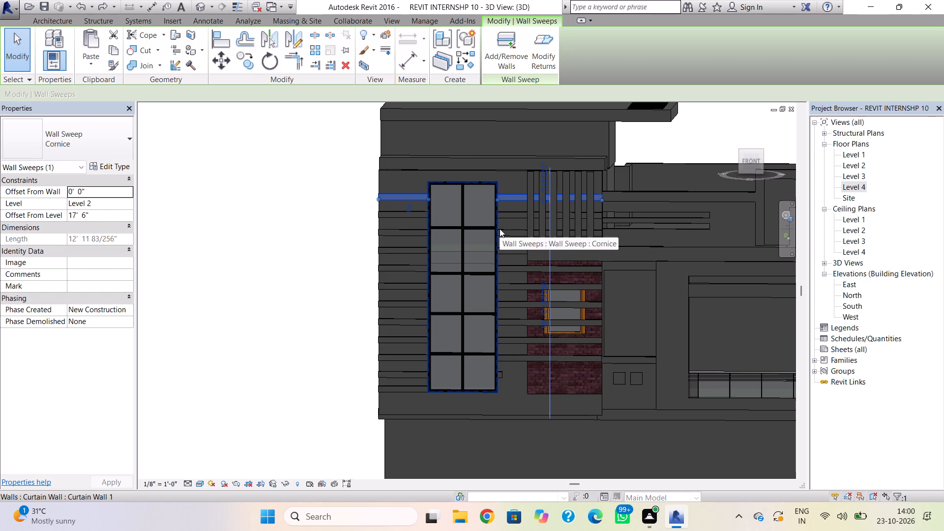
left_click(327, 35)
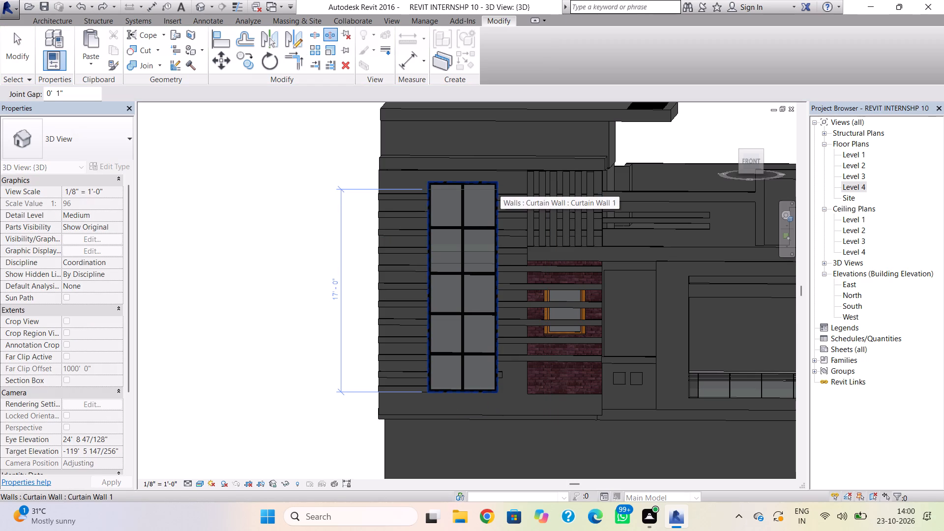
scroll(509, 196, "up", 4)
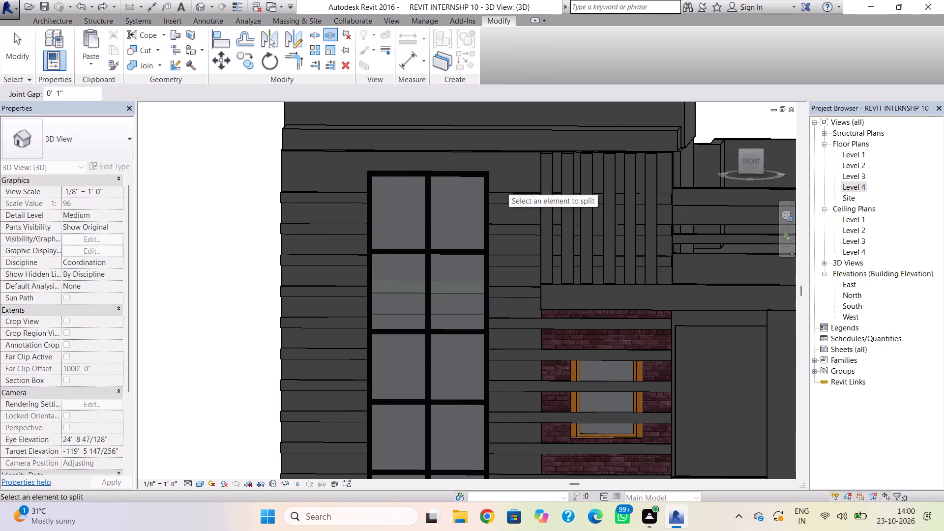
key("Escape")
Delete the six uppermost Cornice sweeps beside the tall window, starting from those at 16' 0" and 17' 6" offset.
left_click(337, 190)
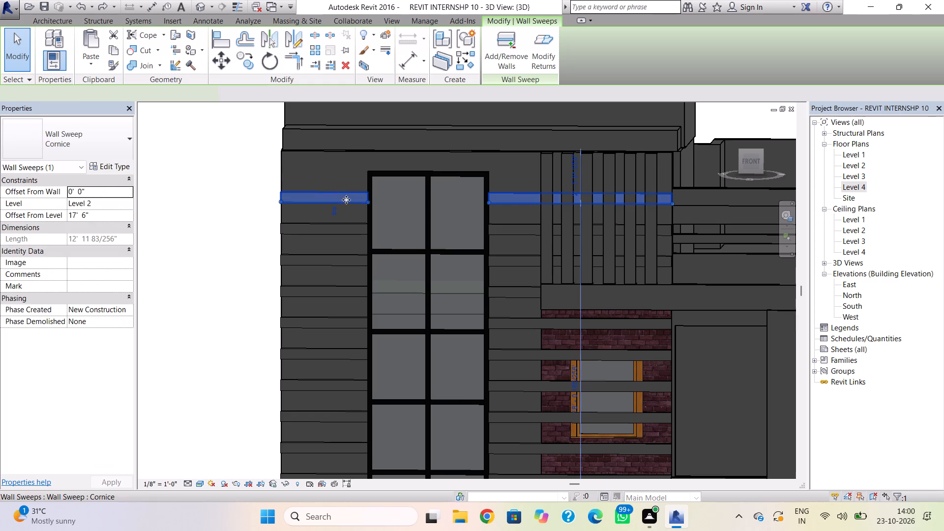
left_click(329, 229)
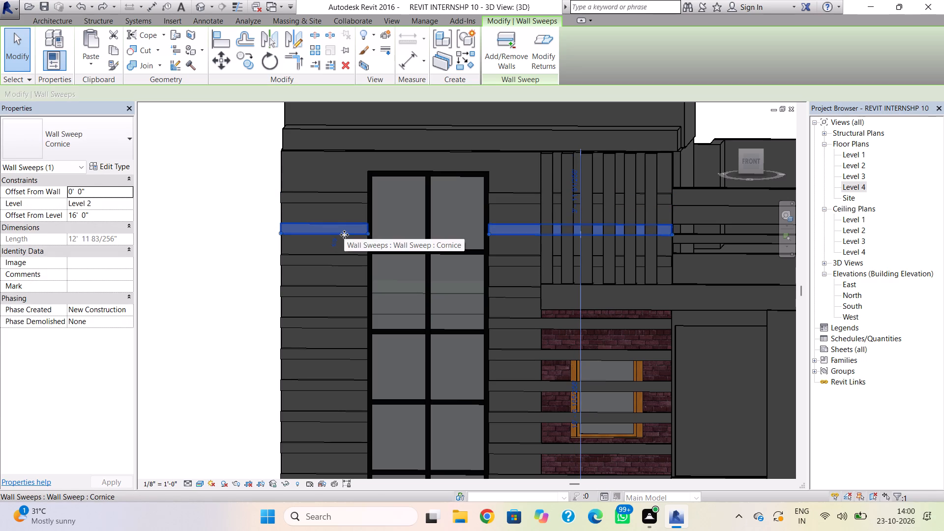
key("Delete")
left_click(328, 198)
key("Delete")
left_click(316, 255)
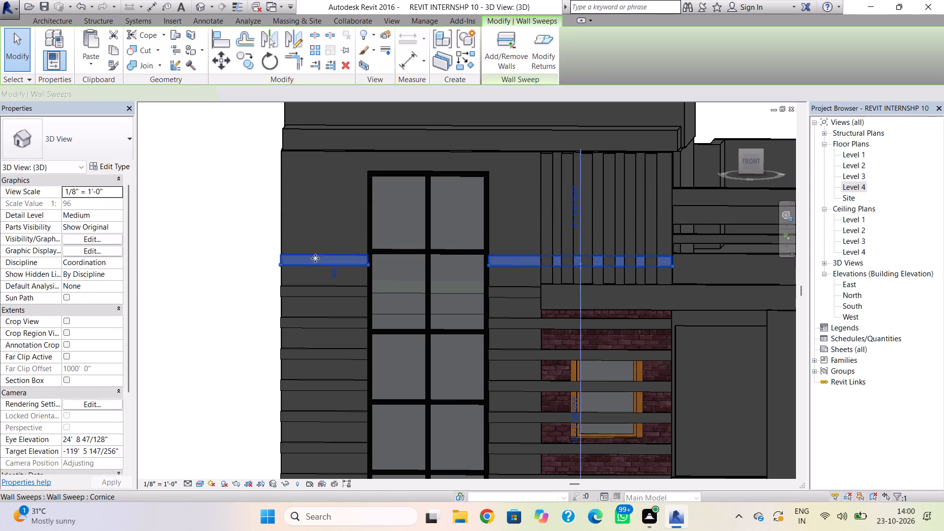
key("Delete")
left_click(320, 295)
key("Delete")
left_click(311, 323)
key("Delete")
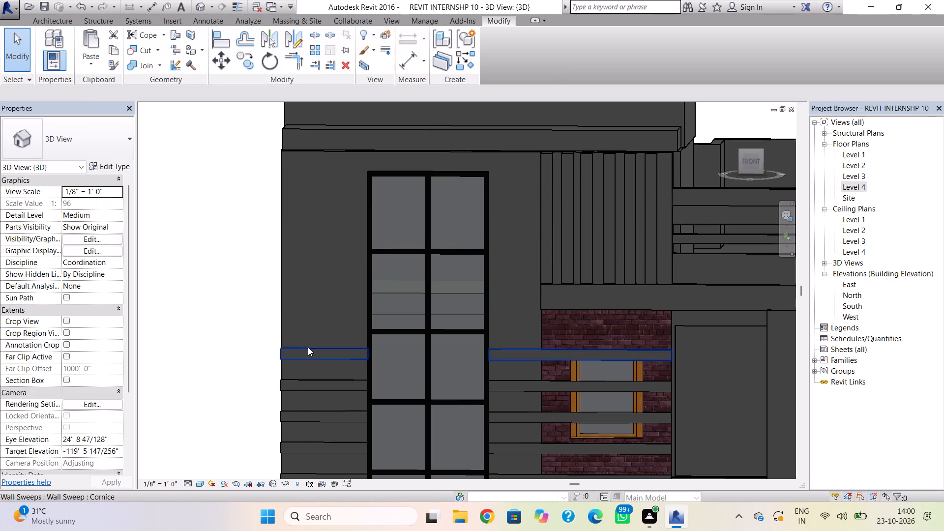
left_click(308, 349)
key("Delete")
Delete the six remaining Cornice sweeps beside the tall window, from the one at 8' 6" offset down to the lowest.
scroll(310, 344, "down", 2)
middle_click_drag(308, 322, 318, 199)
left_click(320, 244)
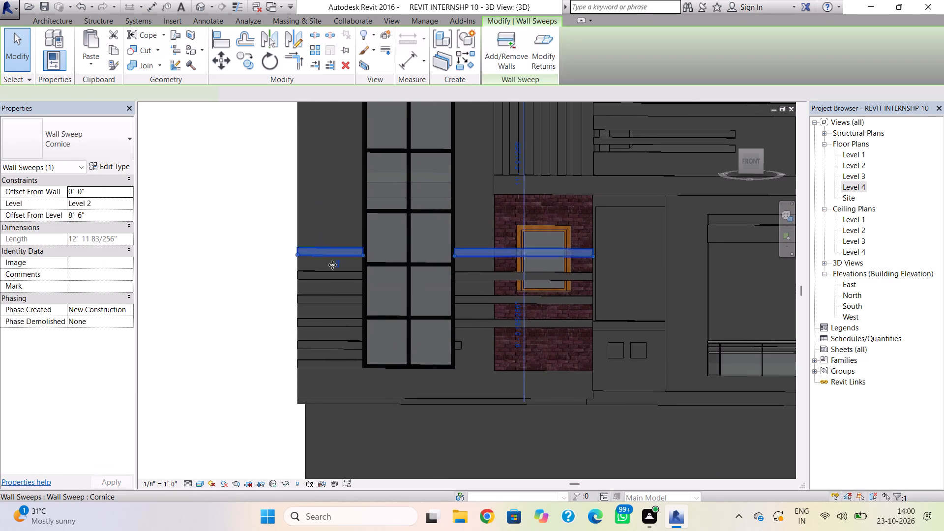
key("Delete")
left_click(333, 282)
key("Delete")
left_click(333, 294)
key("Delete")
left_click(338, 317)
key("Delete")
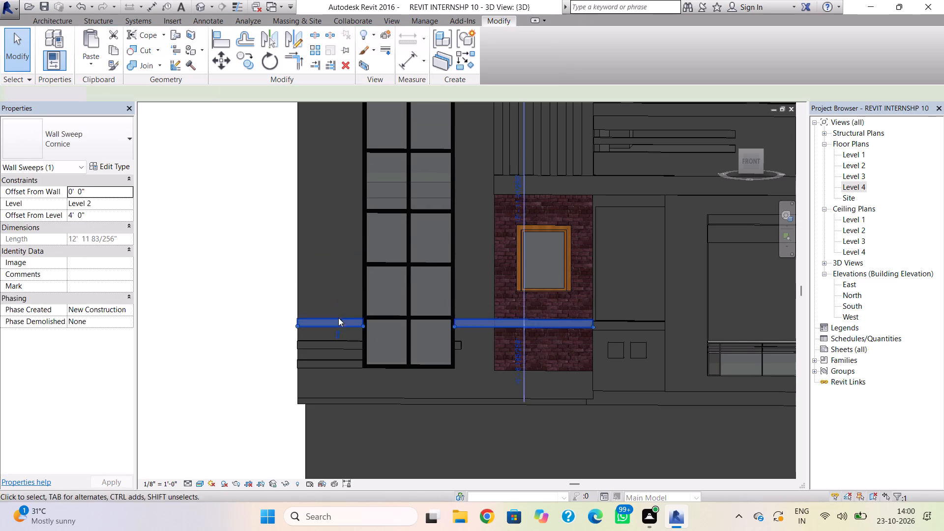
left_click(339, 350)
key("Delete")
left_click(337, 357)
key("Delete")
scroll(368, 286, "down", 3)
middle_click_drag(367, 286, 360, 311)
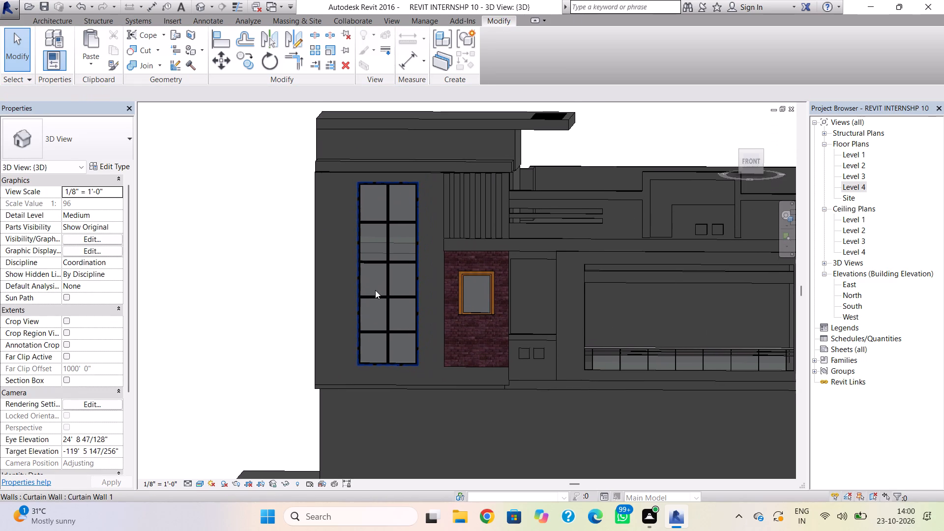
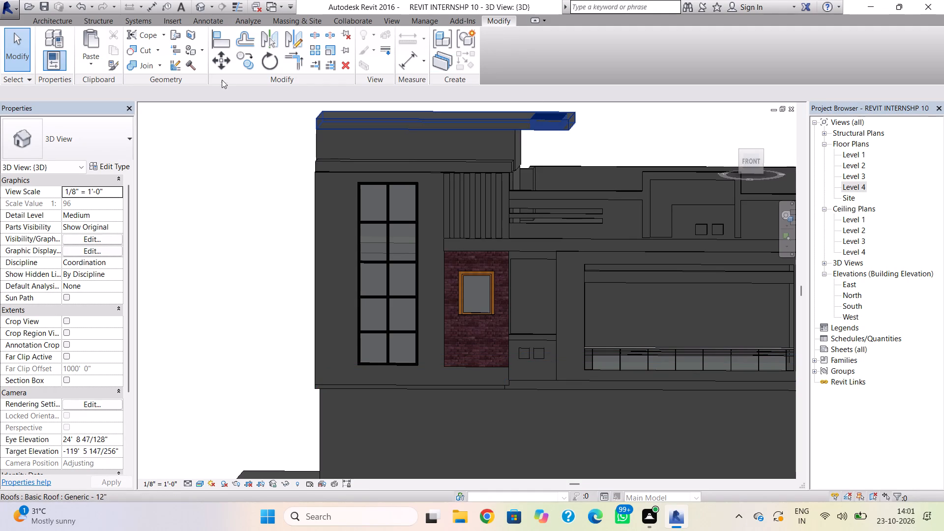
Start an in-place model component in the Walls category, accepting the default name.
left_click(49, 22)
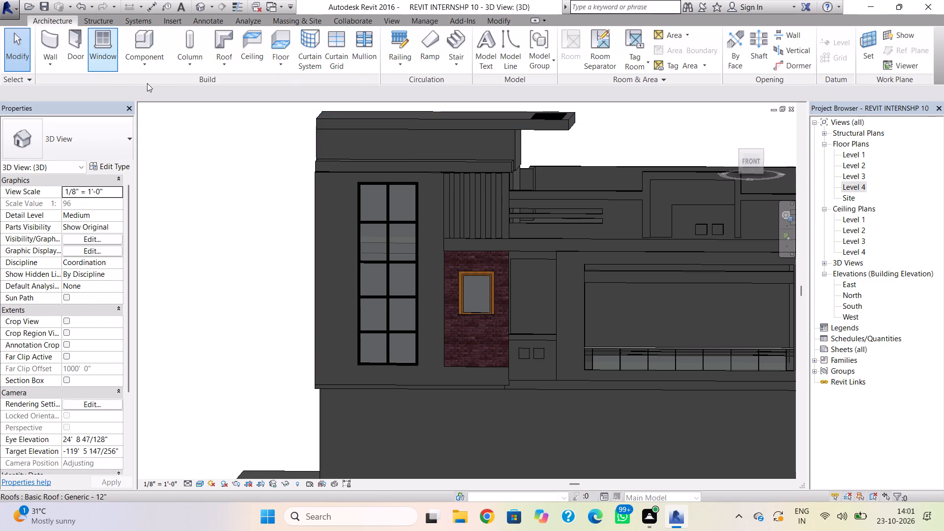
left_click(144, 66)
left_click(152, 108)
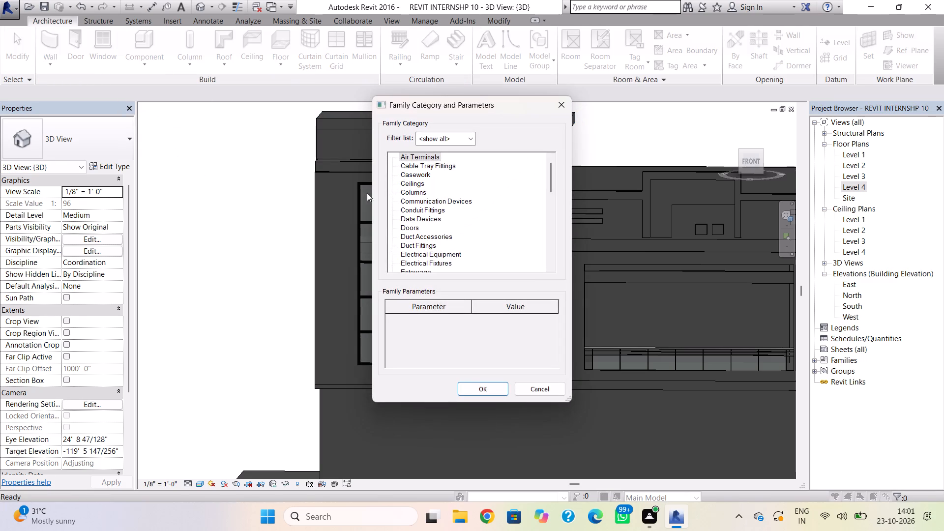
scroll(426, 214, "down", 20)
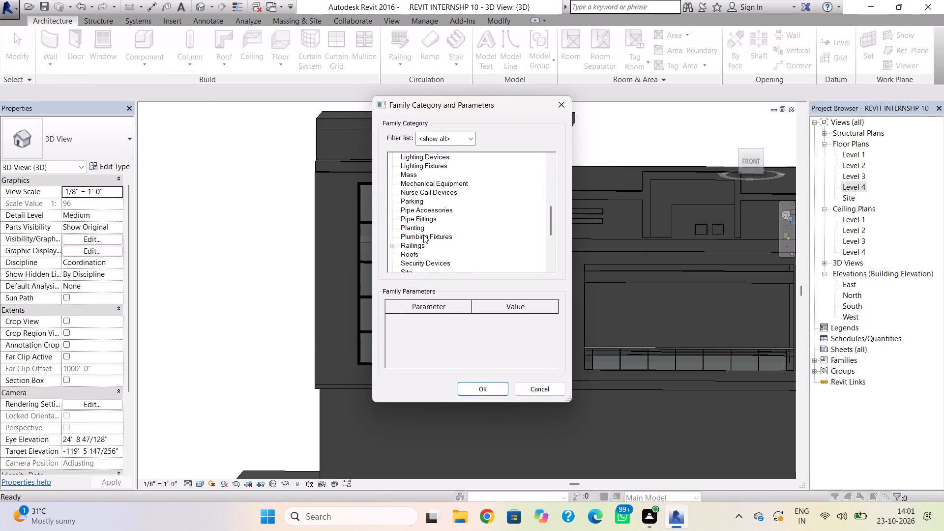
scroll(423, 235, "down", 15)
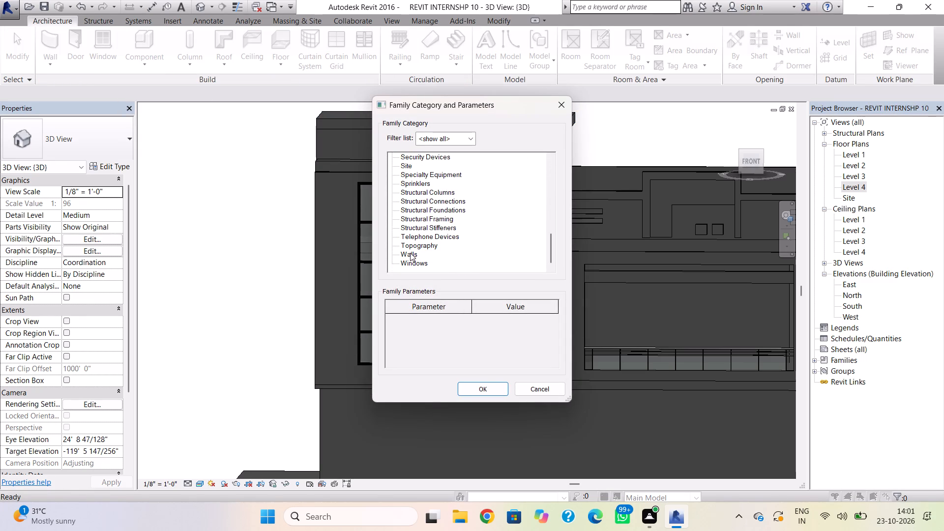
left_click(410, 253)
left_click(485, 382)
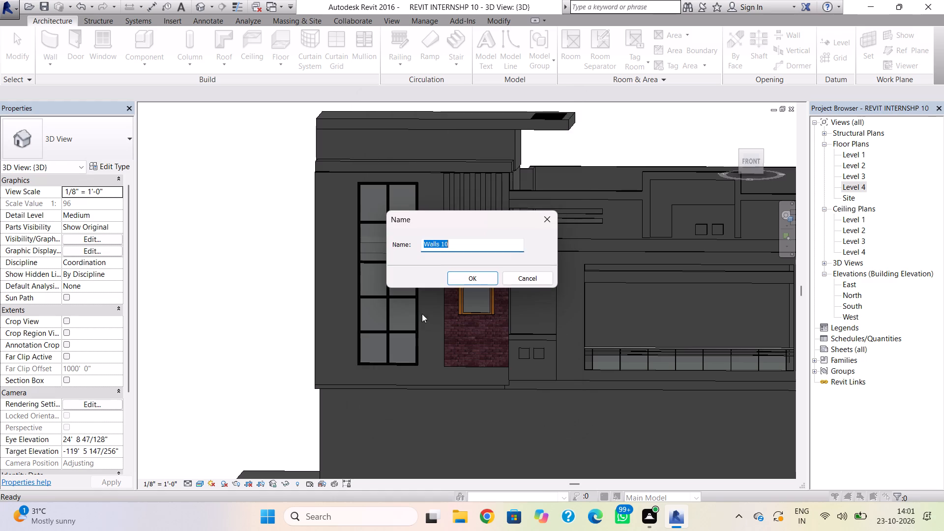
left_click(470, 279)
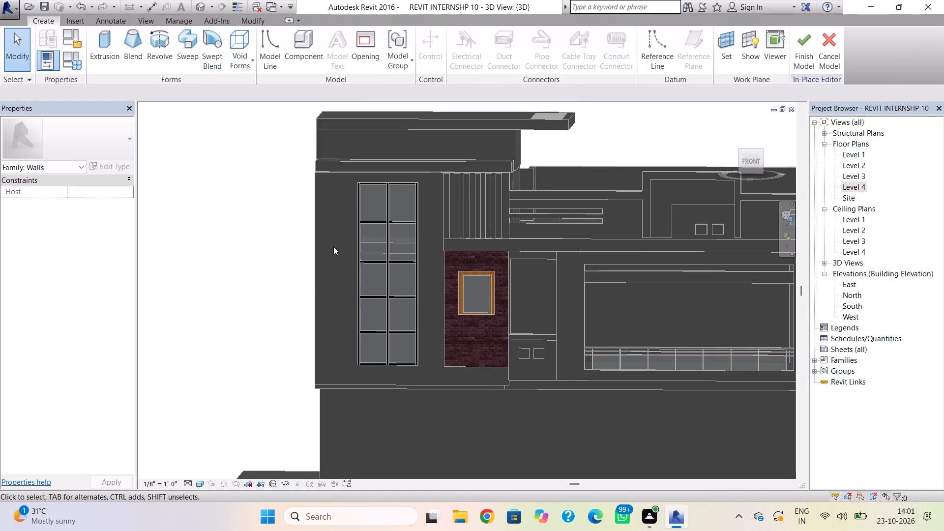
Start a solid Extrusion and pick the tower's front wall face around the tall window as its work plane.
right_click_drag(332, 234, 344, 236, "shift")
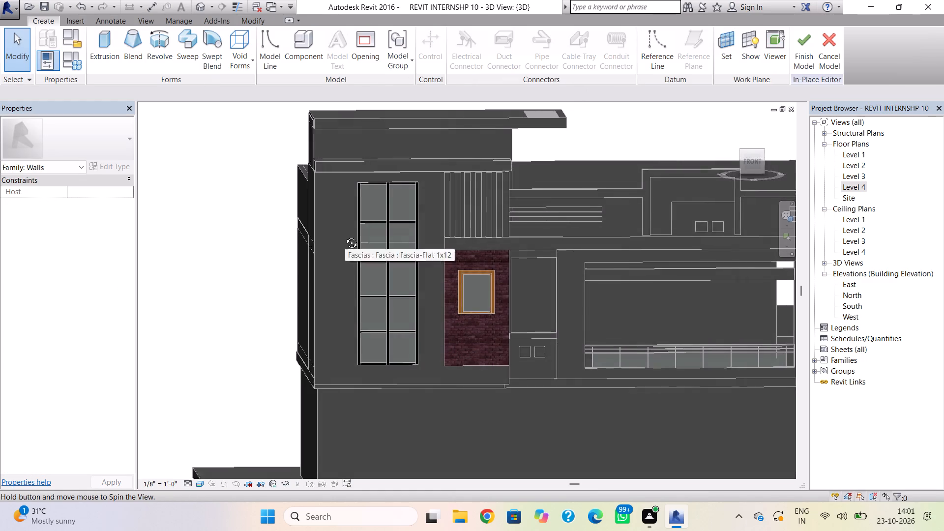
right_click_drag(344, 236, 341, 234, "shift")
scroll(354, 226, "up", 3)
right_click(354, 226, "shift")
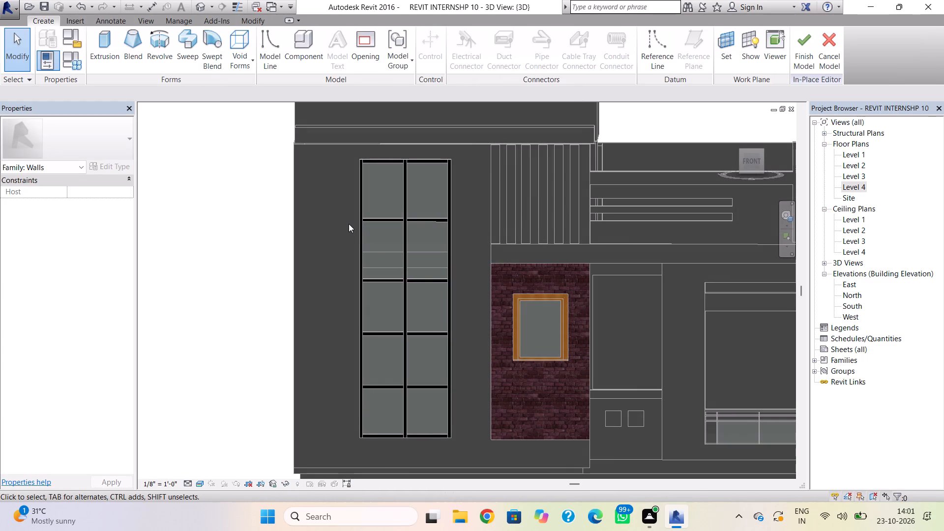
scroll(349, 224, "up", 1)
middle_click_drag(349, 224, 362, 195)
scroll(352, 212, "down", 2)
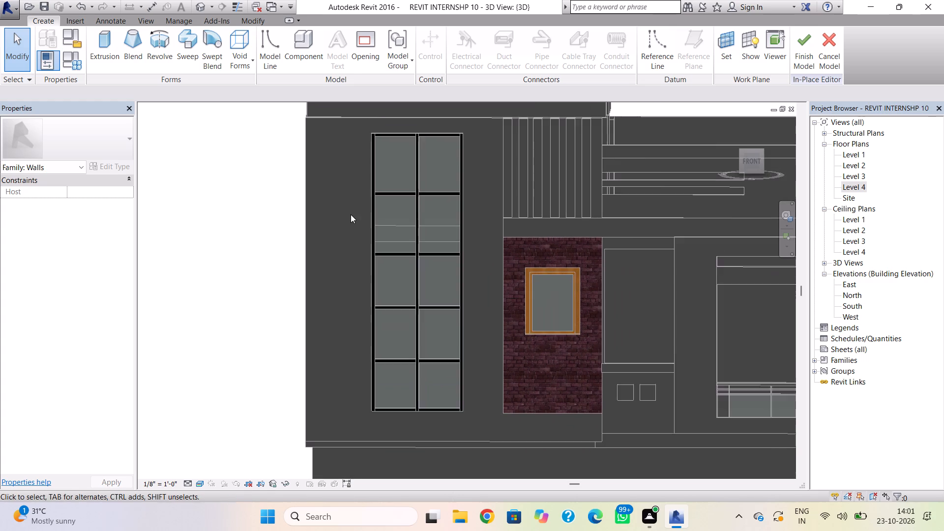
middle_click_drag(351, 214, 357, 215)
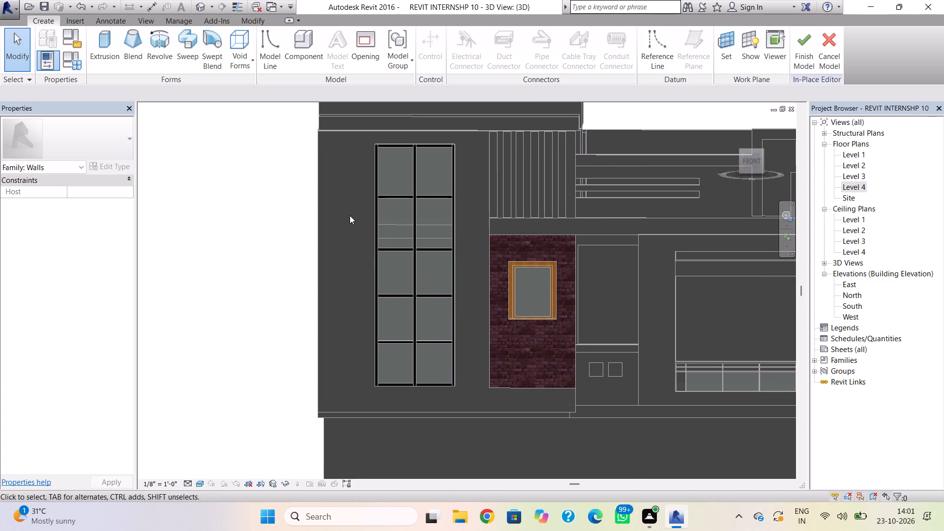
left_click(104, 59)
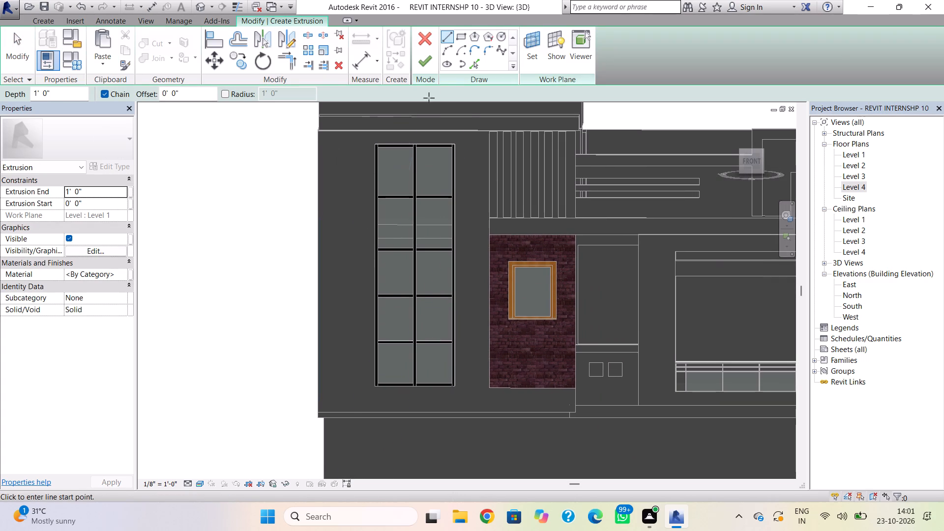
left_click(531, 43)
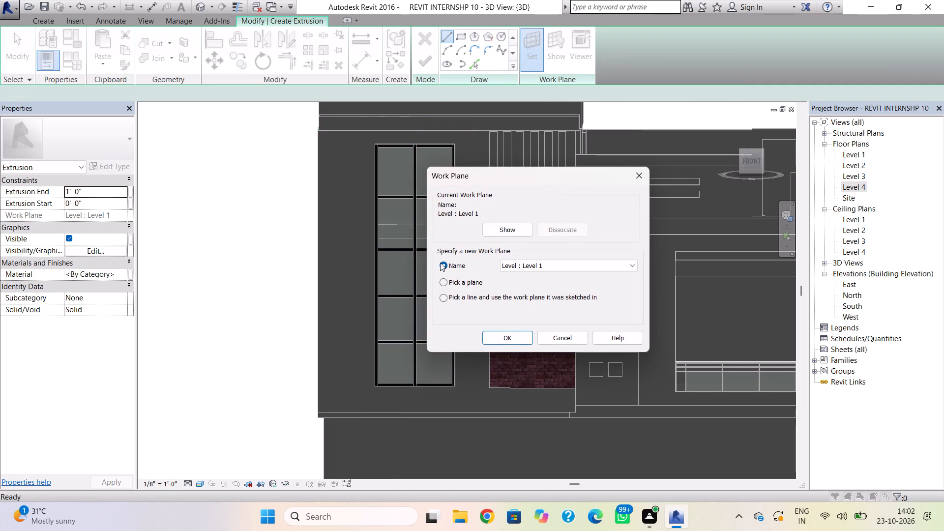
left_click(445, 279)
left_click(494, 332)
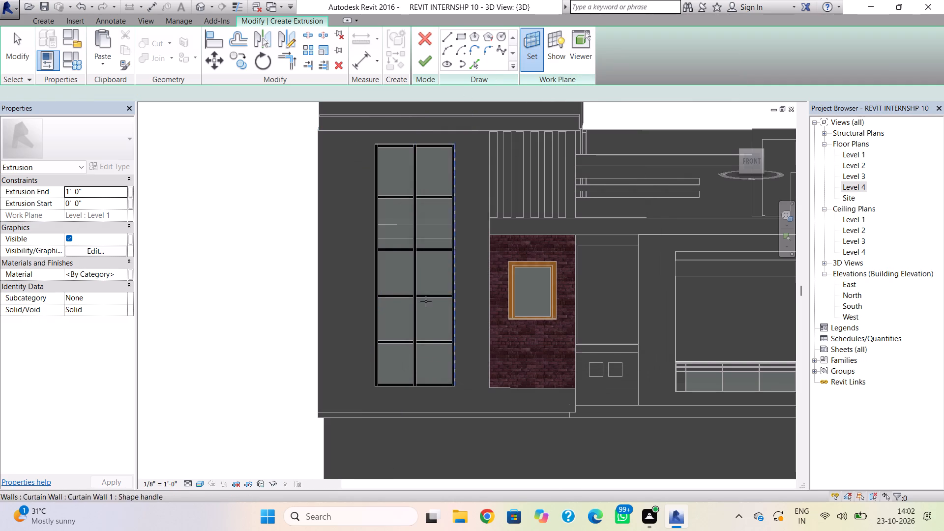
left_click(324, 136)
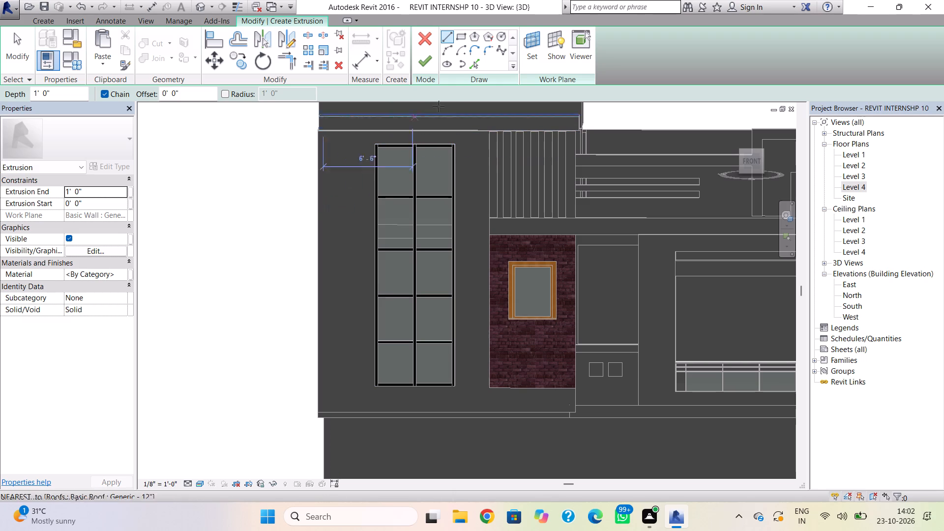
Sketch a rectangle about 9 1/4" high from the tower's outer wall edge to the tall window's frame, level with its head.
left_click(458, 42)
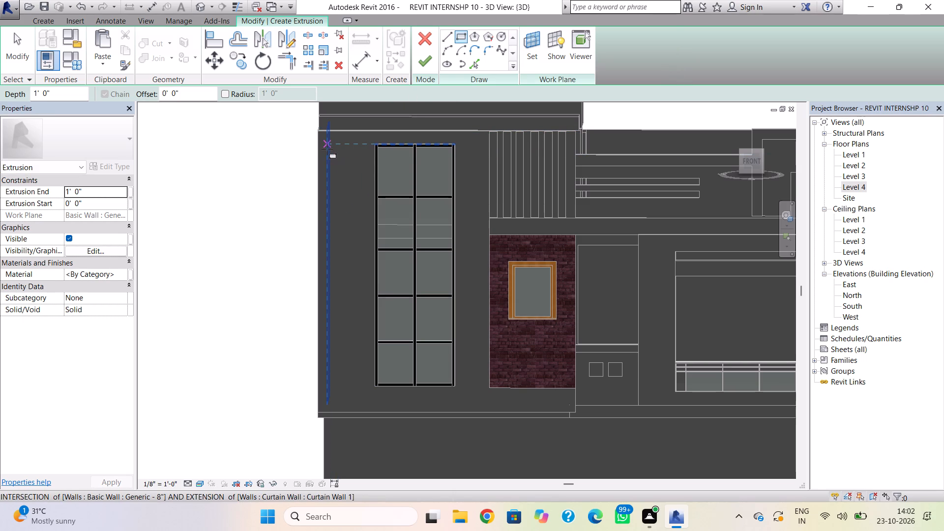
scroll(327, 148, "up", 2)
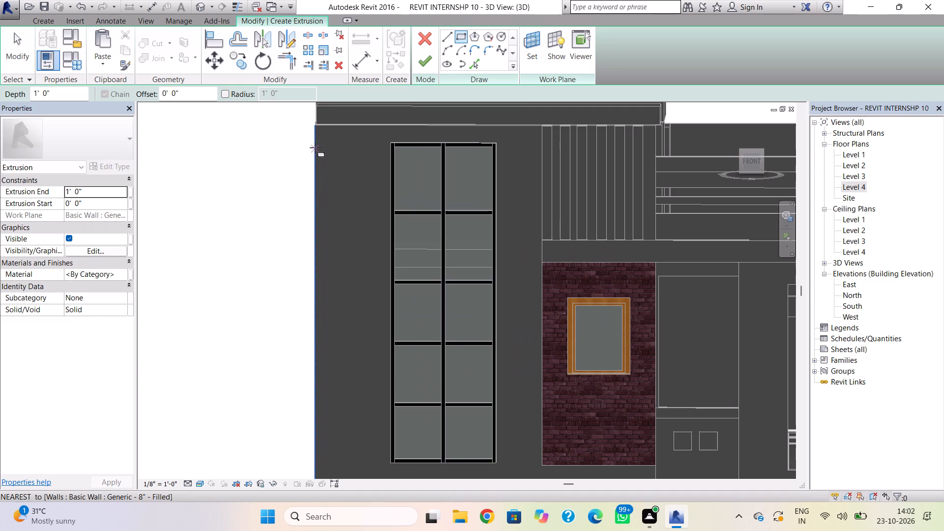
left_click(314, 143)
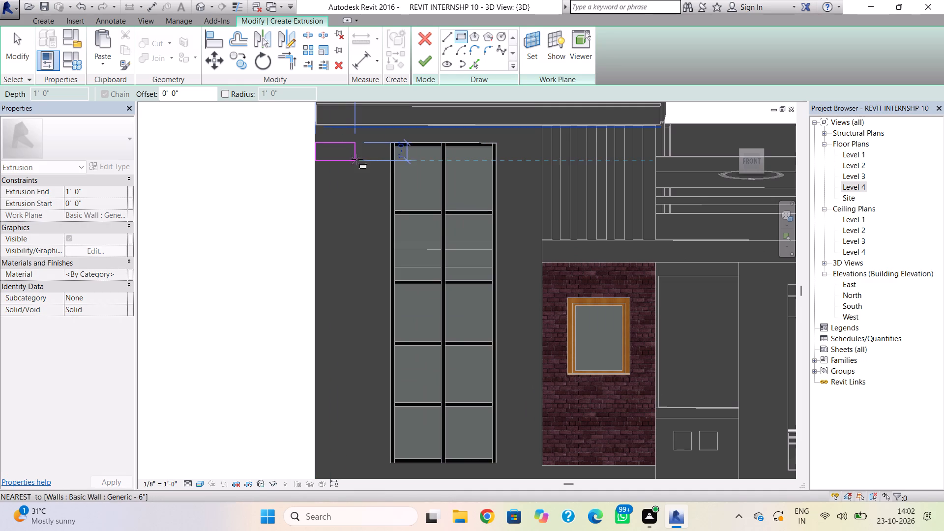
left_click(389, 153)
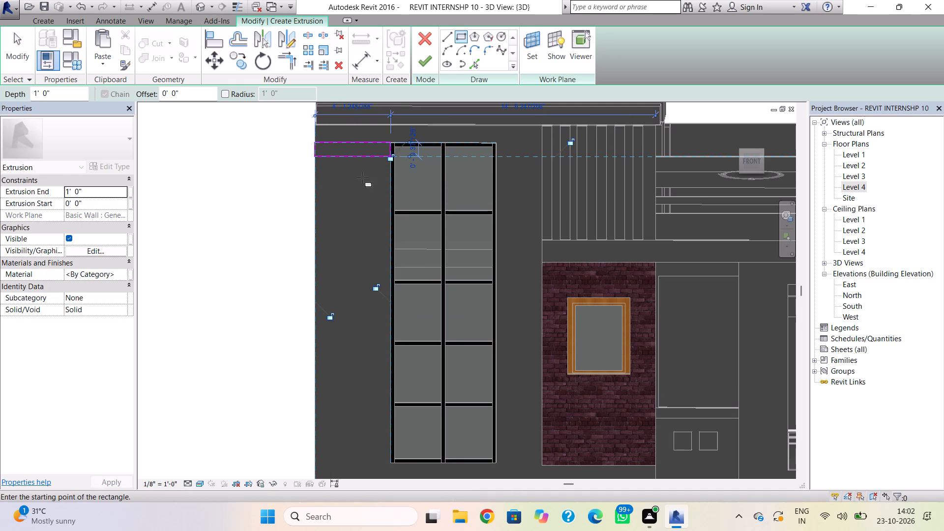
left_click(315, 168)
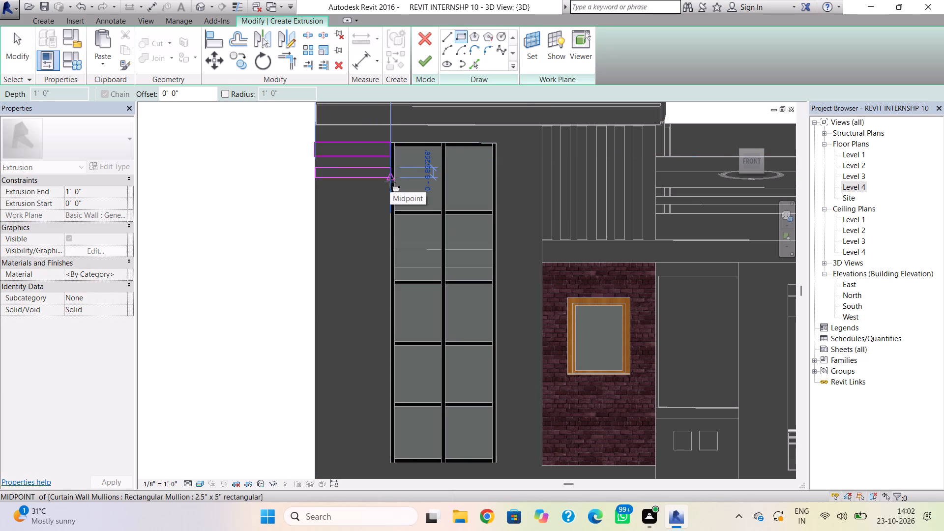
key("Escape")
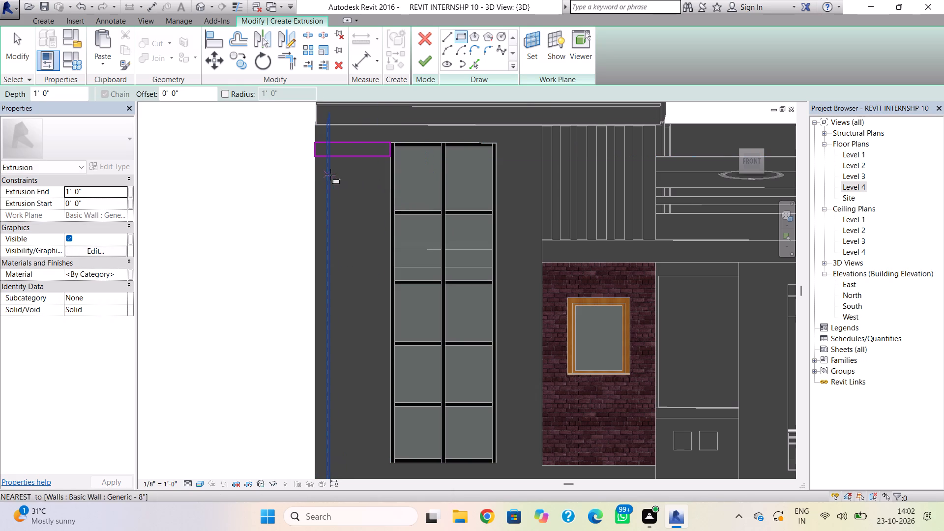
key("Escape")
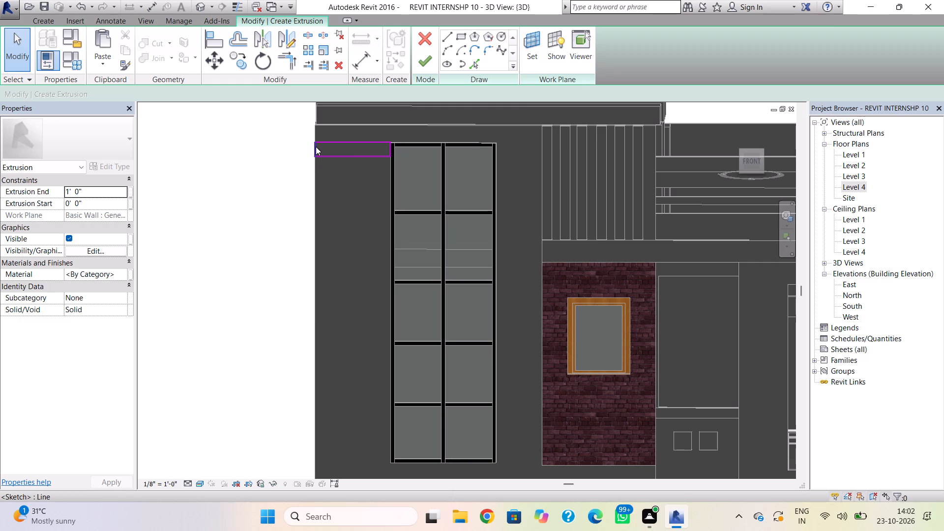
Copy the rectangle's four sketch lines and paste four copies stacked below it along the tower's outer wall edge, with gaps between.
left_click(316, 147, "ctrl")
left_click(338, 143, "ctrl")
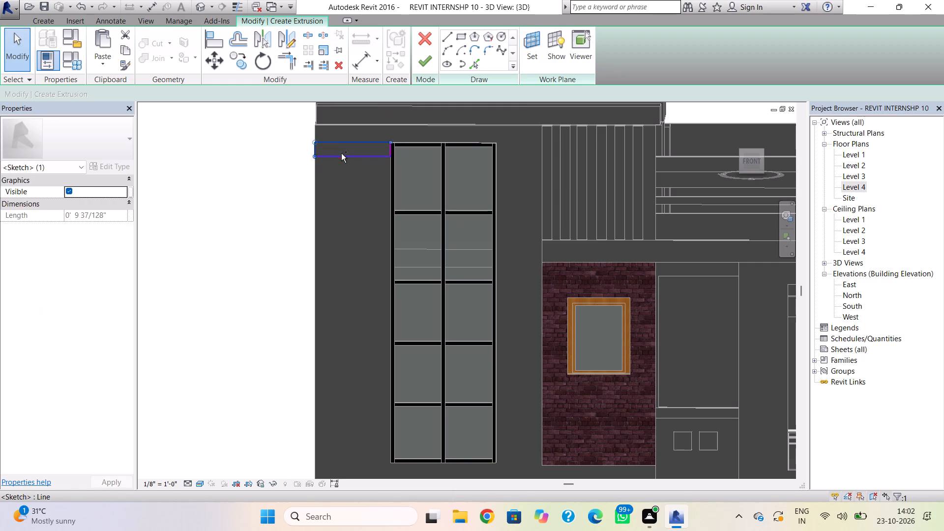
left_click(341, 158, "ctrl")
scroll(389, 154, "up", 4)
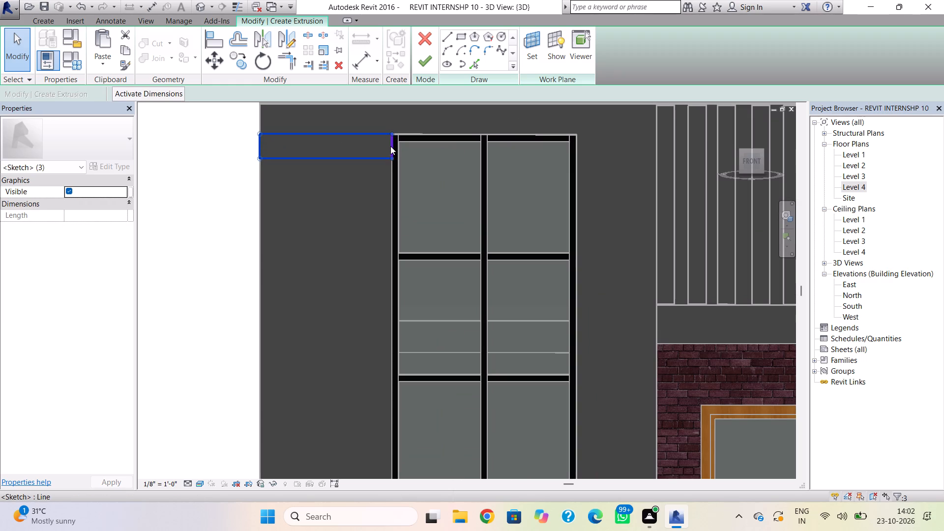
left_click(390, 146, "ctrl")
scroll(307, 181, "down", 1)
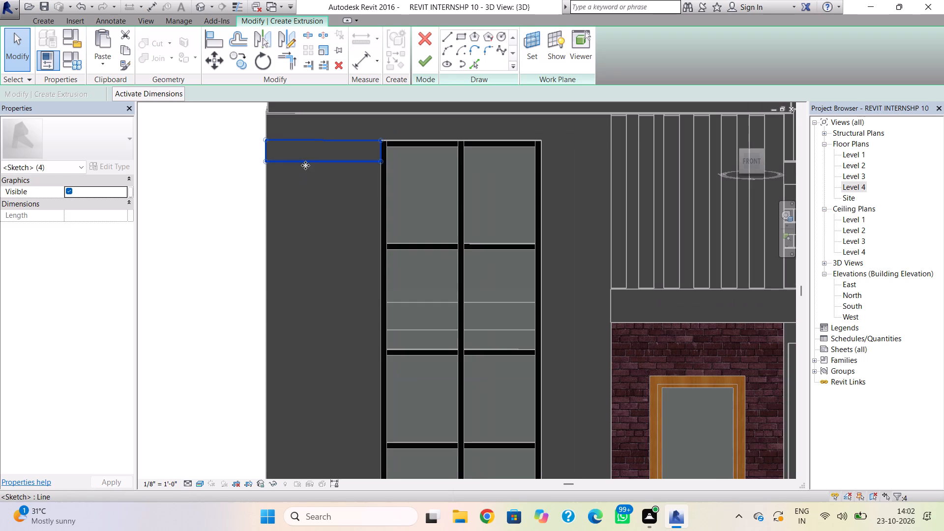
key("ctrl+c")
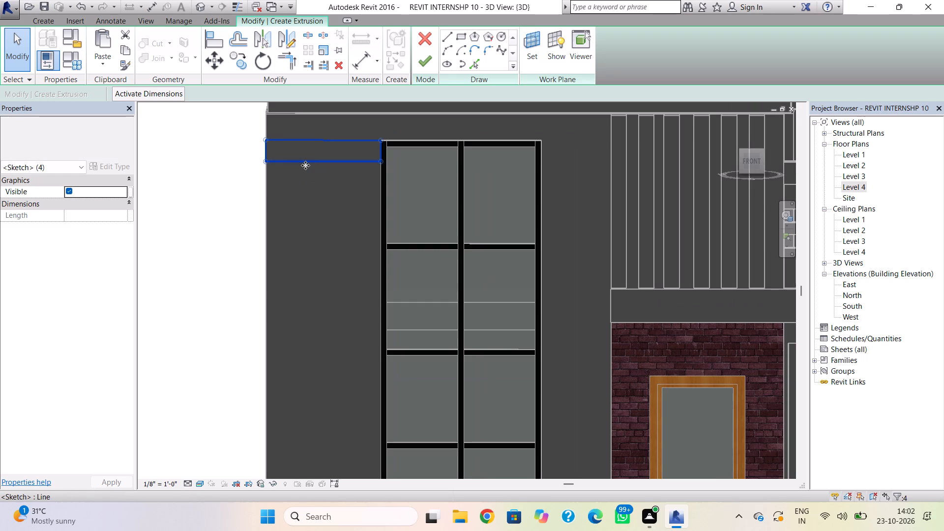
key("ctrl+v")
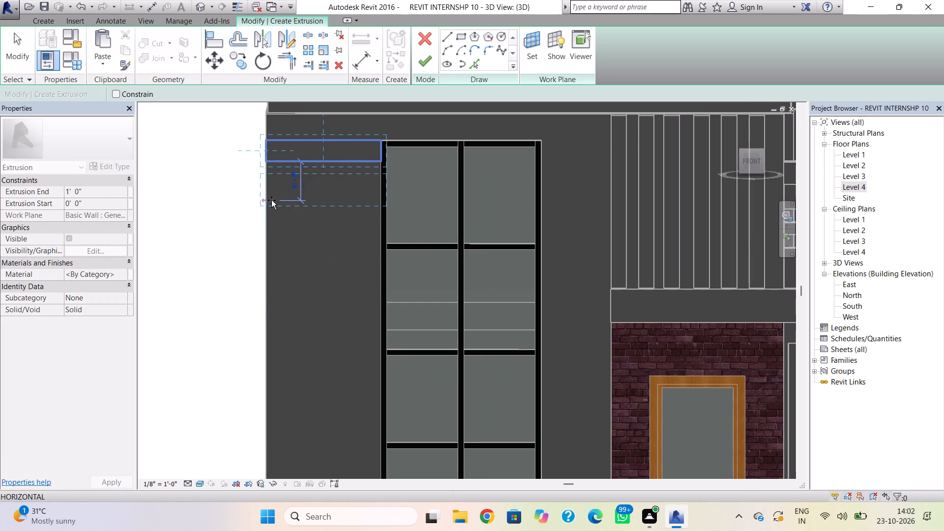
left_click(267, 199)
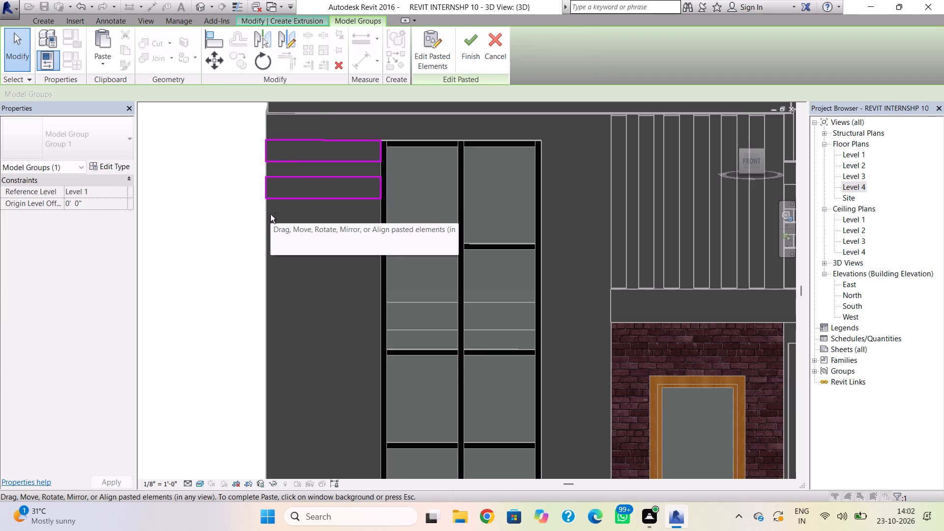
key("ctrl+v")
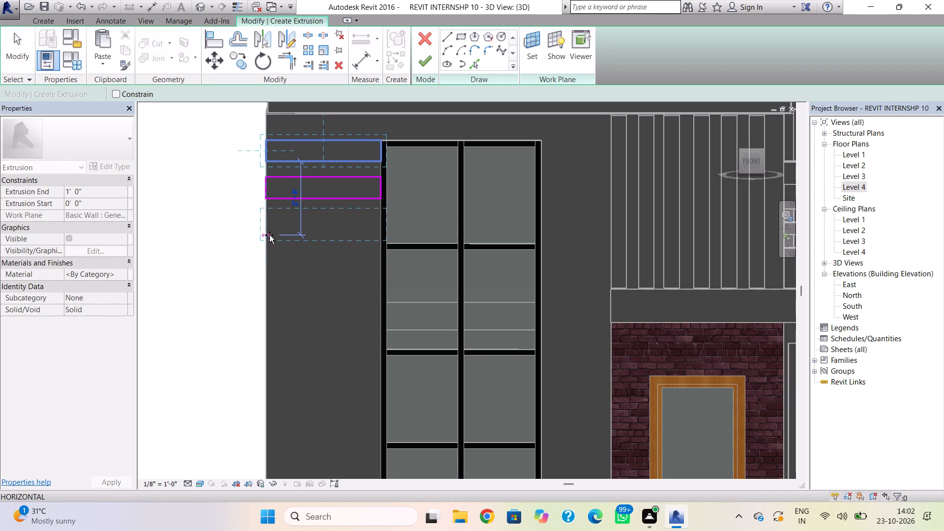
left_click(269, 236)
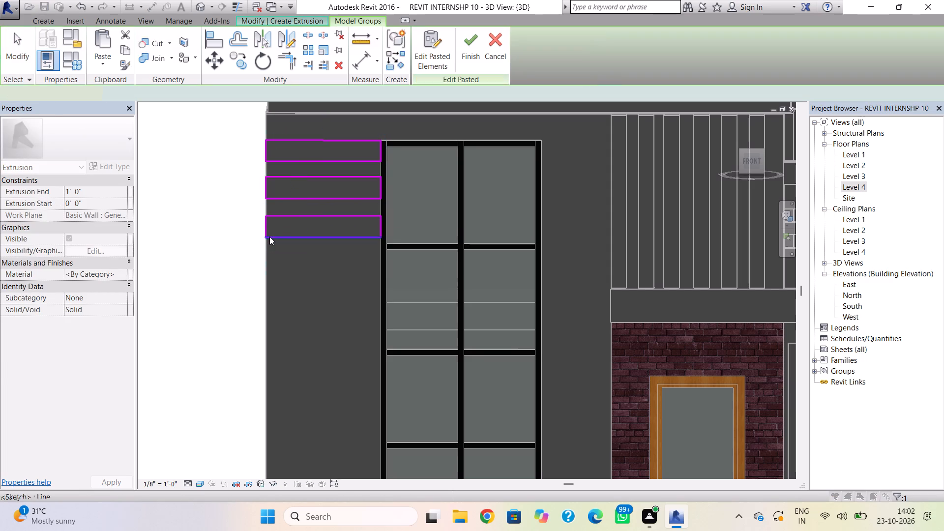
key("ctrl+v")
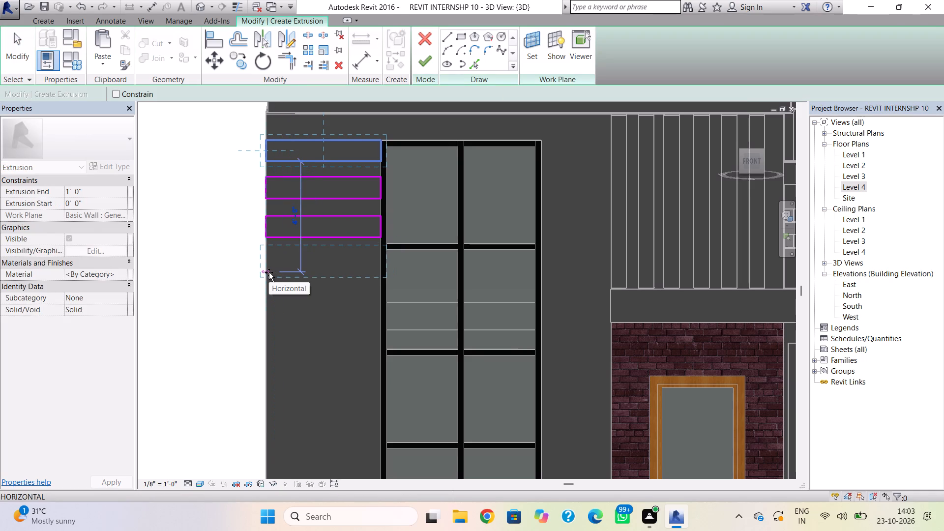
left_click(269, 272)
key("ctrl+v")
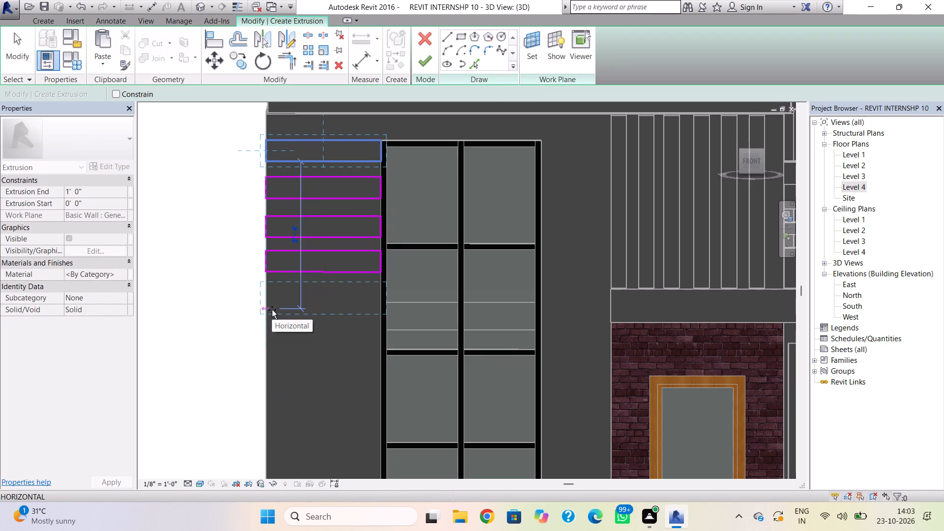
left_click(272, 310)
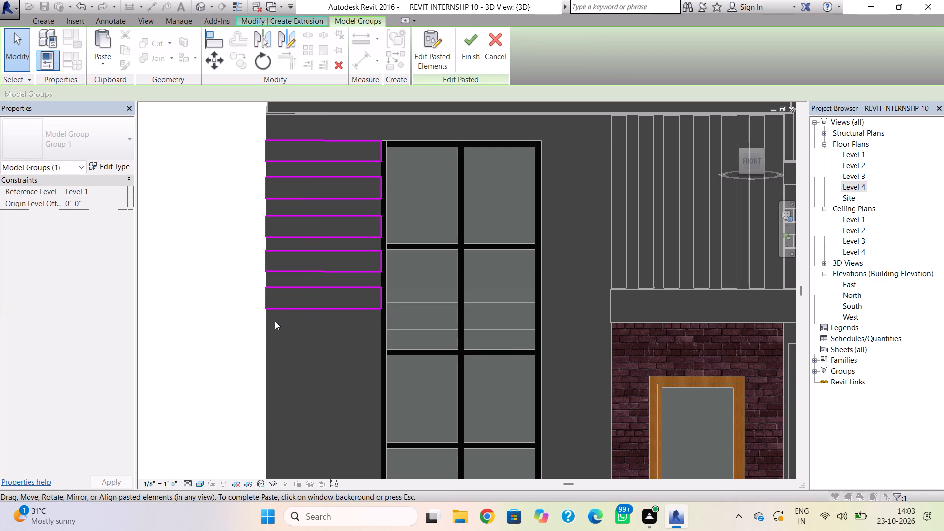
Paste four more copies of the band rectangle below the existing five, along the tower's outer wall edge, with similar gaps.
scroll(266, 332, "down", 1)
middle_click_drag(270, 333, 289, 312)
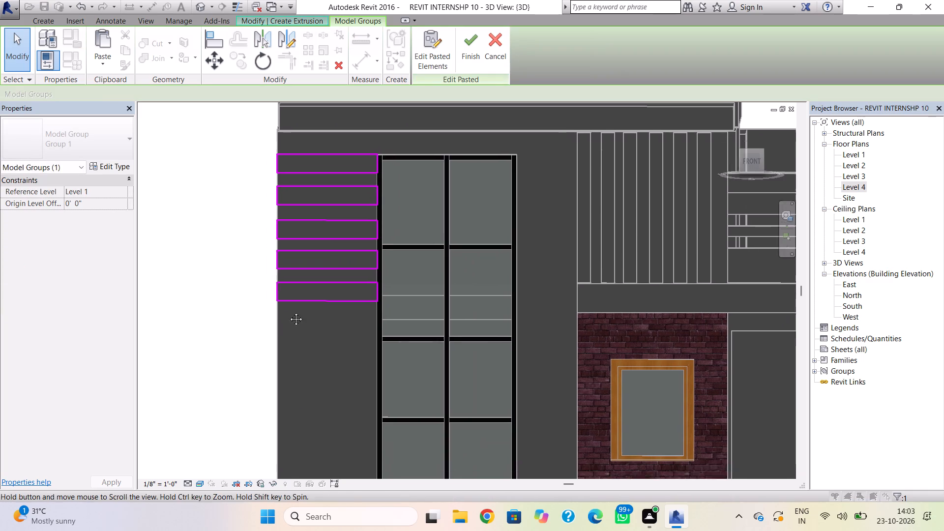
middle_click_drag(289, 312, 297, 299)
middle_click_drag(306, 329, 319, 301)
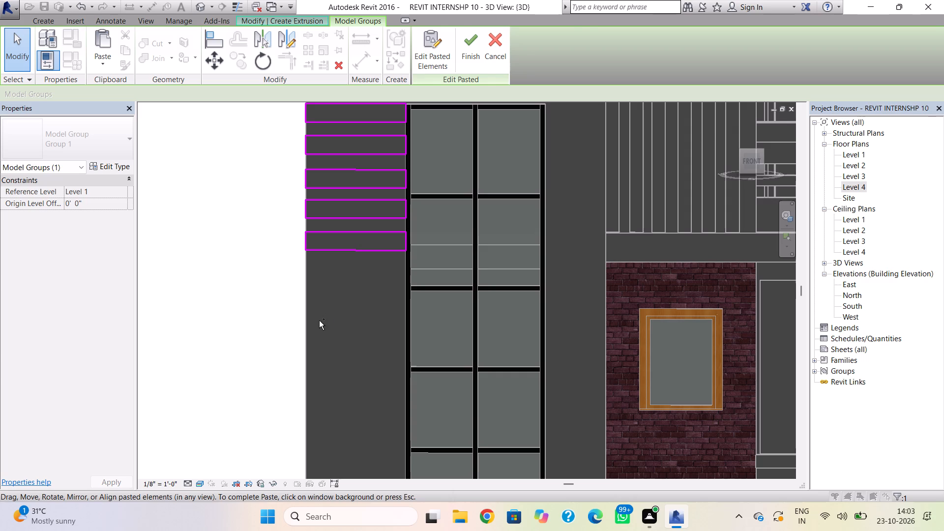
key("ctrl+v")
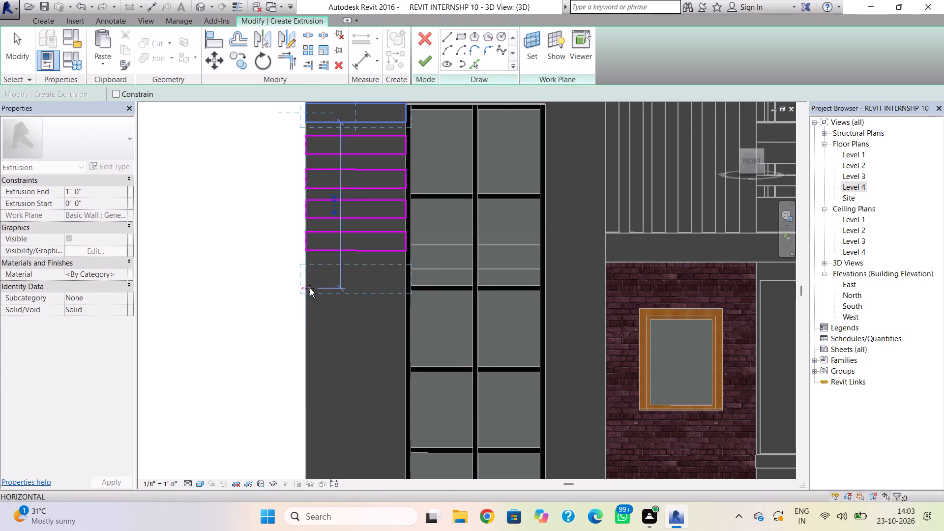
left_click(308, 285)
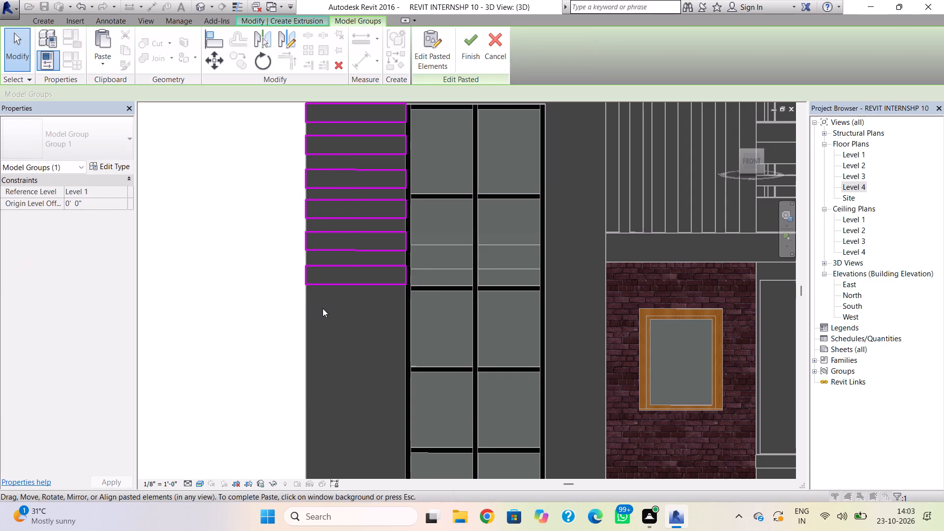
middle_click_drag(323, 307, 330, 290)
scroll(329, 291, "up", 1)
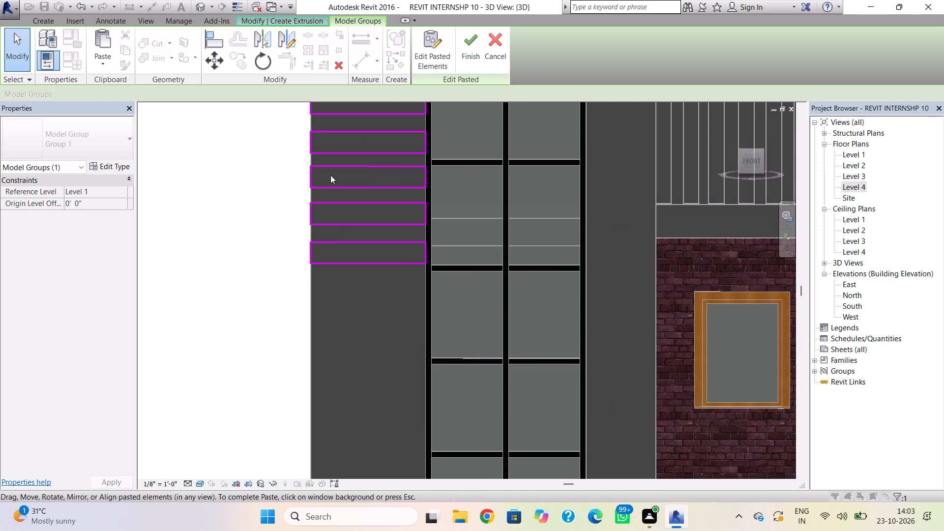
key("ctrl+v")
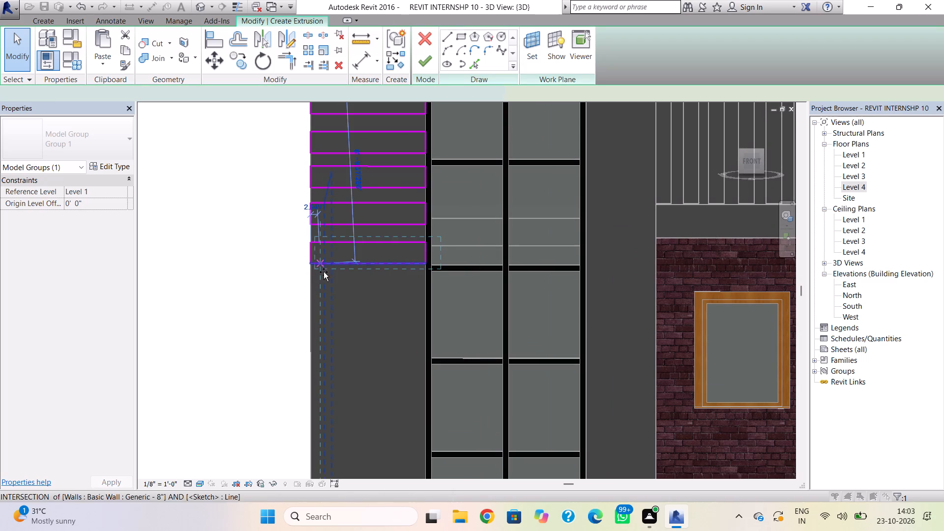
left_click(318, 297)
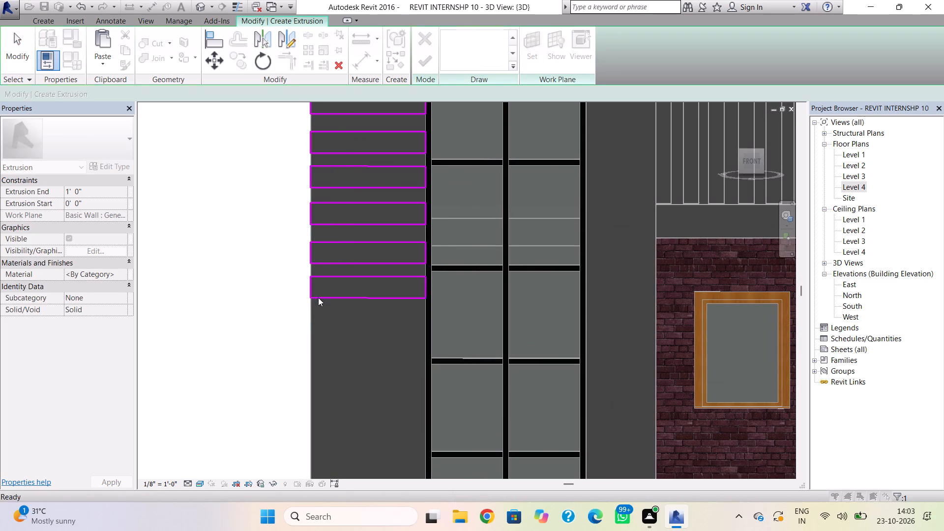
key("ctrl+v")
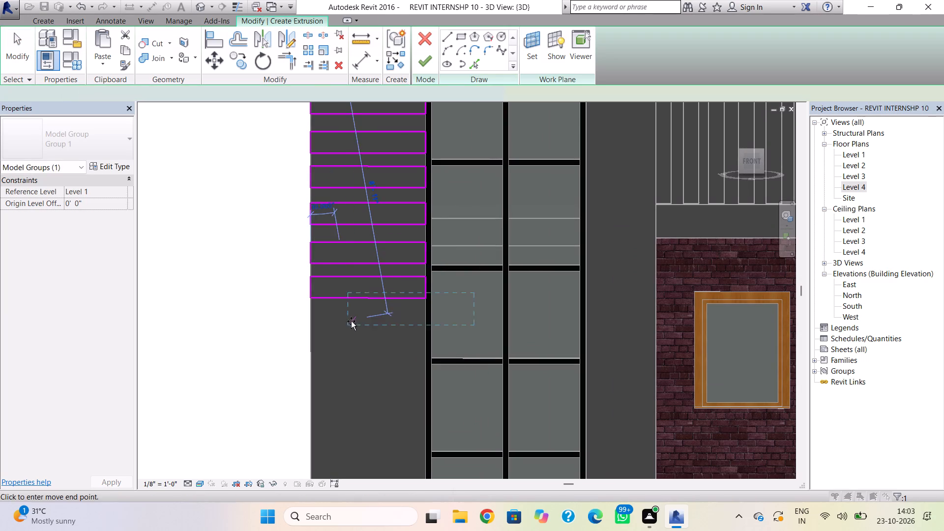
left_click(316, 337)
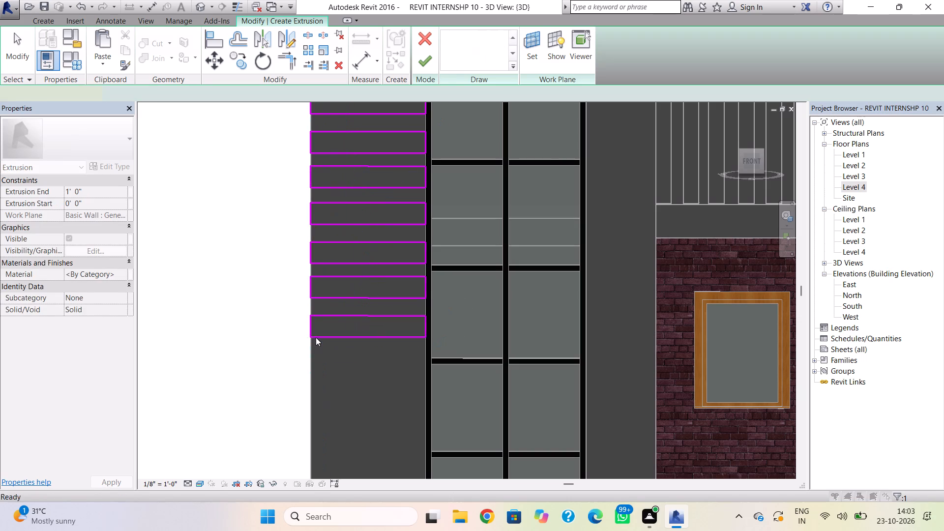
key("ctrl+v")
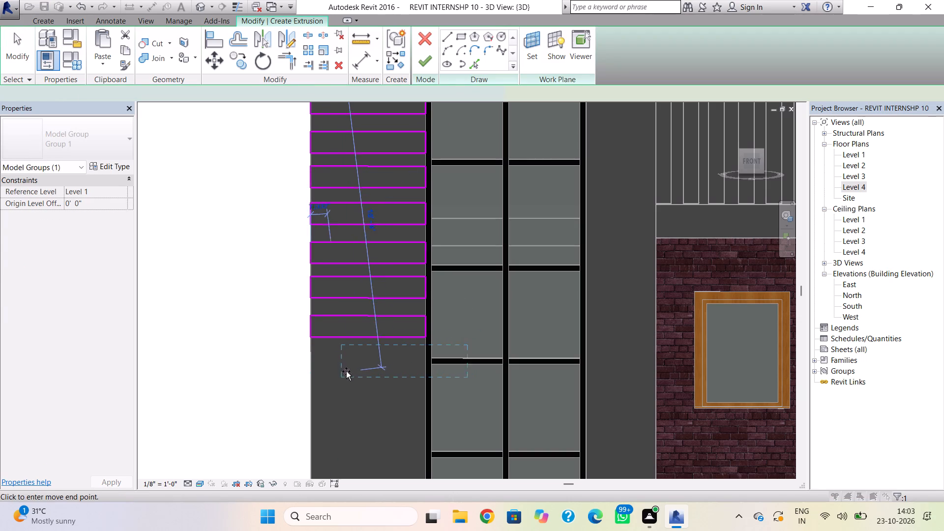
left_click(316, 374)
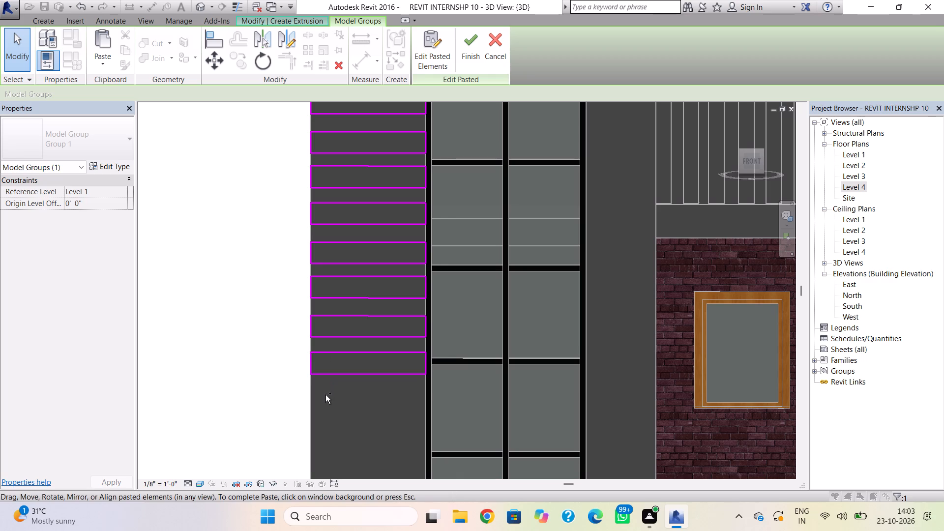
Continue the stack with four more pasted rectangles, the lowest ending just above the tall window's bottom frame.
key("ctrl+v")
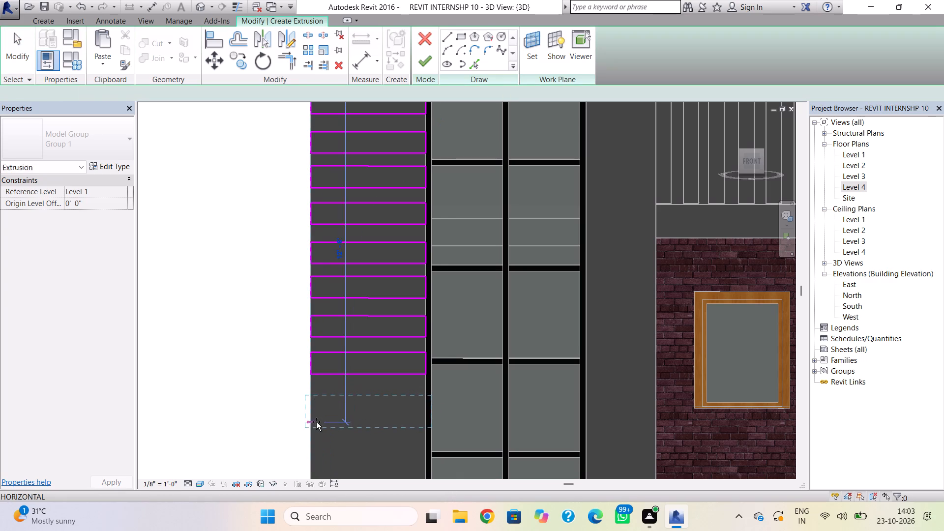
left_click(319, 414)
scroll(323, 419, "down", 1)
middle_click_drag(326, 419, 351, 323)
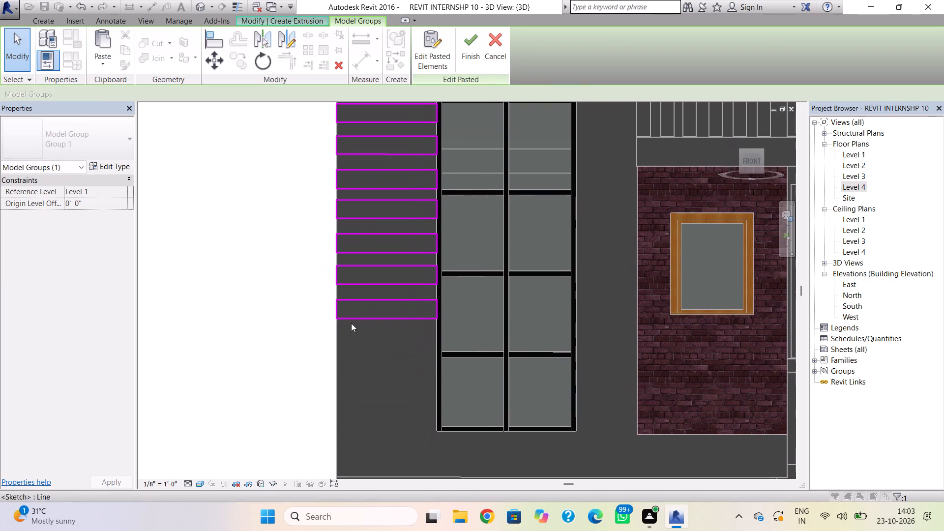
key("ctrl+v")
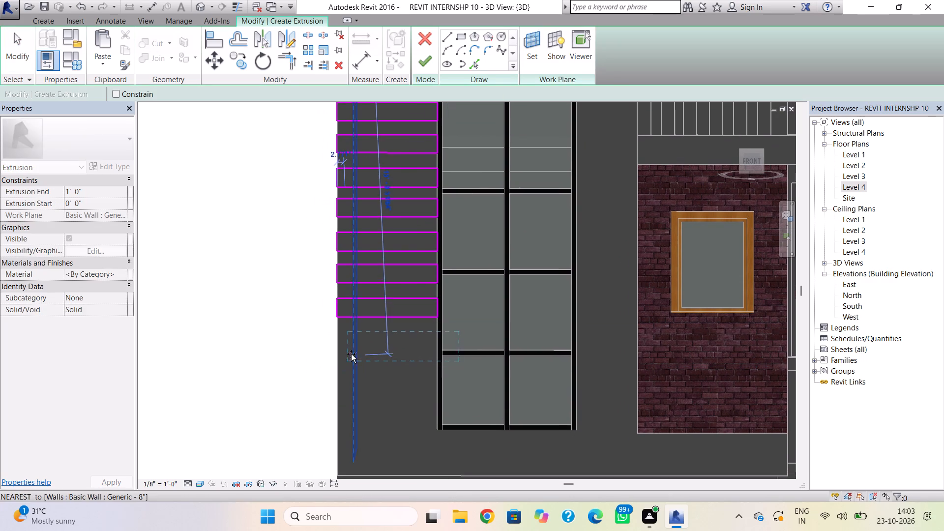
left_click(344, 351)
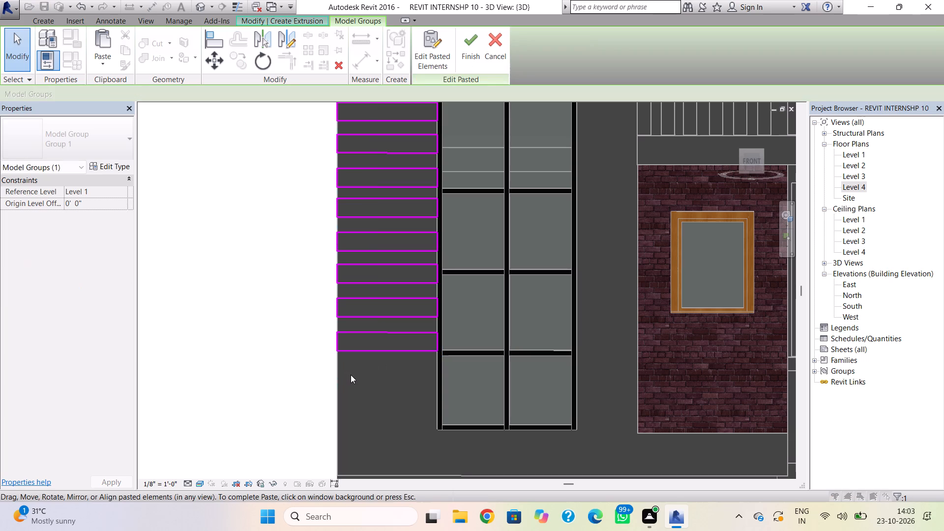
key("ctrl+v")
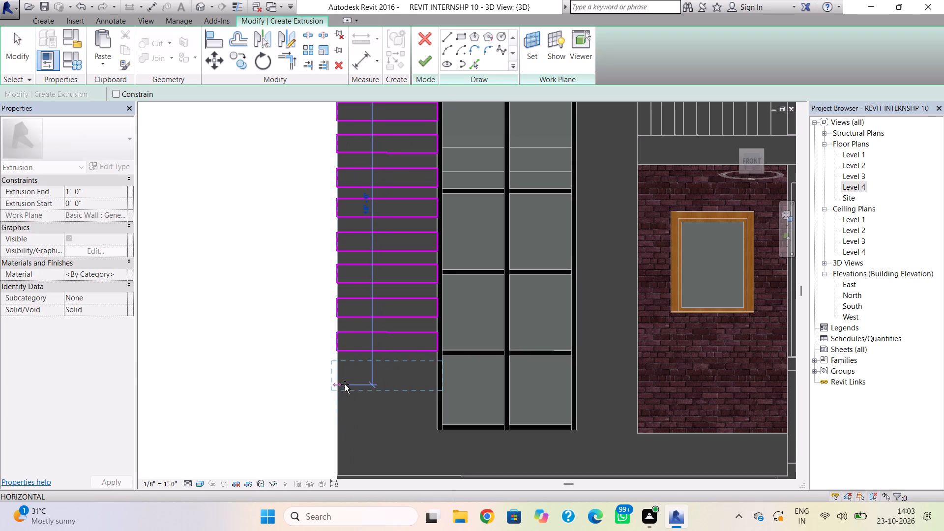
left_click(345, 384)
key("ctrl+v")
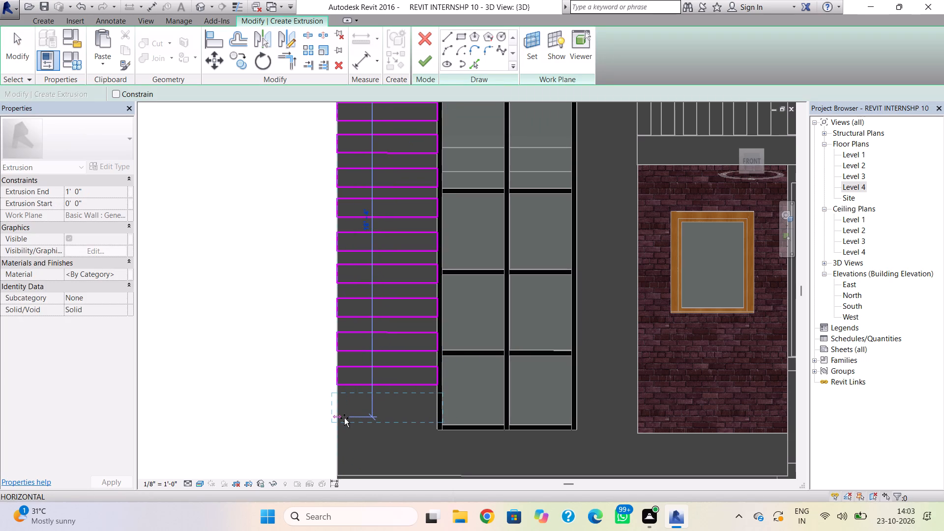
left_click(344, 418)
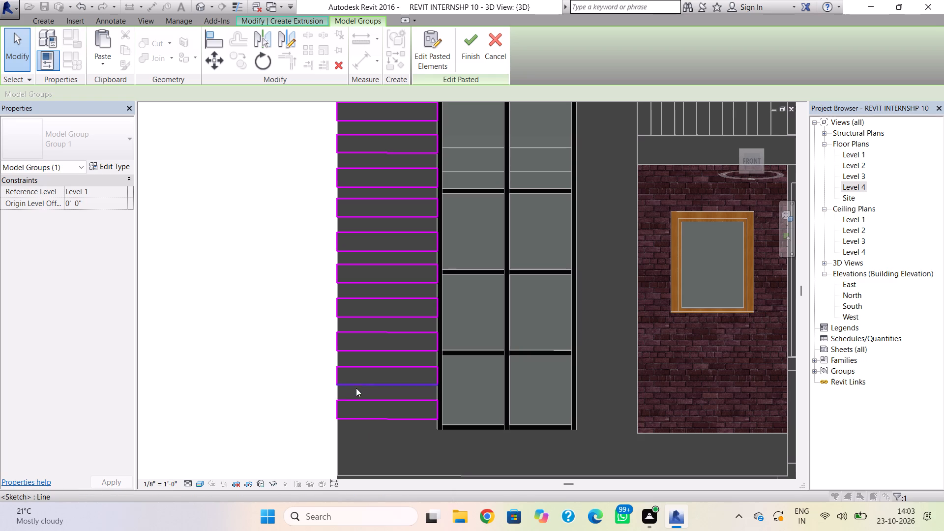
key("Escape")
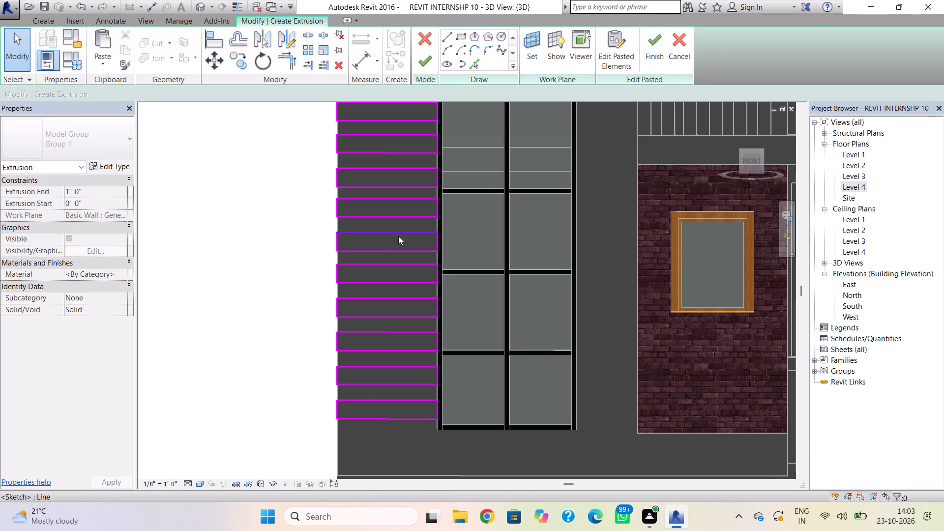
Finish the extrusion sketch of the stacked rectangles with a depth of 1' 0".
scroll(398, 236, "down", 2)
middle_click_drag(402, 240, 401, 308)
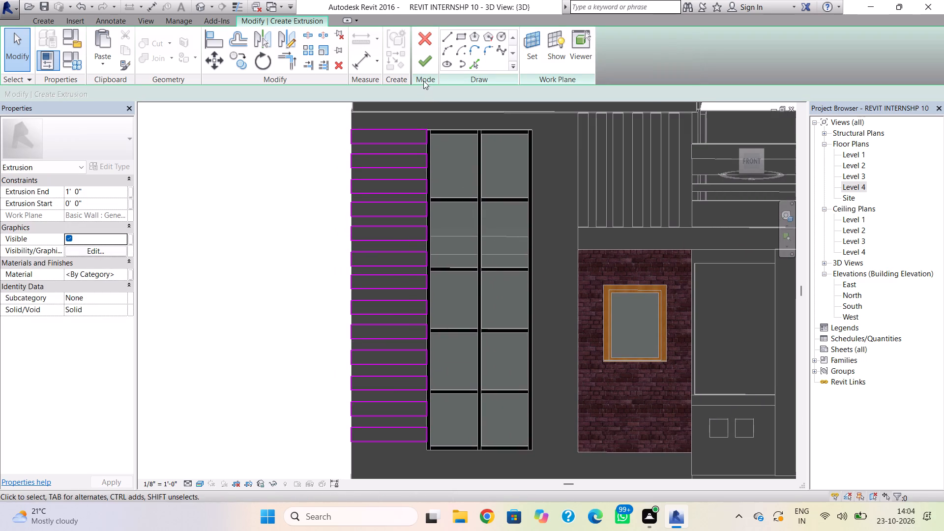
left_click(425, 64)
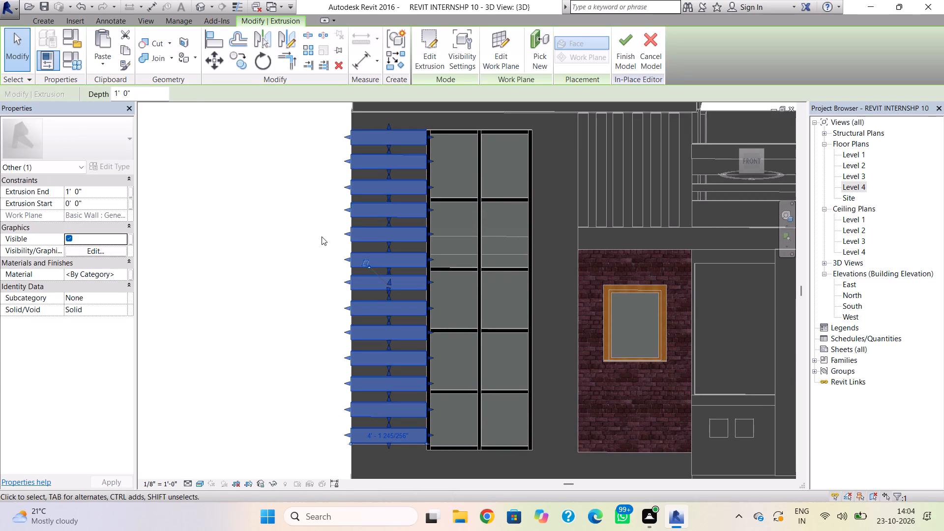
Stretch the bands' back face to an extrusion start of -0' 6 41/64" and pull their front face in to an end of 0' 6".
right_click_drag(324, 237, 412, 337, "shift")
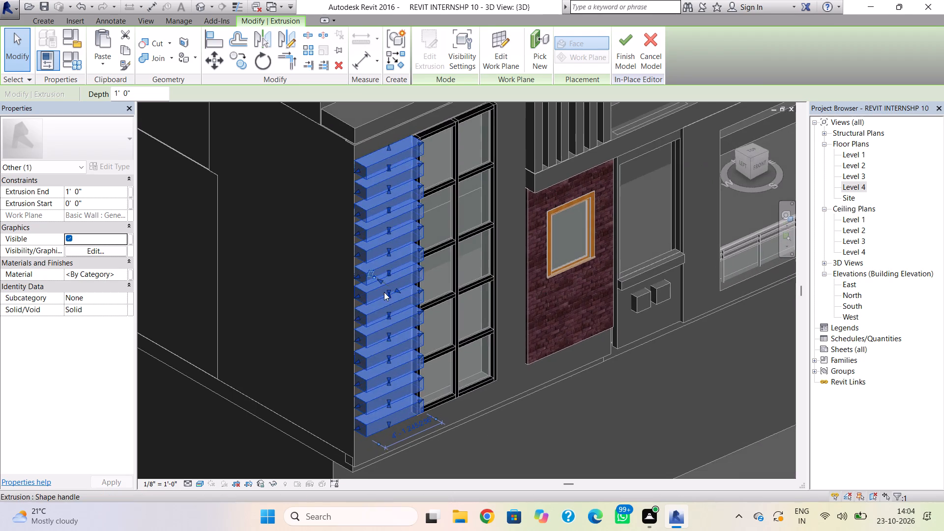
scroll(386, 289, "up", 4)
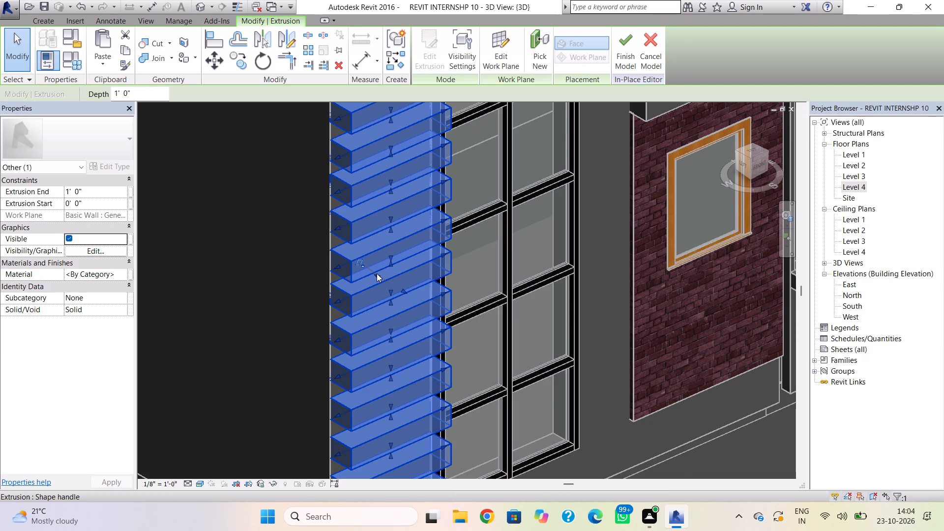
scroll(376, 274, "up", 3)
left_click_drag(379, 276, 369, 262)
left_click_drag(417, 299, 411, 292)
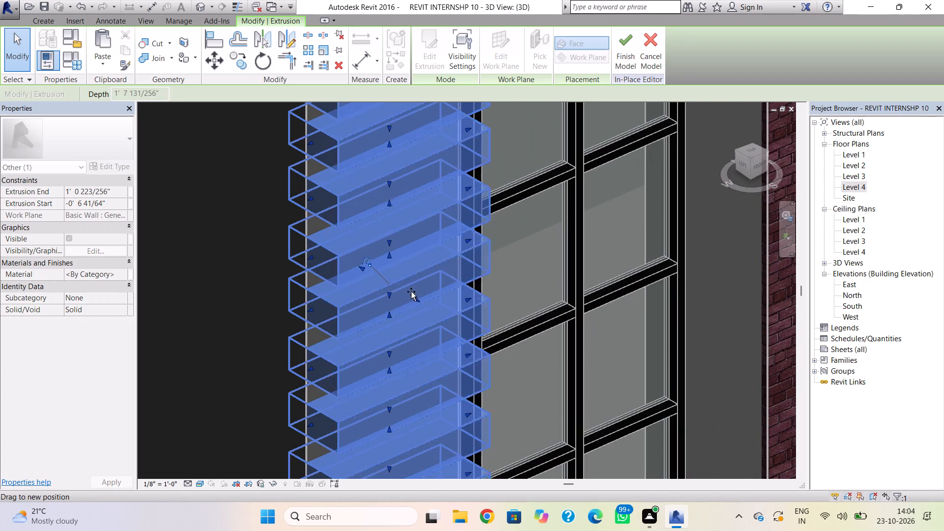
left_click_drag(411, 292, 402, 283)
left_click(242, 314)
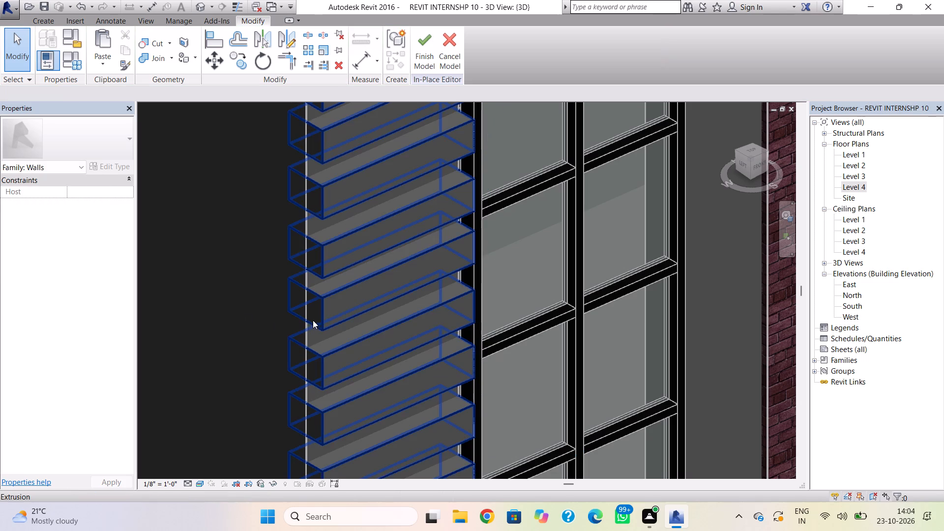
Examine from several angles how the bands' outer ends and faces meet the tower's wall corner and side face.
left_click(325, 316)
right_click_drag(318, 351, 272, 285, "shift")
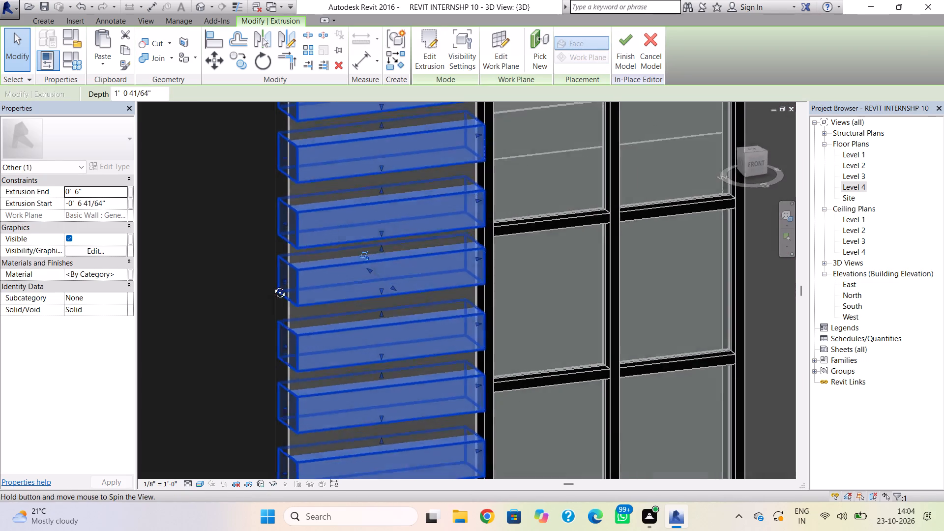
right_click_drag(272, 285, 263, 263, "shift")
scroll(263, 278, "down", 3)
left_click(273, 275)
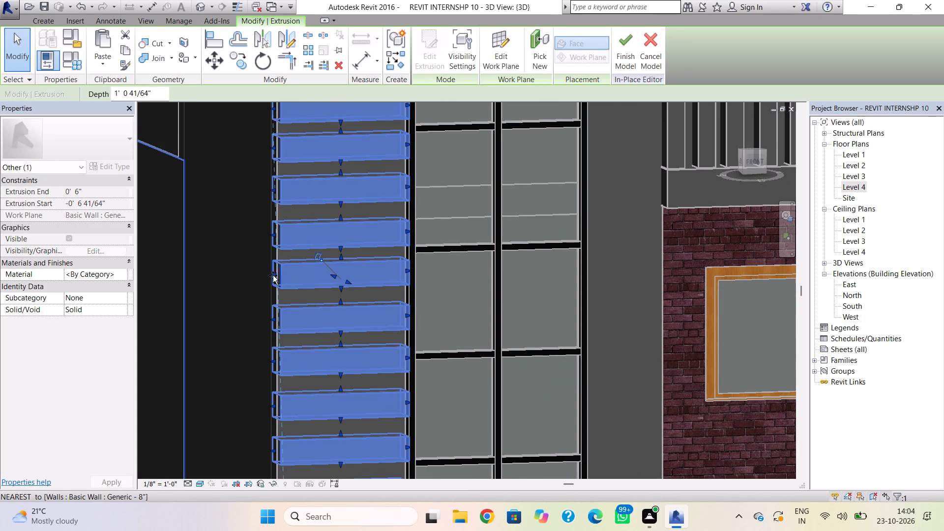
scroll(206, 297, "up", 3)
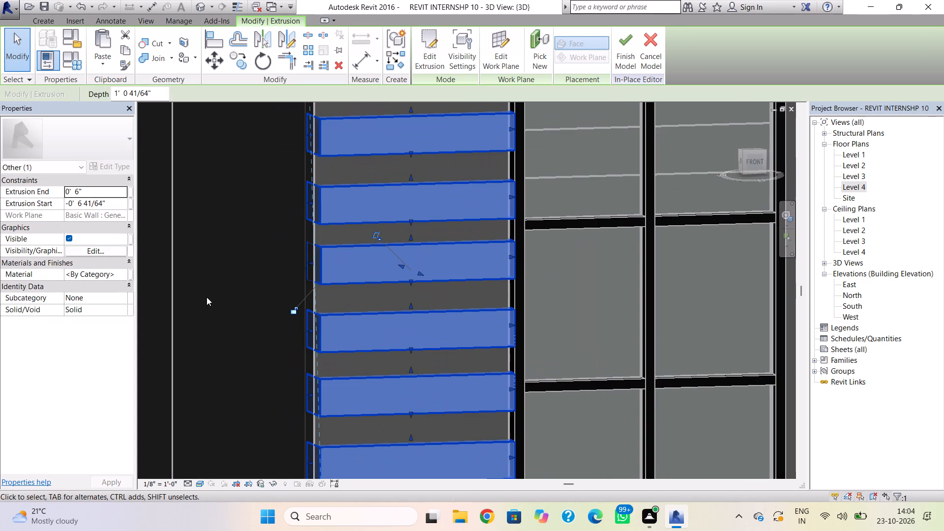
key("Escape")
scroll(206, 297, "down", 4)
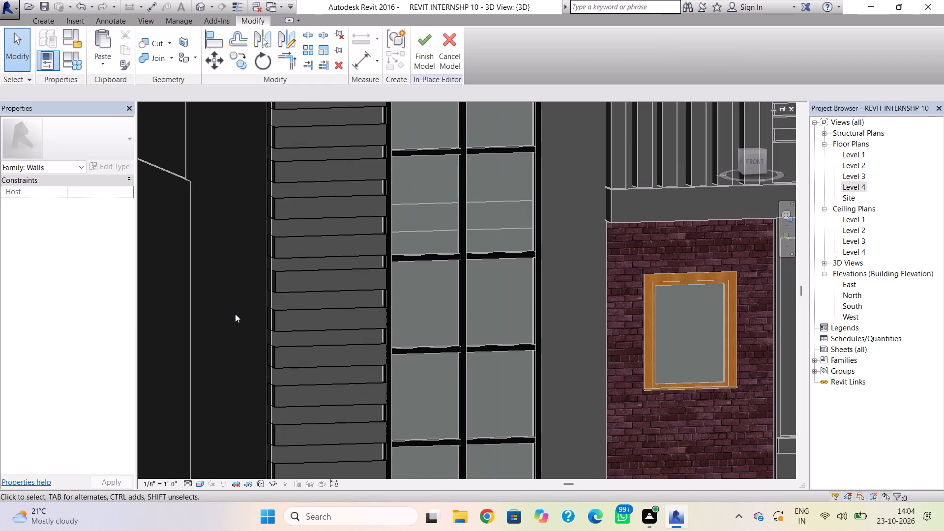
right_click_drag(268, 324, 302, 328, "shift")
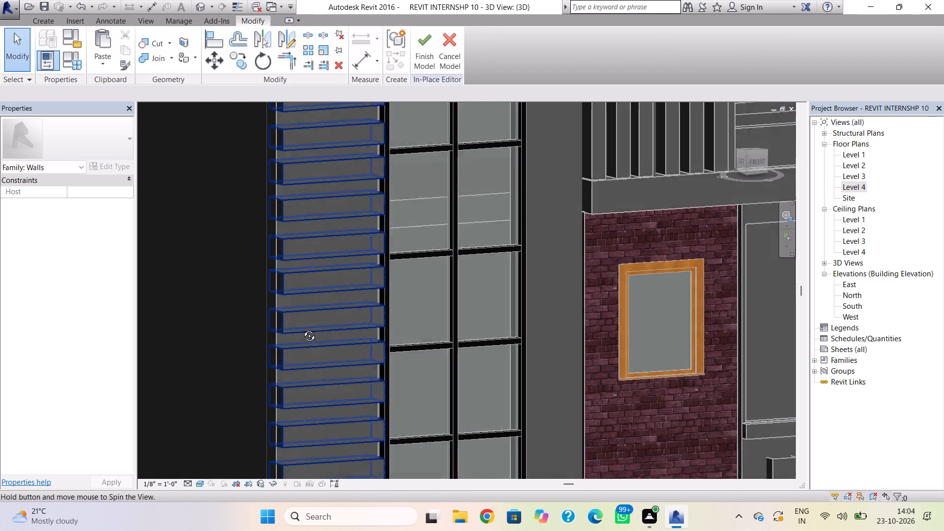
right_click_drag(302, 328, 333, 365, "shift")
left_click(210, 324)
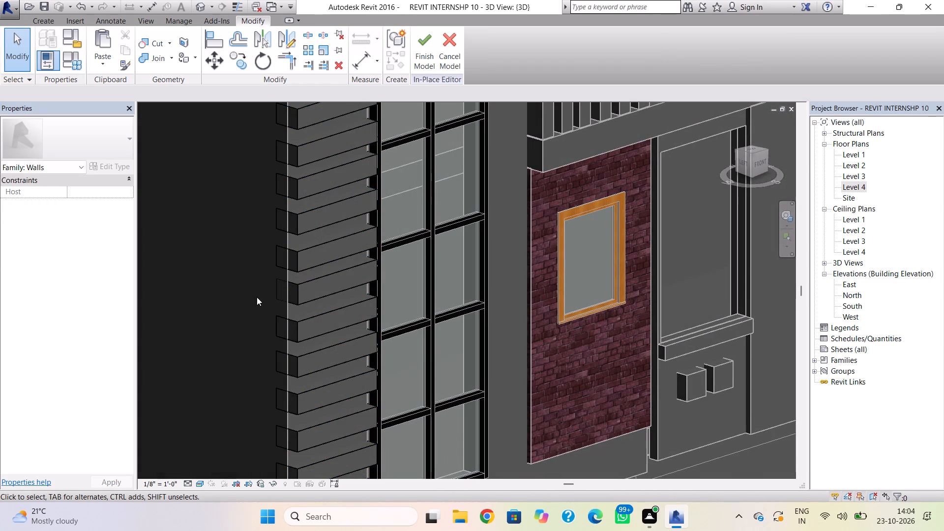
Shorten one mid-stack band of the extrusion by pulling its outer end in to the tower's wall corner.
left_click(298, 282)
scroll(267, 319, "up", 3)
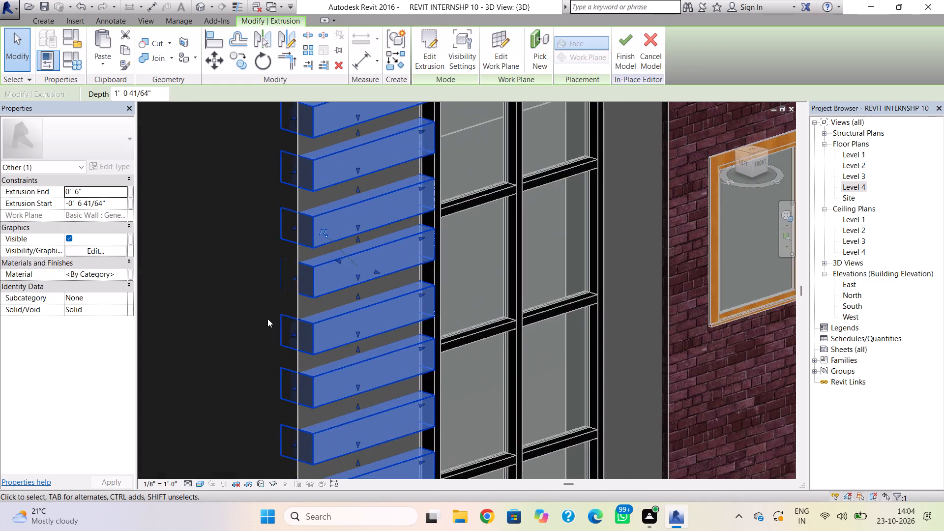
scroll(267, 319, "up", 1)
left_click_drag(296, 273, 302, 270)
left_click(263, 293)
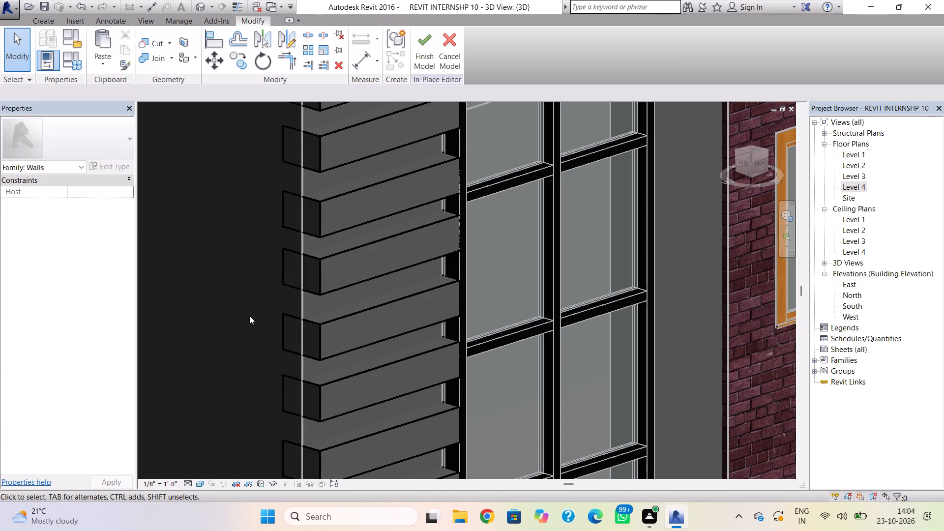
left_click(319, 284)
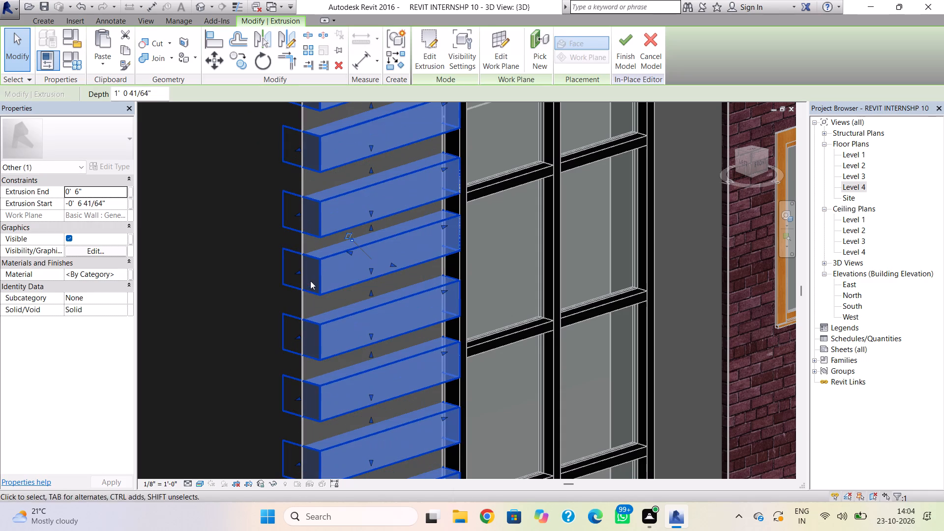
left_click_drag(298, 273, 310, 272)
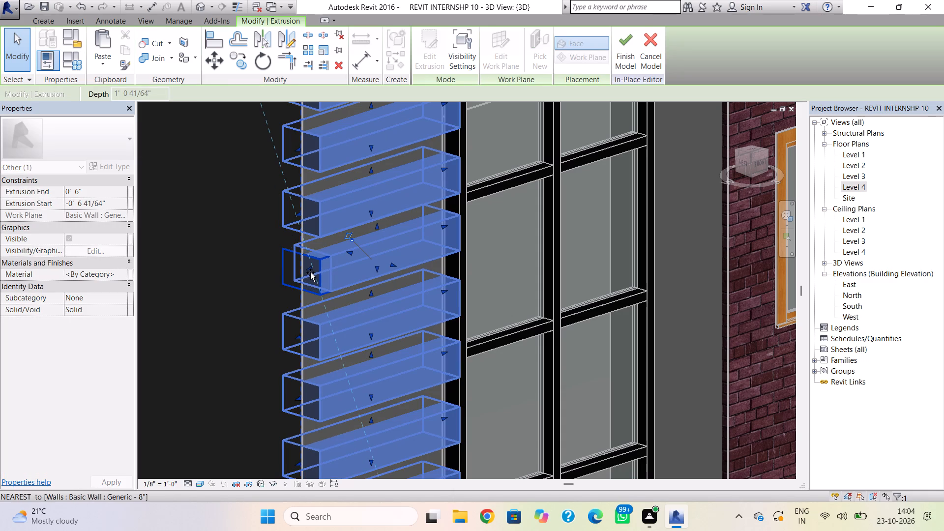
left_click_drag(310, 272, 307, 275)
key("Escape")
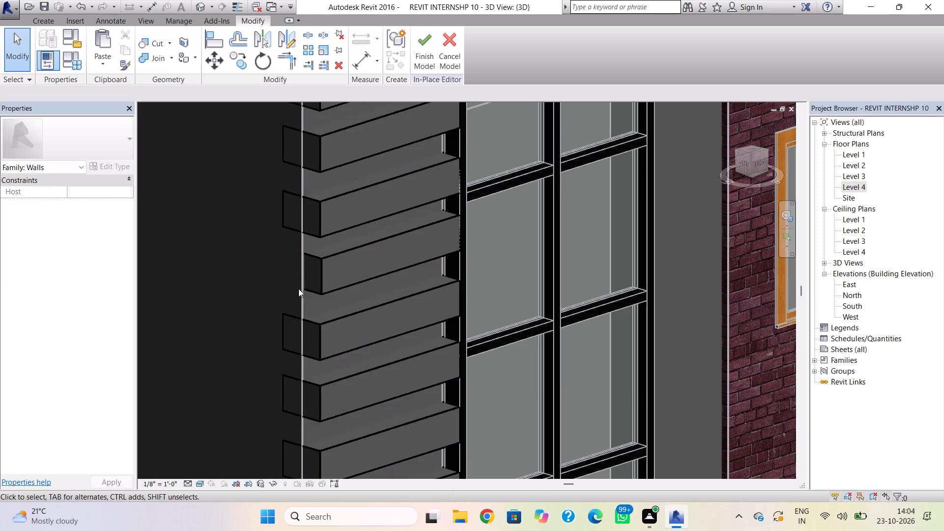
Shorten the band directly above the first trimmed one, adjusting its outer end to meet the wall corner.
left_click(311, 222)
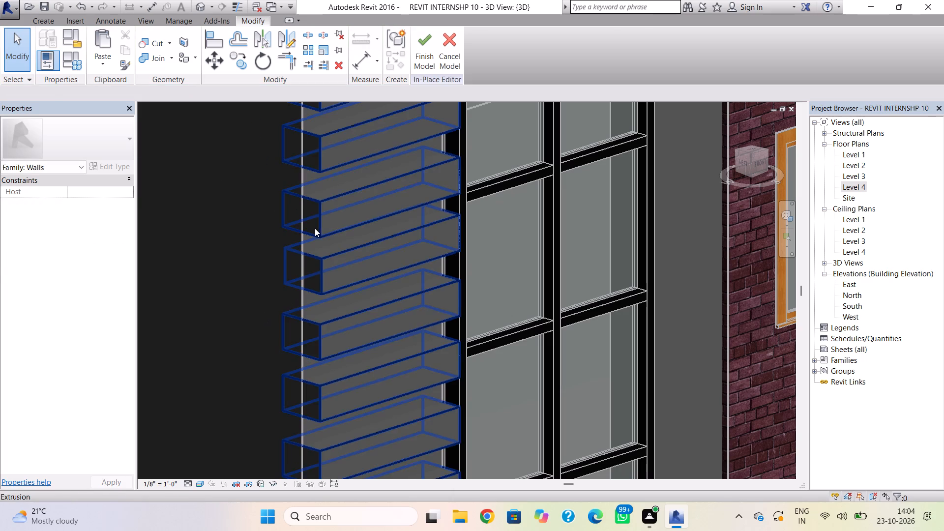
left_click(316, 228)
scroll(314, 228, "up", 3)
left_click_drag(291, 208, 298, 208)
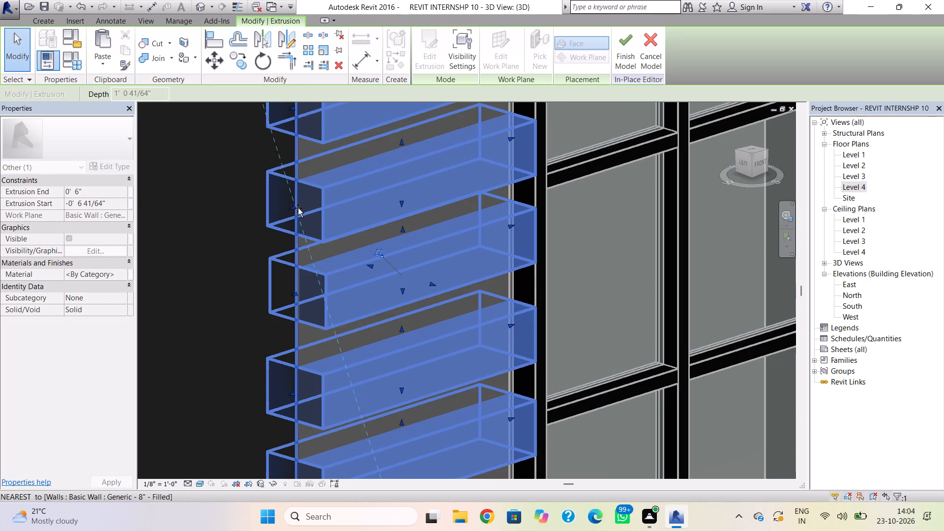
left_click_drag(298, 208, 303, 206)
left_click(228, 247)
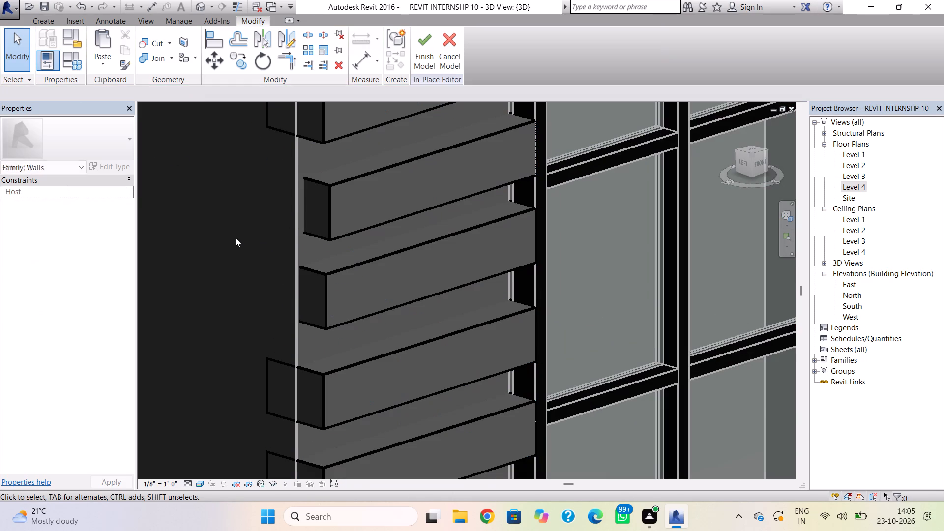
right_click_drag(305, 275, 221, 250, "shift")
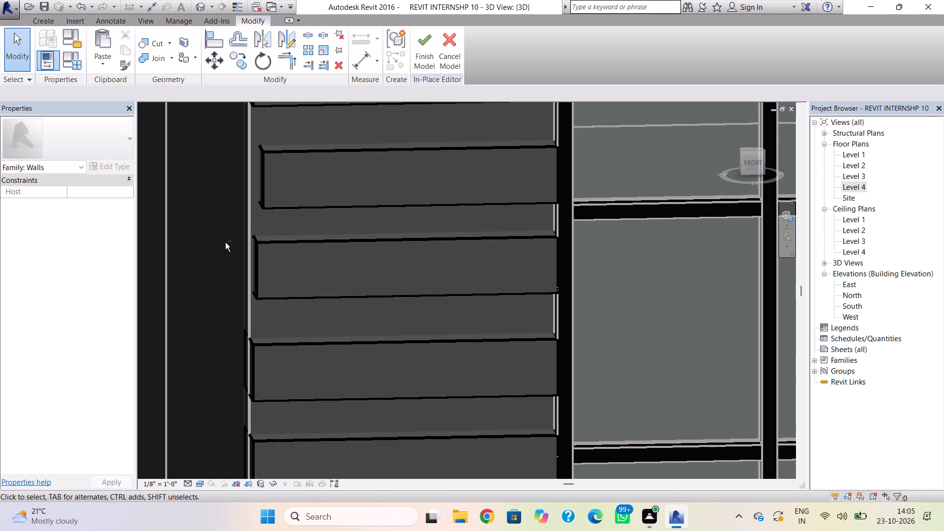
left_click(263, 201)
left_click(253, 168)
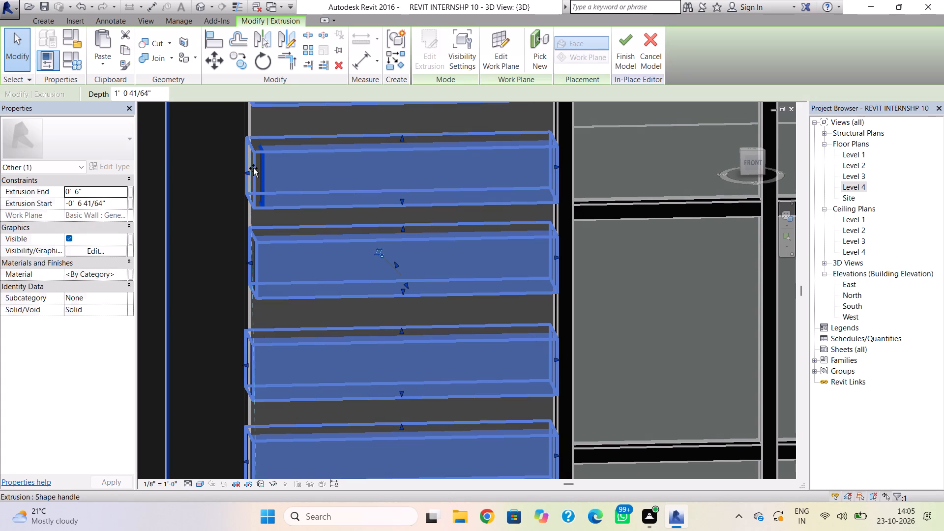
left_click(214, 198)
right_click_drag(180, 292, 185, 295, "shift")
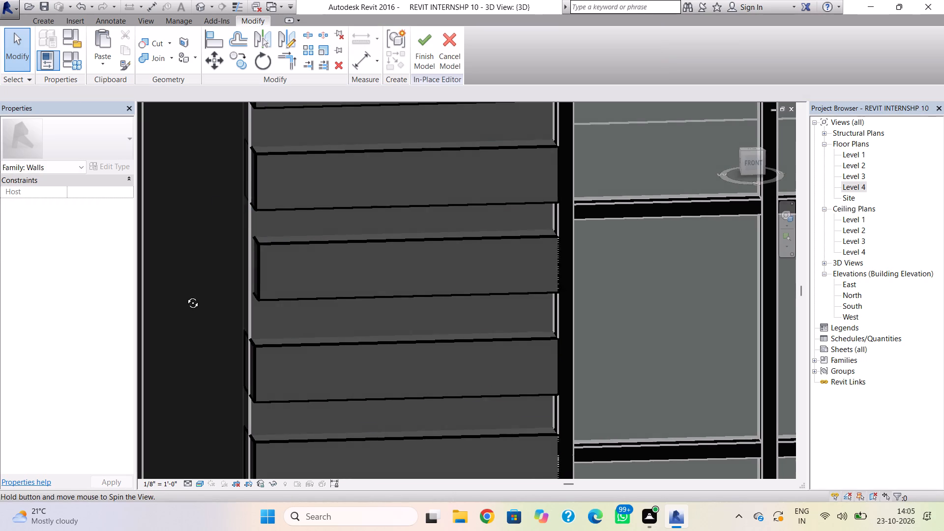
right_click_drag(185, 295, 322, 306, "shift")
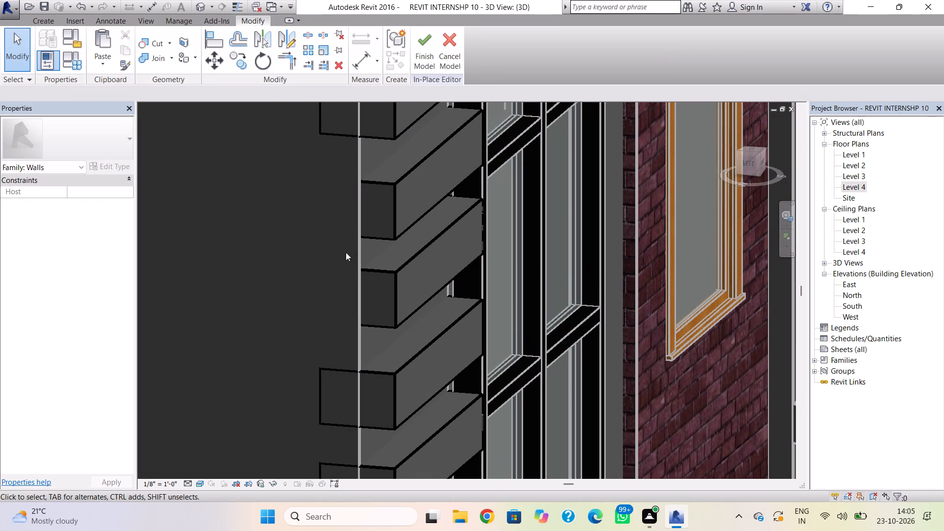
Readjust the outer end of the upper of the two trimmed bands against the tower's wall corner.
left_click(380, 133)
scroll(240, 261, "up", 1)
left_click_drag(240, 263, 248, 315)
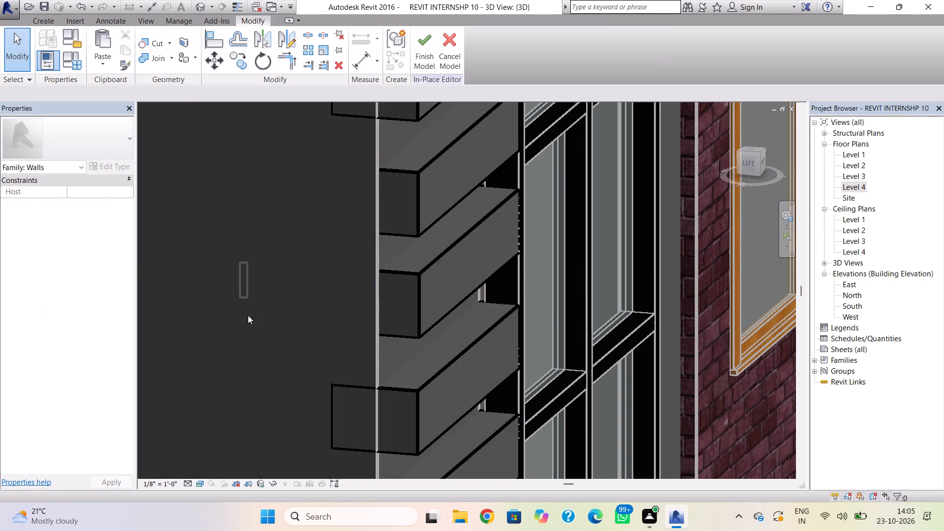
left_click_drag(248, 315, 248, 343)
scroll(248, 324, "down", 2)
middle_click_drag(248, 328, 247, 382)
left_click(361, 221)
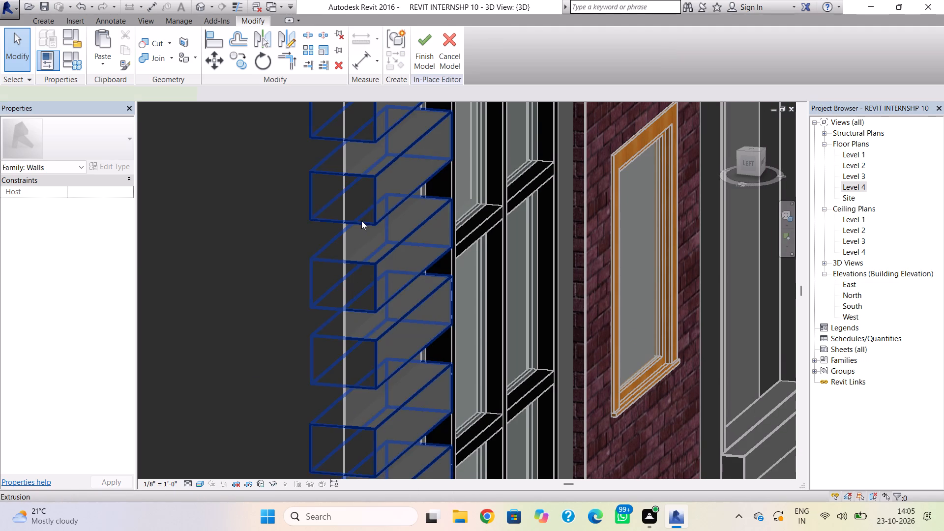
scroll(272, 322, "down", 3)
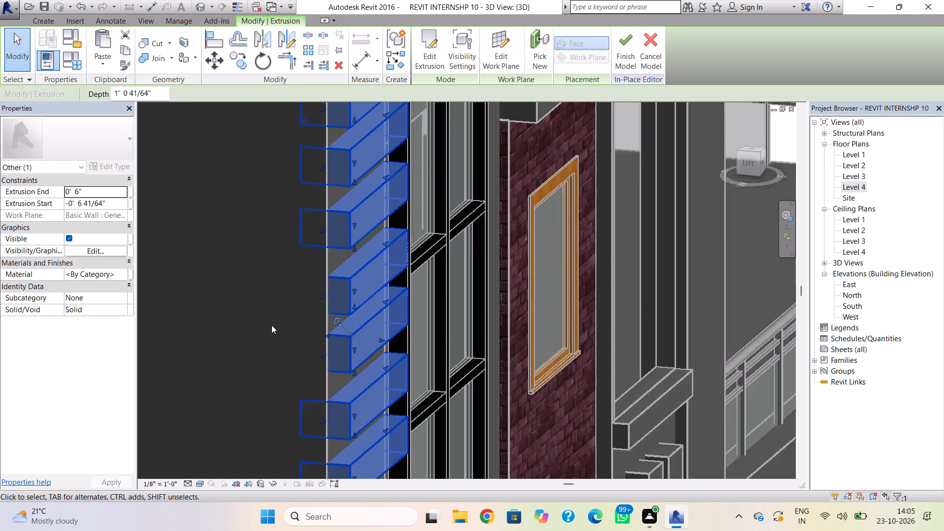
right_click_drag(270, 331, 137, 340, "shift")
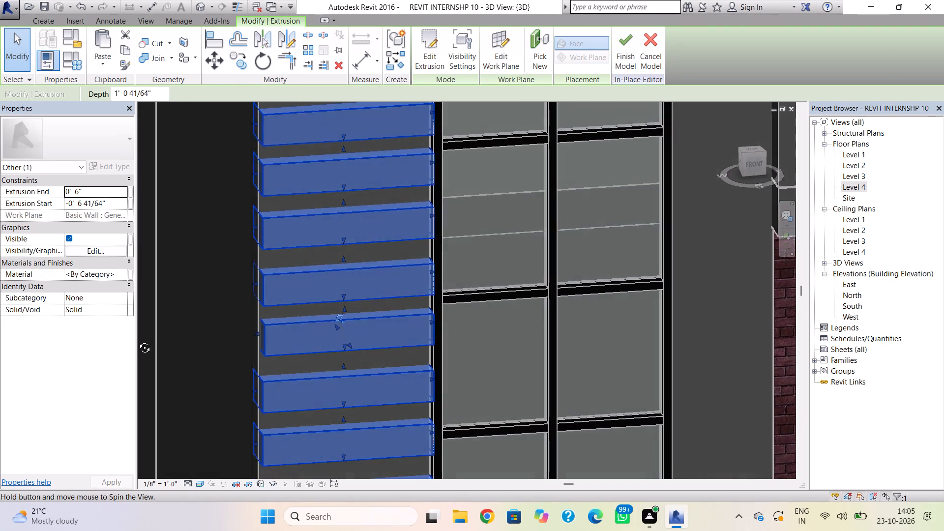
right_click_drag(137, 340, 219, 342, "shift")
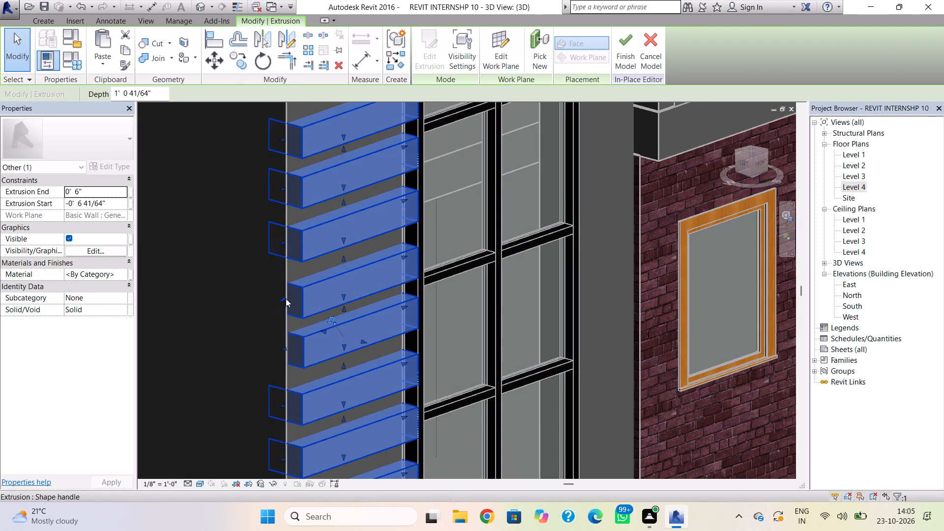
left_click_drag(286, 298, 292, 296)
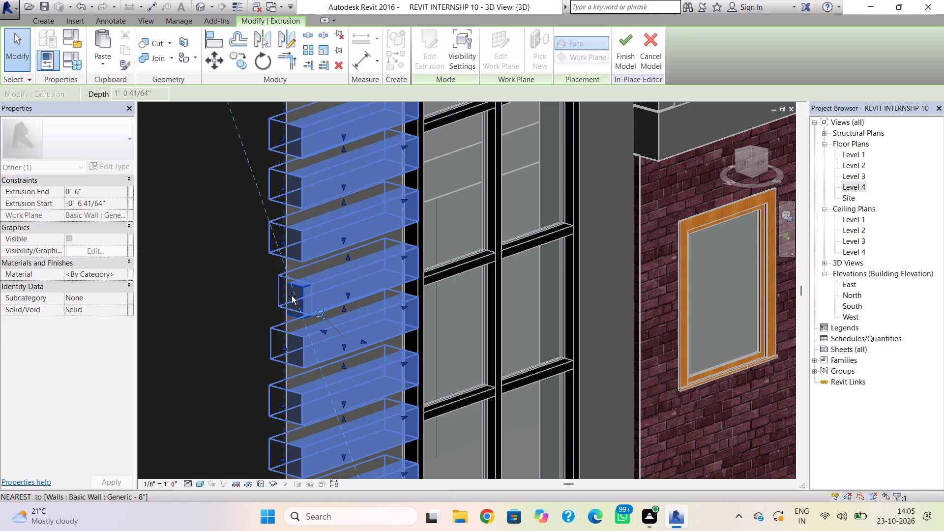
left_click_drag(292, 296, 290, 299)
scroll(271, 310, "up", 3)
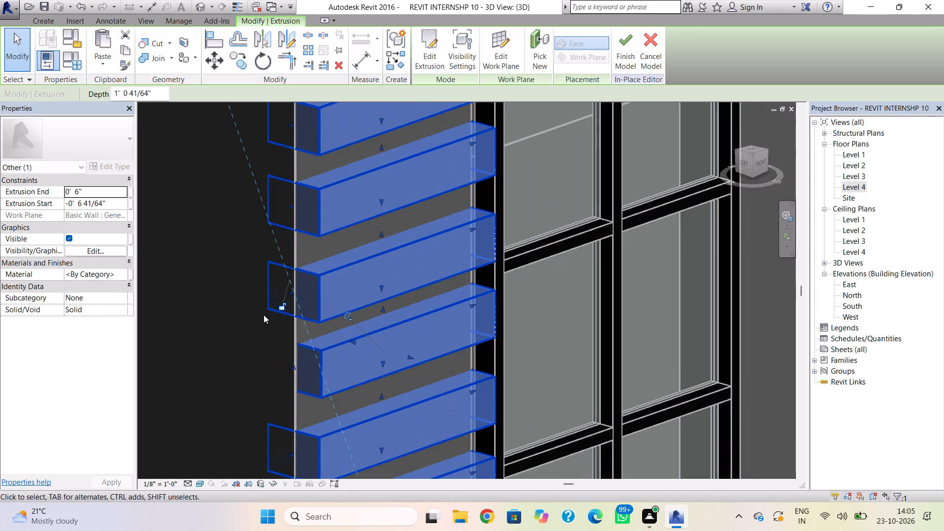
left_click_drag(292, 290, 297, 288)
left_click(227, 306)
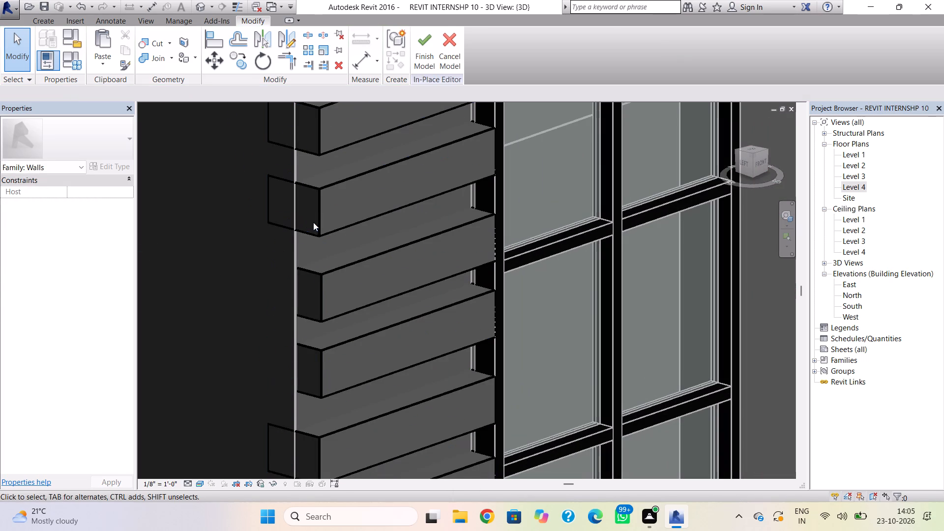
Pull in the outer ends of the two bands above the trimmed pair to the wall corner.
left_click(315, 222)
scroll(243, 243, "up", 3)
middle_click_drag(243, 265, 241, 349)
scroll(241, 349, "down", 1)
left_click_drag(305, 280, 317, 276)
left_click(241, 311)
left_click(321, 201)
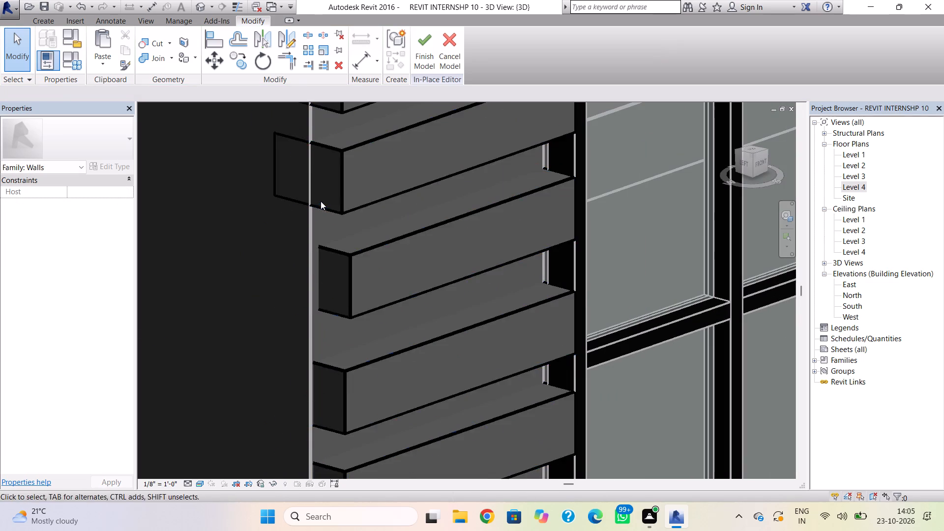
left_click(344, 209)
left_click_drag(197, 253, 201, 288)
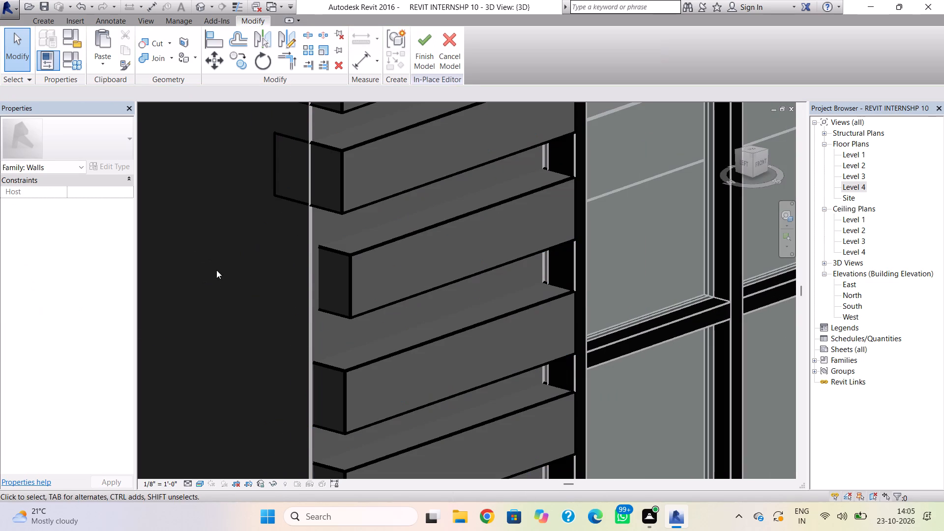
left_click(344, 193)
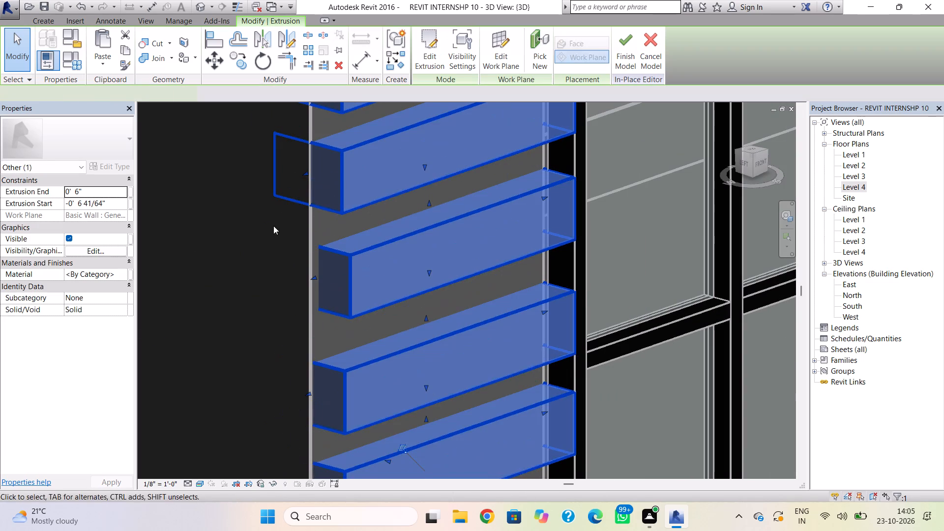
middle_click_drag(268, 234, 262, 334)
scroll(262, 334, "down", 1)
left_click_drag(294, 281, 303, 280)
left_click(239, 295)
Shorten the two remaining bands below the topmost one so their outer ends stop at the wall corner.
middle_click_drag(245, 291, 245, 380)
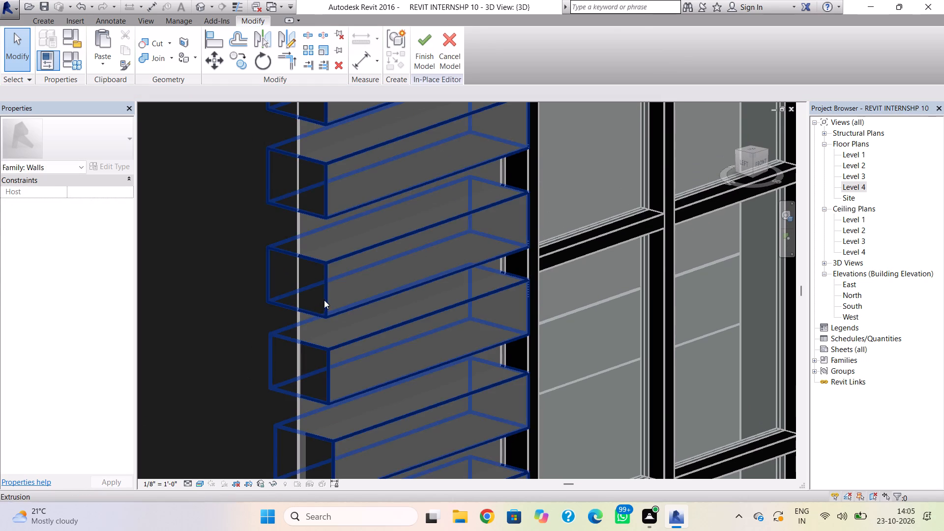
left_click(324, 300)
left_click_drag(291, 282, 305, 282)
left_click(227, 303)
middle_click_drag(252, 299, 256, 370)
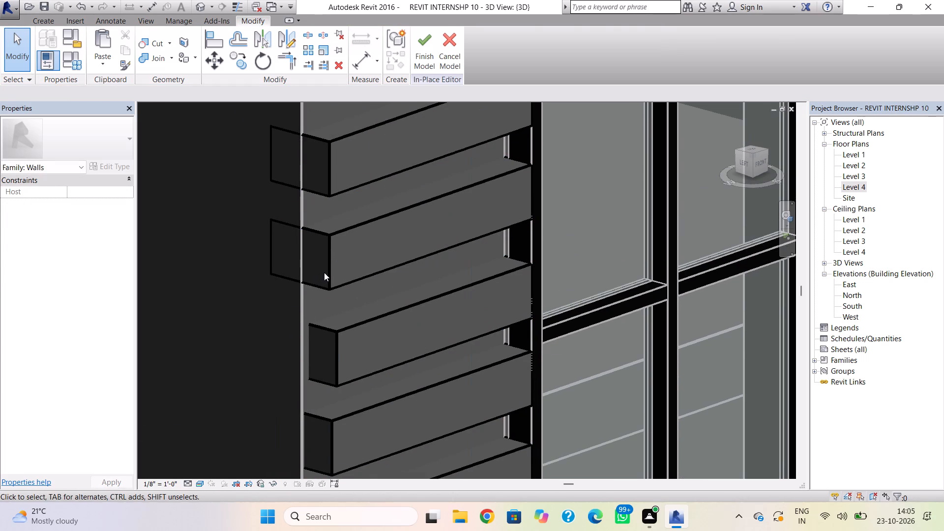
left_click(326, 272)
scroll(296, 254, "up", 2)
left_click_drag(296, 255, 313, 257)
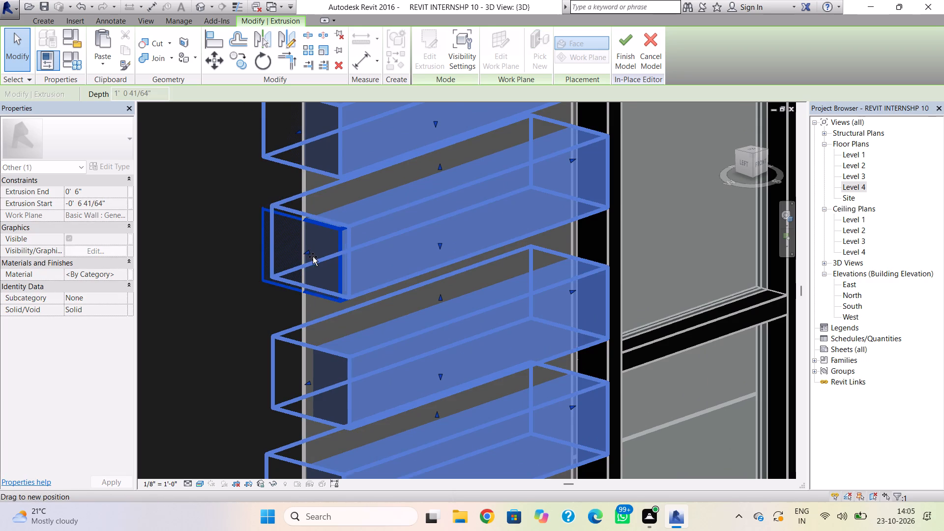
left_click_drag(313, 257, 314, 256)
left_click(185, 284)
Shorten the topmost band and fine-tune its outer end at the wall corner.
scroll(220, 288, "down", 1)
middle_click_drag(223, 298, 230, 395)
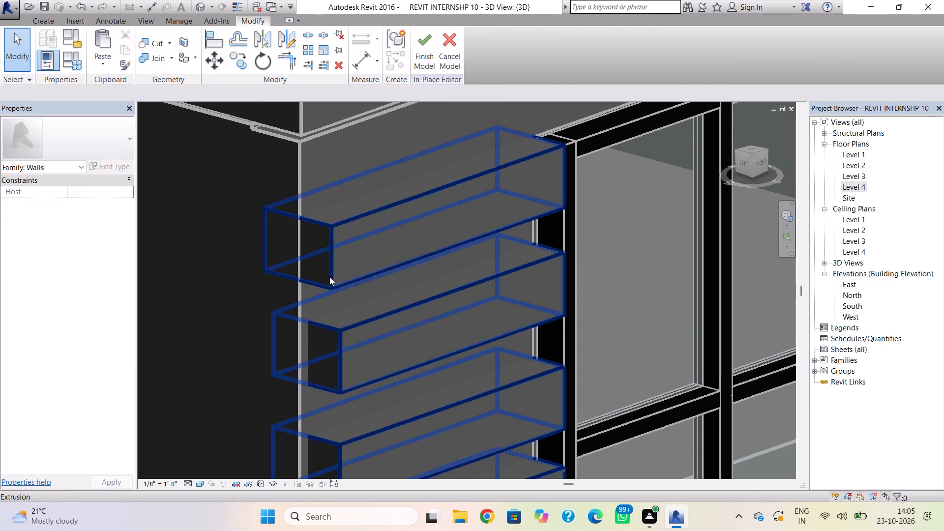
left_click(329, 277)
left_click_drag(294, 246, 308, 251)
left_click(223, 284)
scroll(253, 319, "down", 4)
right_click_drag(280, 346, 226, 342, "shift")
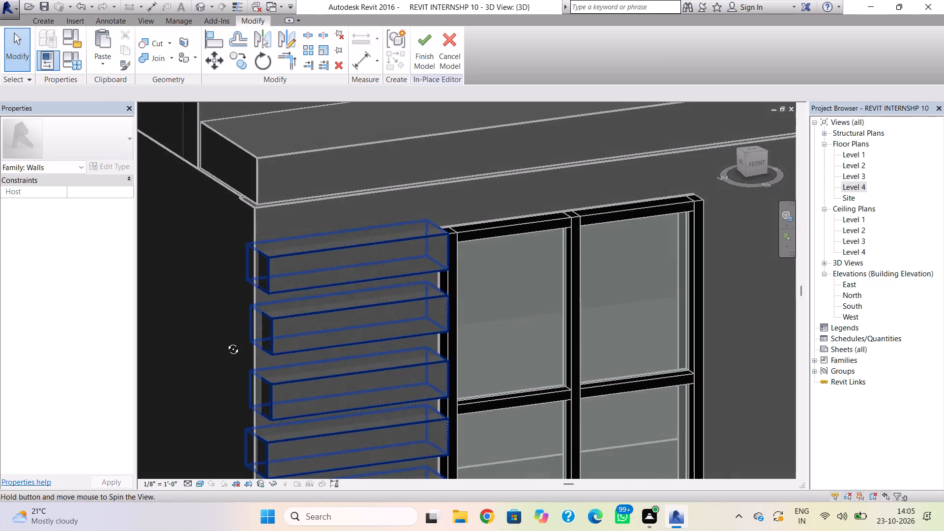
right_click_drag(226, 342, 187, 325, "shift")
left_click(249, 266, "shift")
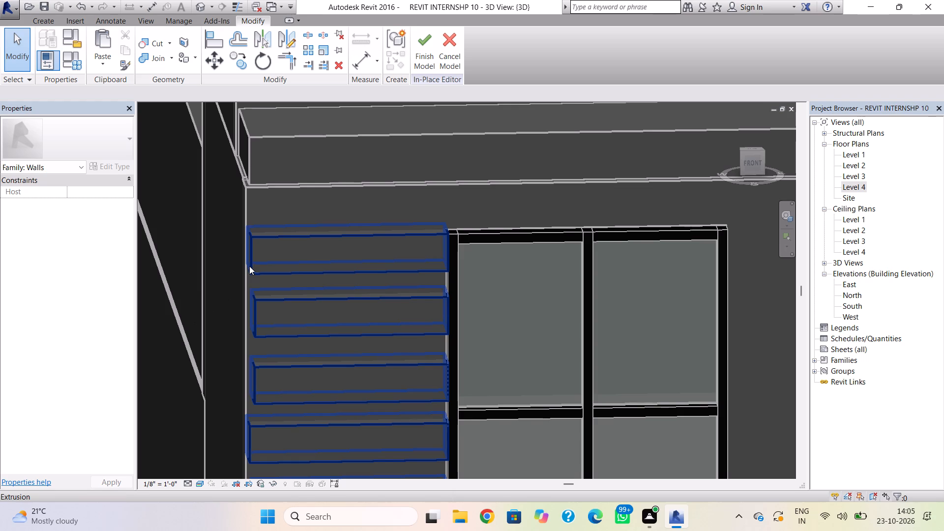
right_click_drag(199, 301, 251, 337, "shift")
left_click(267, 302)
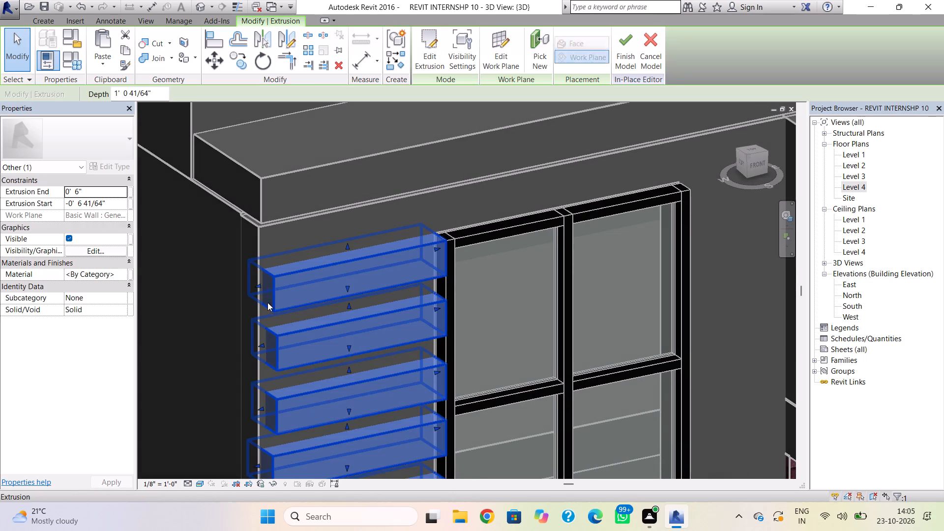
scroll(264, 302, "up", 3)
left_click_drag(256, 275, 264, 277)
left_click(212, 300)
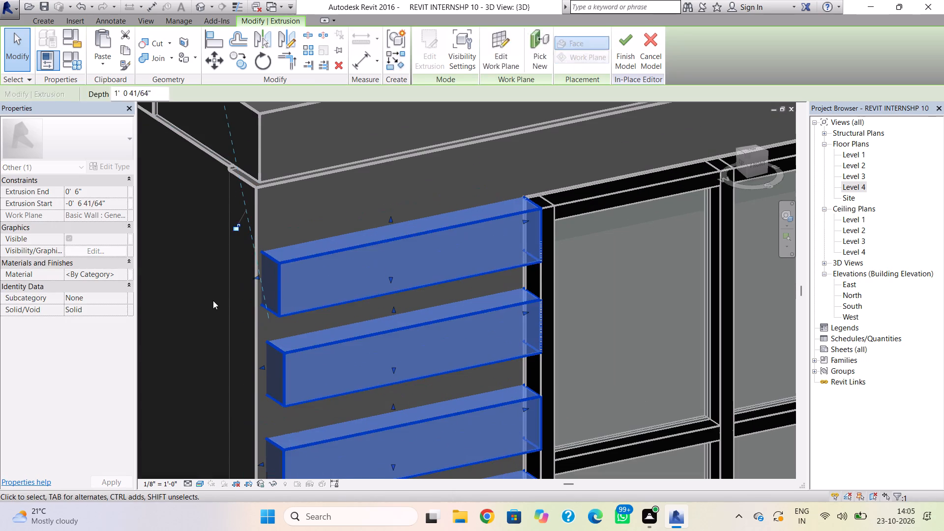
Shorten the lowest band, beside the tall window's bottom frame, by pulling its outer end in to the wall corner.
scroll(229, 348, "down", 4)
scroll(227, 397, "down", 4)
middle_click_drag(227, 373, 229, 258)
scroll(243, 366, "down", 3)
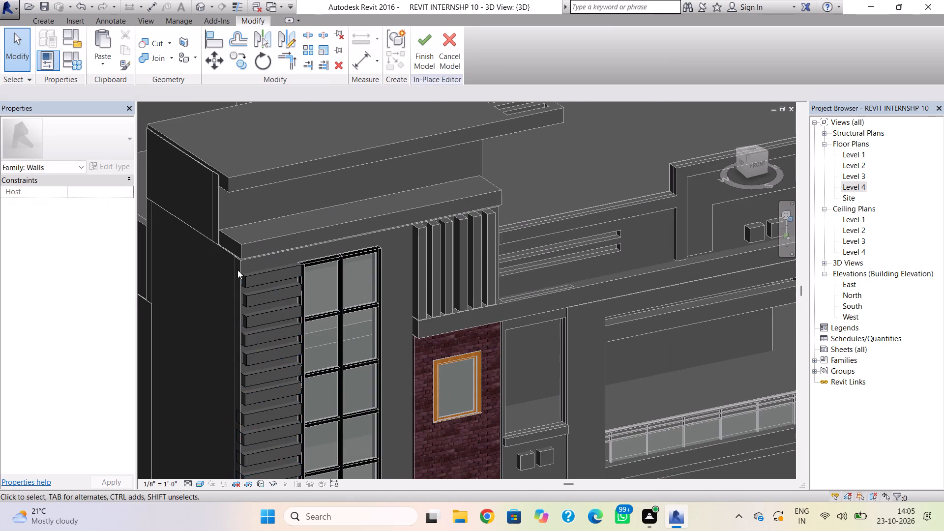
middle_click_drag(249, 396, 247, 293)
scroll(238, 405, "up", 8)
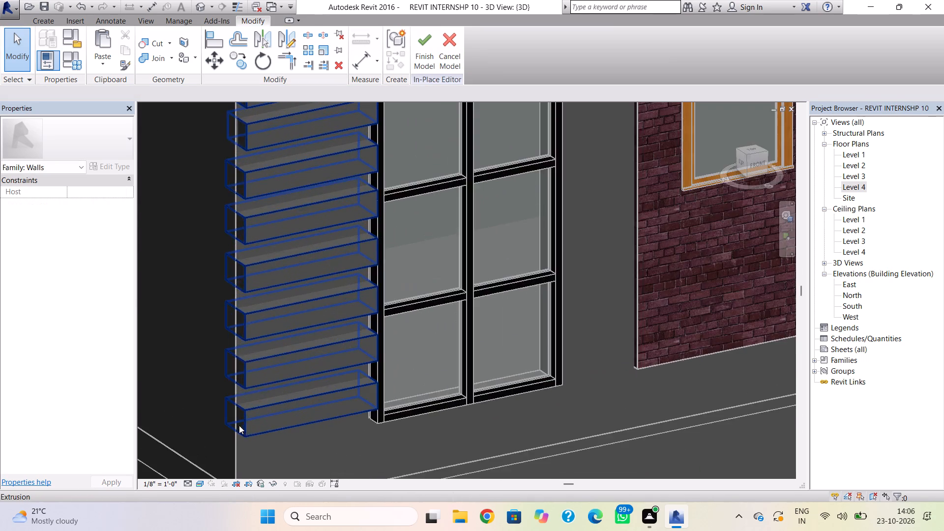
scroll(239, 425, "up", 6)
left_click(256, 413)
left_click_drag(225, 398, 236, 398)
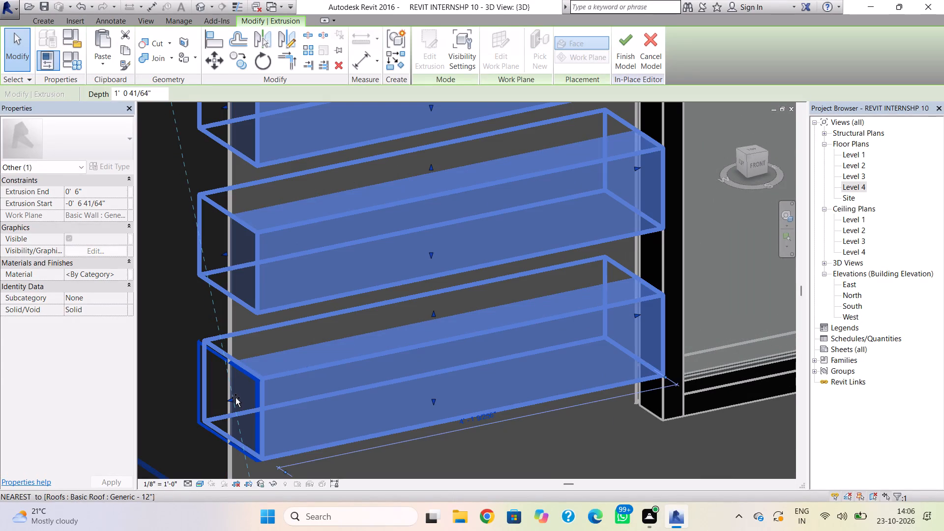
left_click_drag(236, 398, 240, 395)
left_click(179, 388)
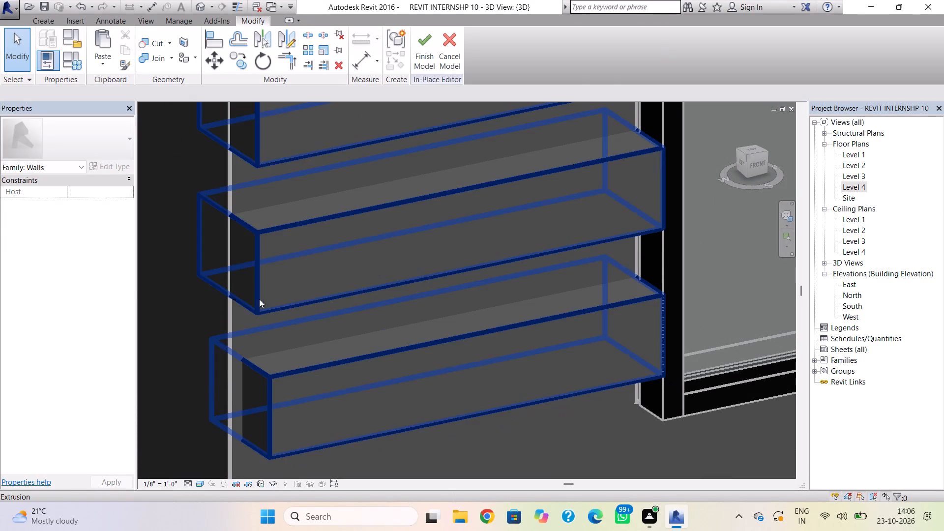
Shorten the second and third bands from the bottom so their outer ends stop at the wall corner.
left_click(260, 293)
left_click_drag(225, 252, 240, 253)
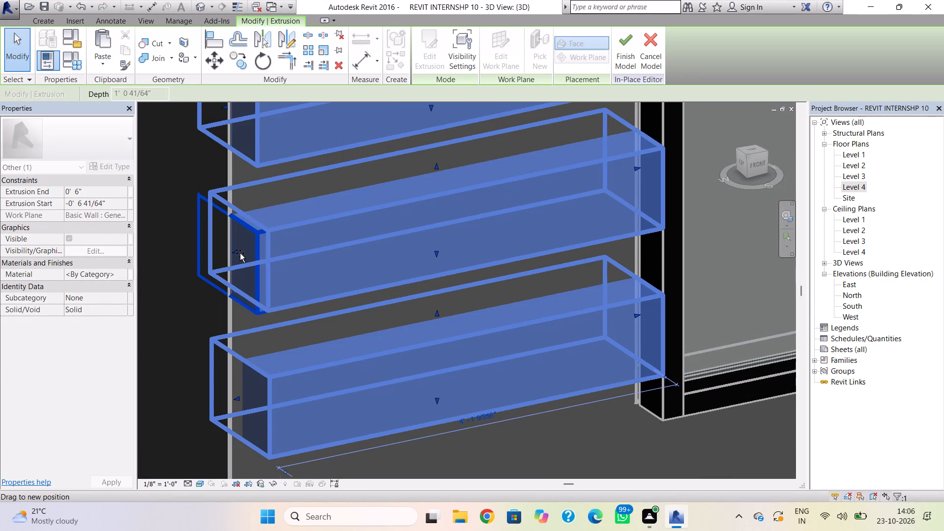
left_click_drag(240, 253, 244, 253)
left_click(198, 273)
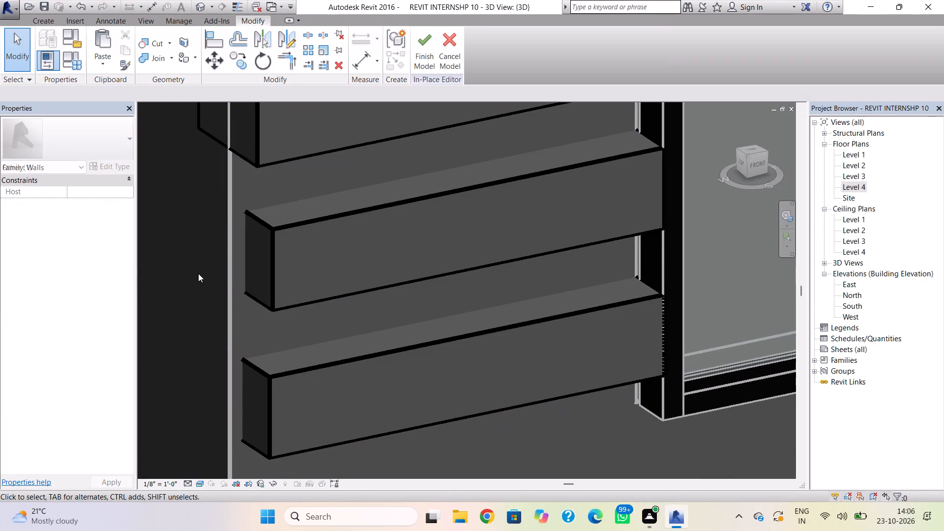
right_click_drag(263, 318, 200, 329, "shift")
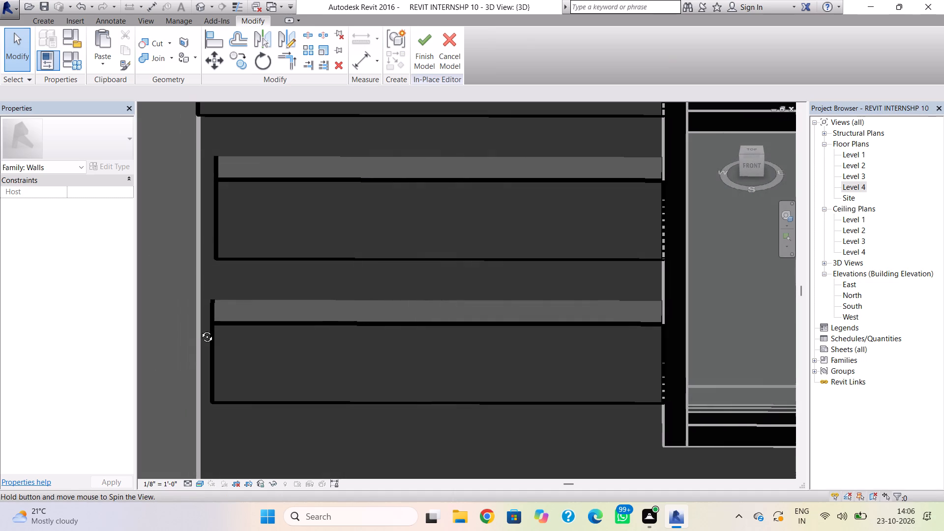
right_click_drag(200, 329, 240, 336, "shift")
middle_click_drag(235, 331, 249, 437)
scroll(237, 344, "down", 1)
middle_click_drag(246, 344, 251, 439)
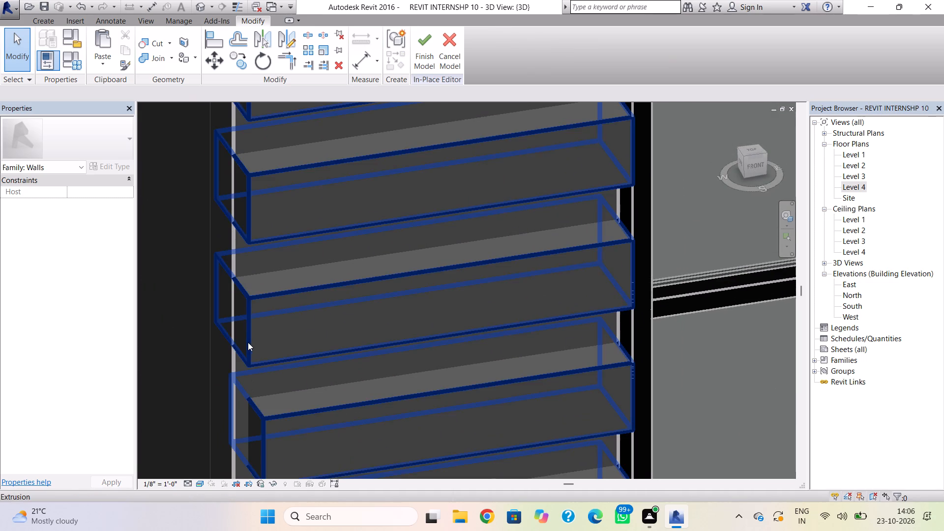
left_click(247, 338)
left_click_drag(232, 309, 245, 311)
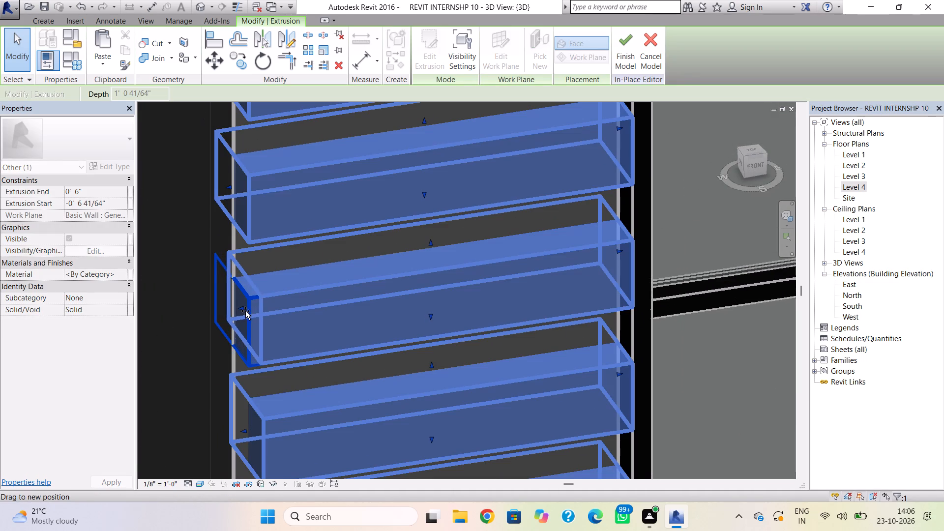
left_click_drag(245, 311, 246, 311)
left_click(203, 324)
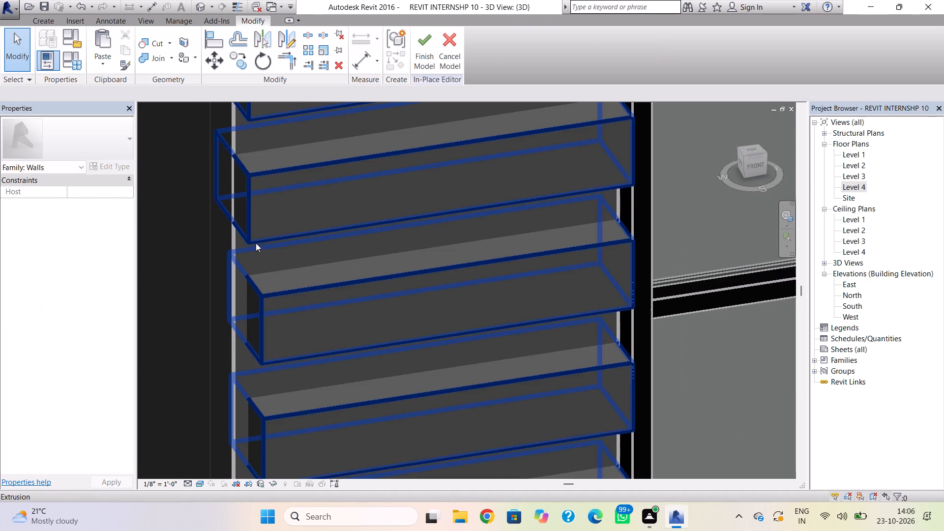
Pull in the outer ends of the fourth, fifth and sixth bands from the bottom to the wall corner.
left_click(254, 240)
middle_click_drag(215, 286, 229, 397)
left_click_drag(246, 298, 262, 304)
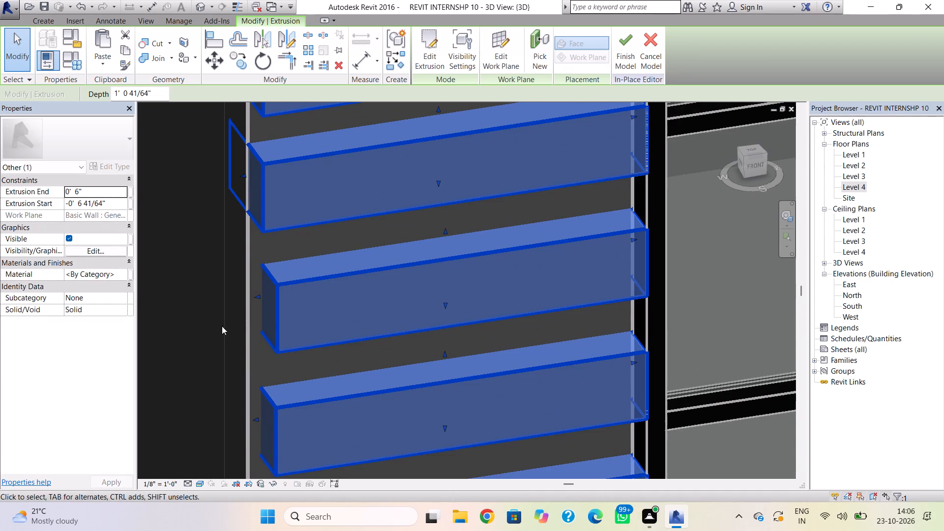
left_click(207, 332)
middle_click_drag(207, 339, 218, 472)
left_click(268, 342)
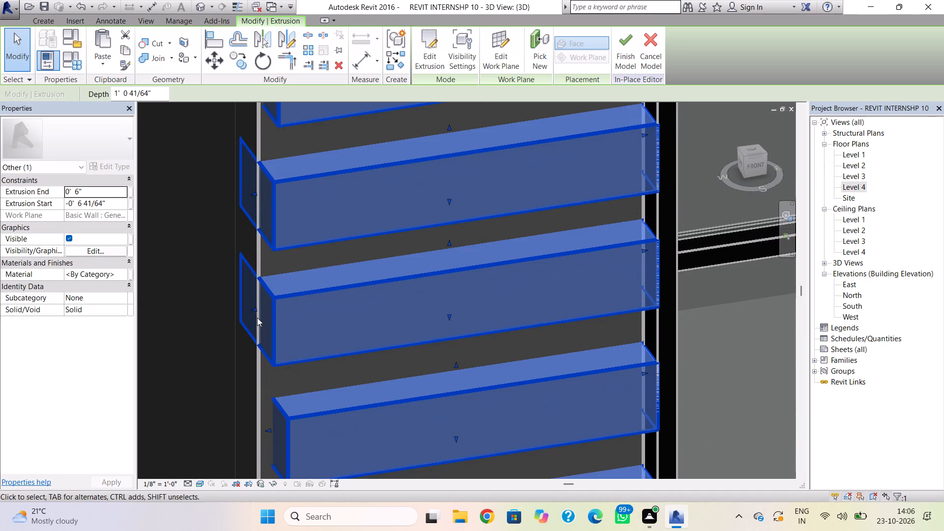
left_click_drag(254, 307, 271, 310)
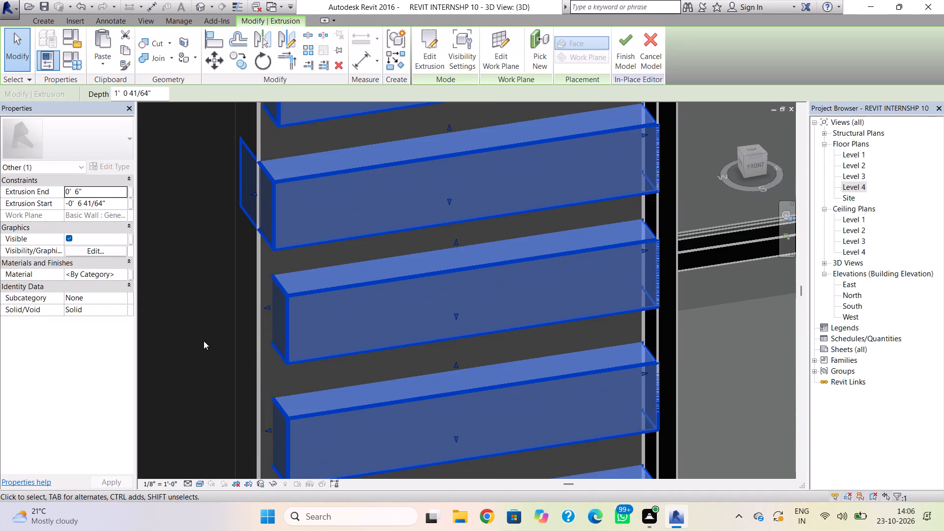
left_click(204, 341)
middle_click_drag(216, 351, 221, 420)
left_click(275, 300)
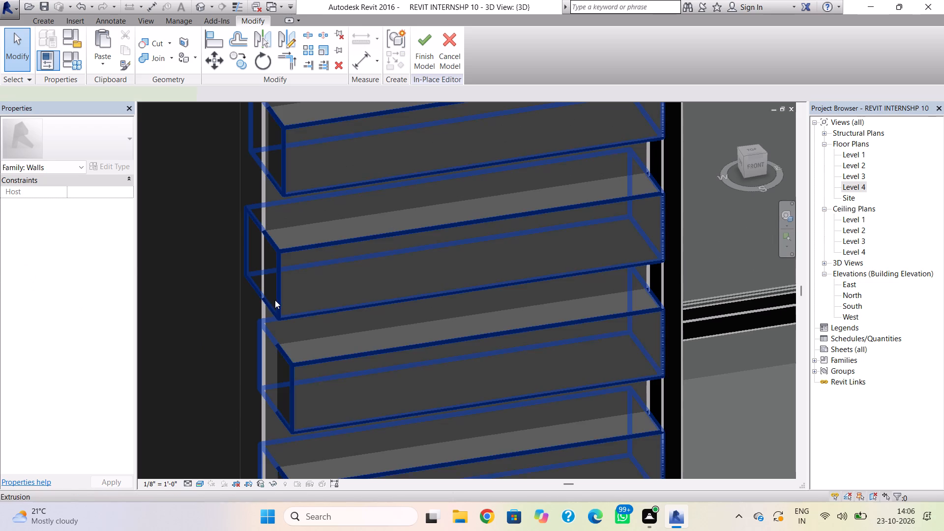
left_click_drag(260, 265, 279, 266)
left_click(227, 292)
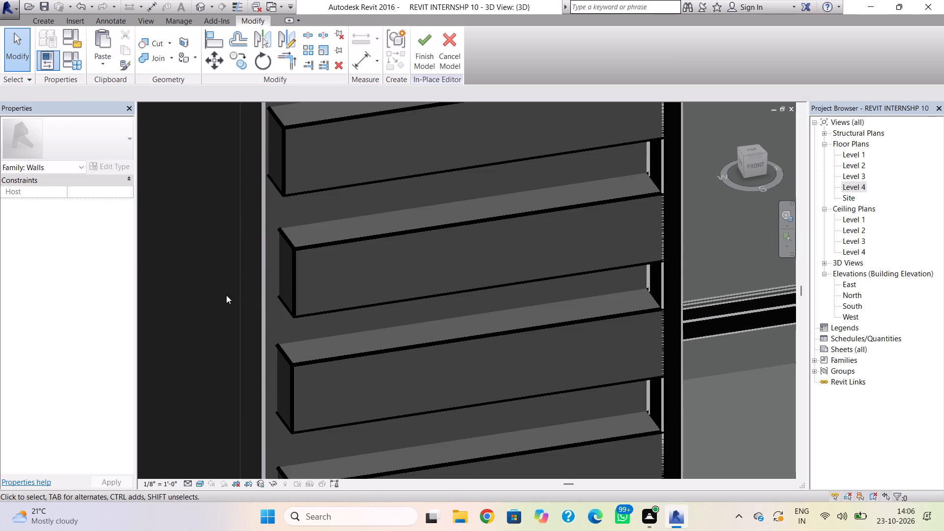
Shorten the next untrimmed band, seventh from the bottom, aligning its outer end with the trimmed ones below.
scroll(243, 297, "down", 1)
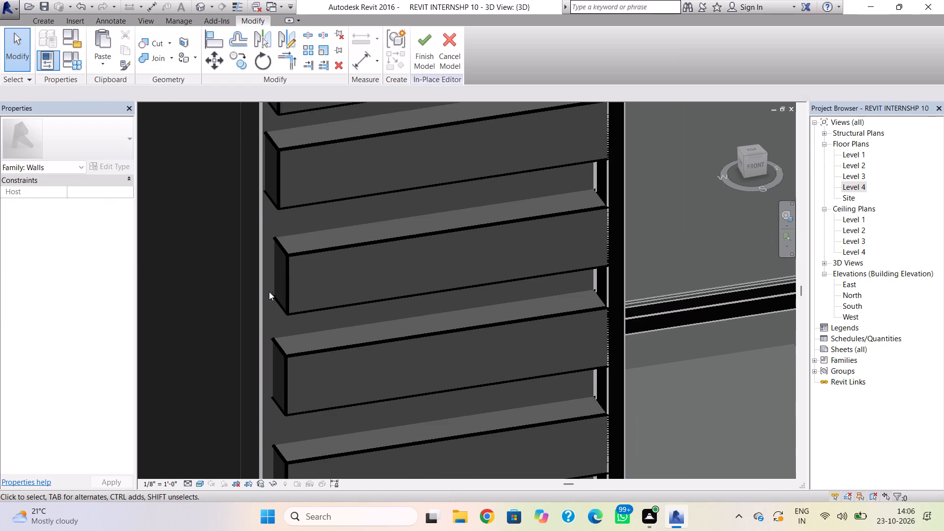
middle_click_drag(277, 280, 264, 373)
left_click(267, 297)
middle_click_drag(257, 320, 258, 396)
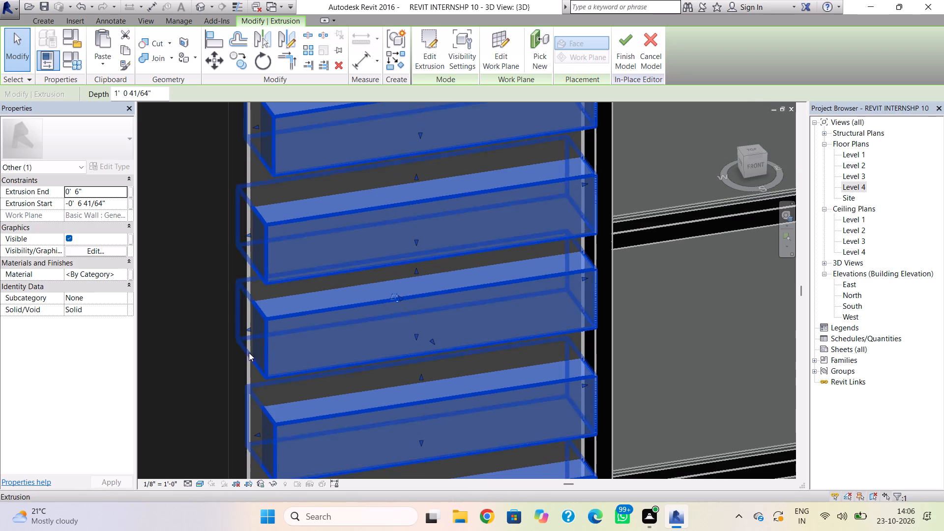
left_click_drag(251, 328, 262, 330)
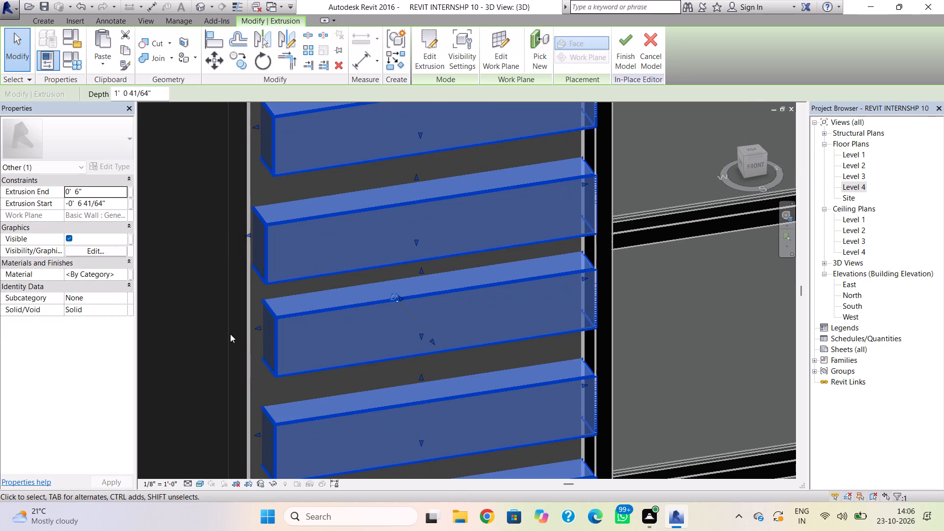
left_click(230, 334)
Shorten the eighth band from the bottom and readjust its outer end to line up with the trimmed bands.
right_click_drag(239, 341, 221, 352, "shift")
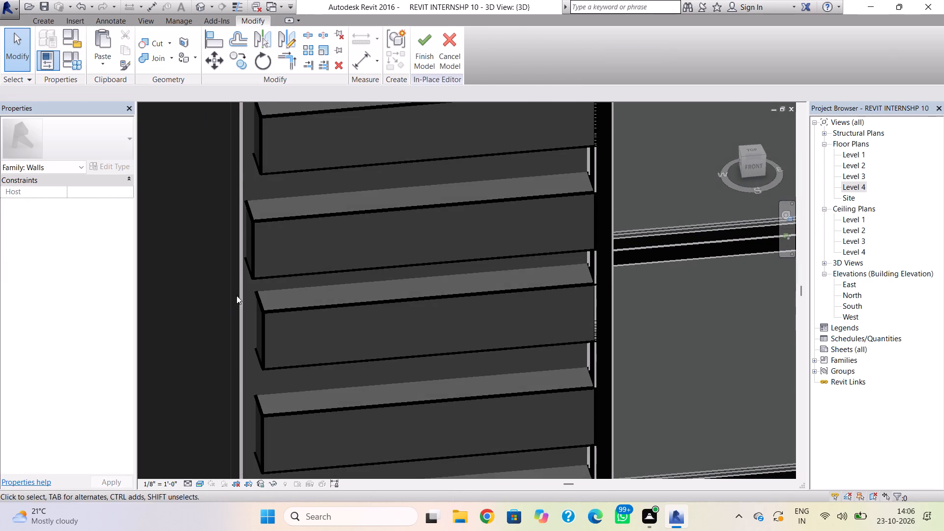
left_click(250, 267)
middle_click_drag(212, 311, 220, 423)
left_click_drag(247, 343, 254, 345)
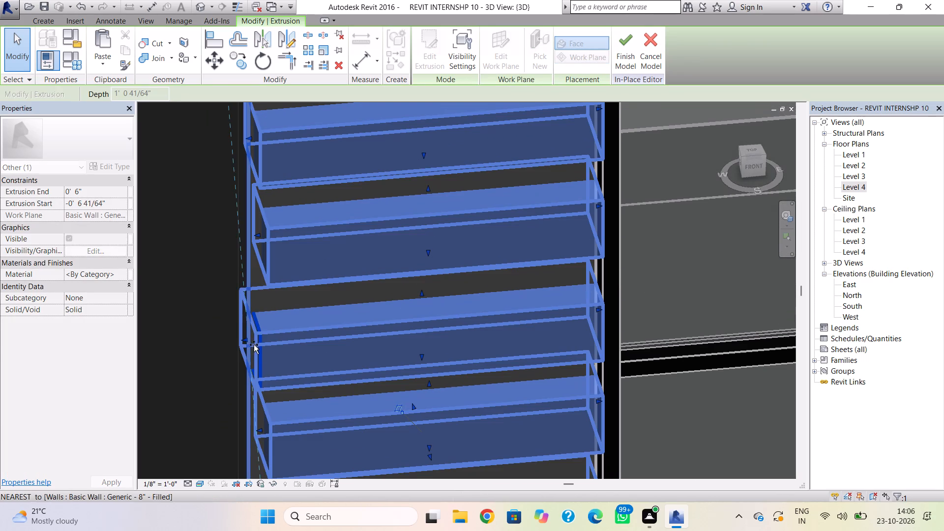
left_click_drag(254, 345, 258, 347)
left_click(212, 354)
left_click(260, 346)
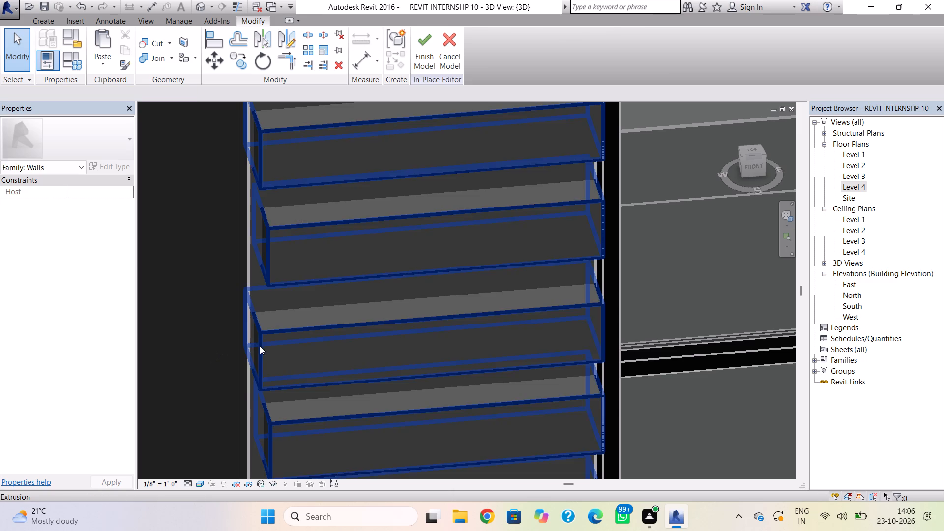
right_click_drag(239, 357, 259, 360)
right_click_drag(213, 377, 244, 386, "shift")
left_click_drag(263, 366, 275, 366)
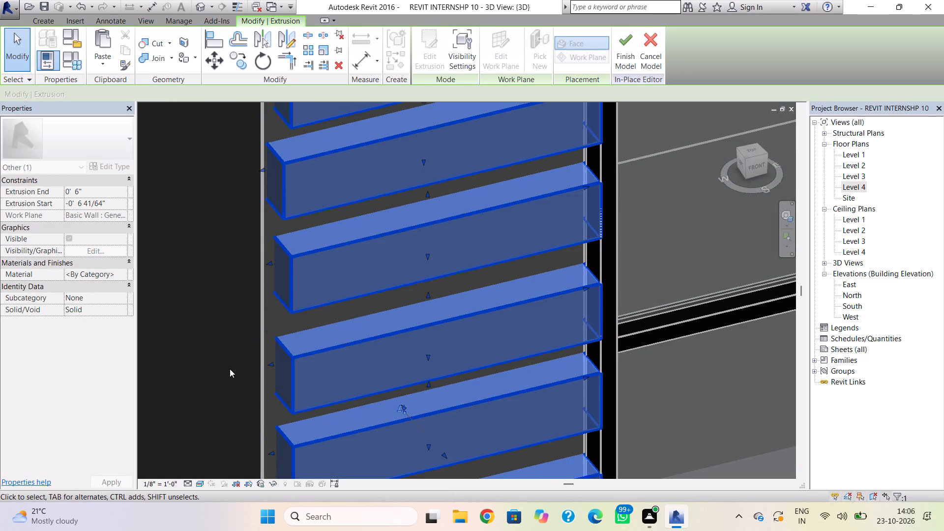
left_click(228, 370)
Shorten the last overhanging band and fine-tune its outer end to line up with its neighbours at the wall corner.
scroll(220, 375, "down", 4)
left_click(258, 275)
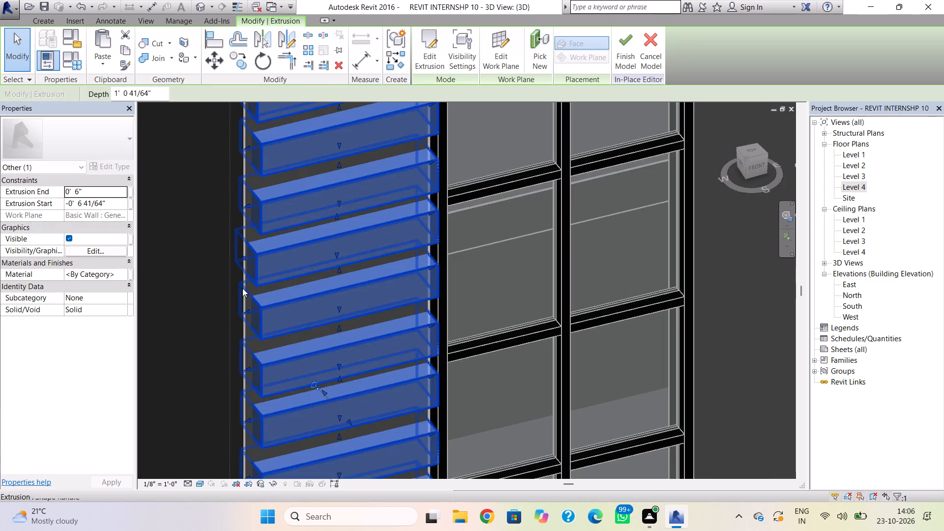
middle_click_drag(226, 347, 246, 476)
scroll(270, 397, "up", 3)
left_click_drag(260, 382, 276, 385)
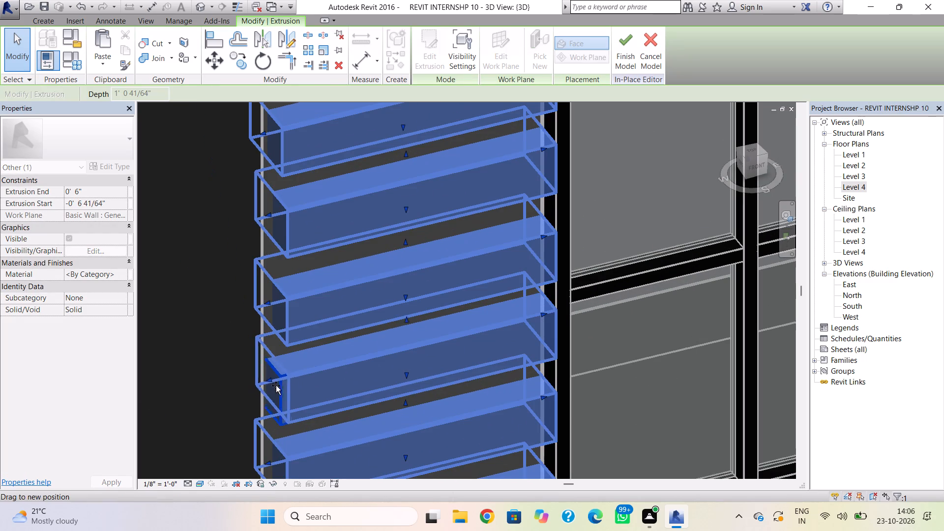
left_click_drag(276, 385, 279, 385)
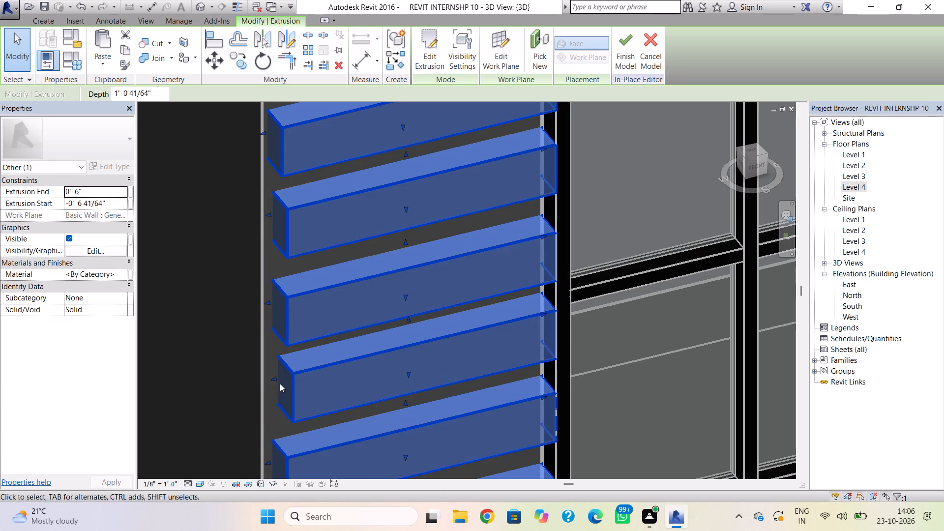
left_click(274, 381)
left_click(224, 384)
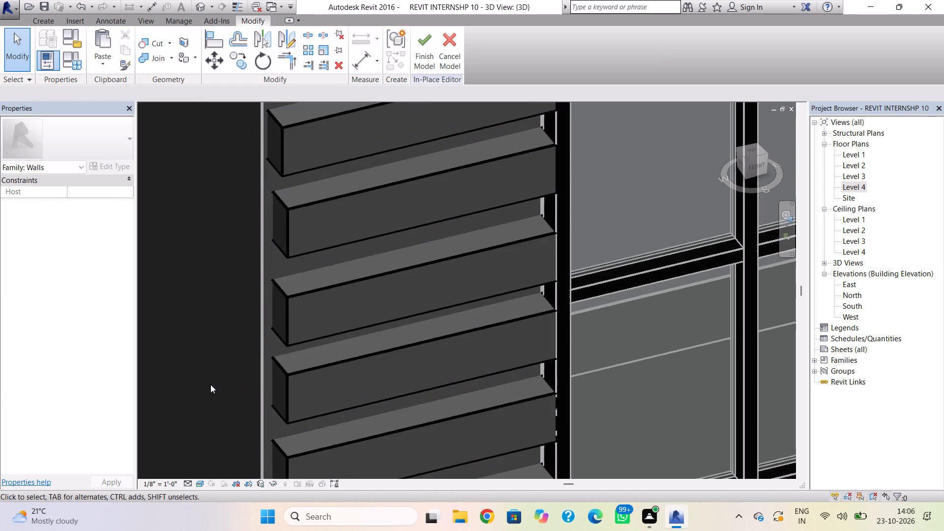
Finish the in-place model containing the trimmed facade bands.
scroll(210, 384, "down", 8)
right_click_drag(250, 397, 216, 318, "shift")
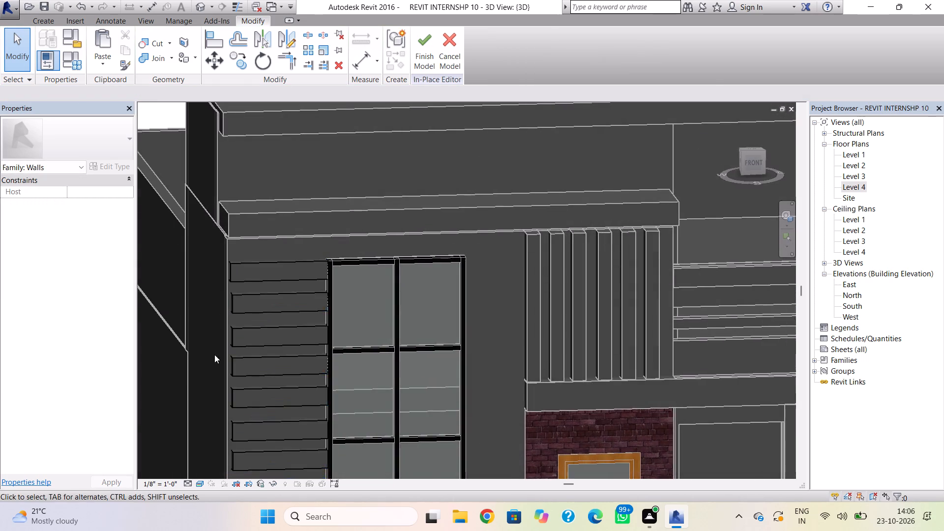
scroll(214, 354, "down", 7)
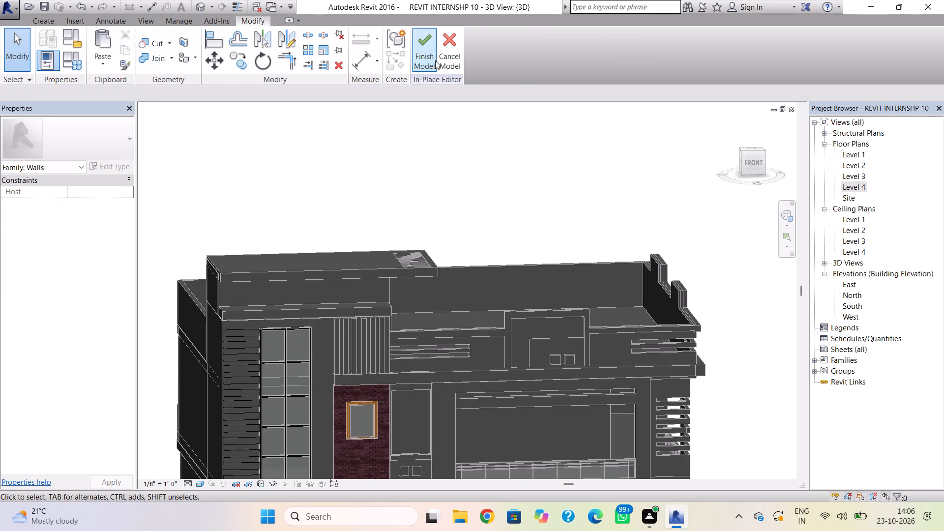
left_click(431, 49)
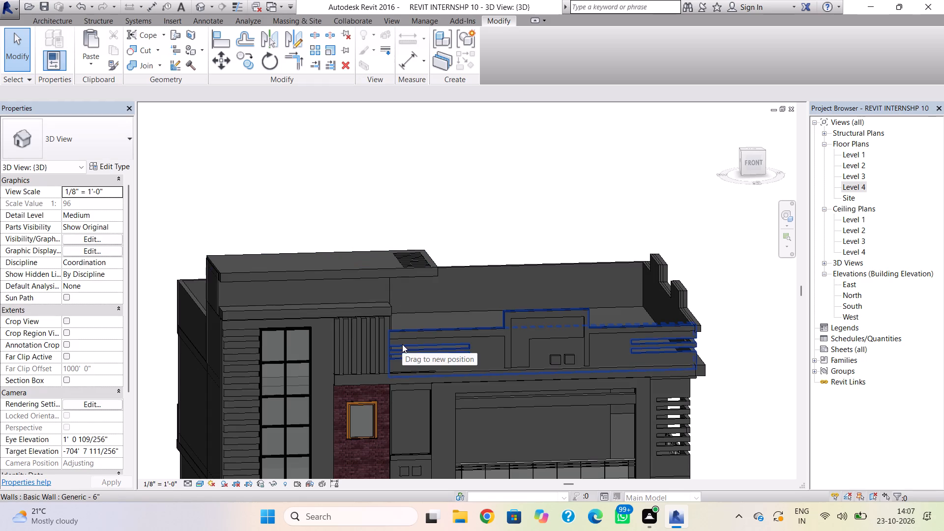
In the Level 1 floor plan, pull the front wall's east end back to leave a wide opening, keeping under half its length.
scroll(402, 344, "down", 2)
middle_click_drag(408, 345, 398, 273)
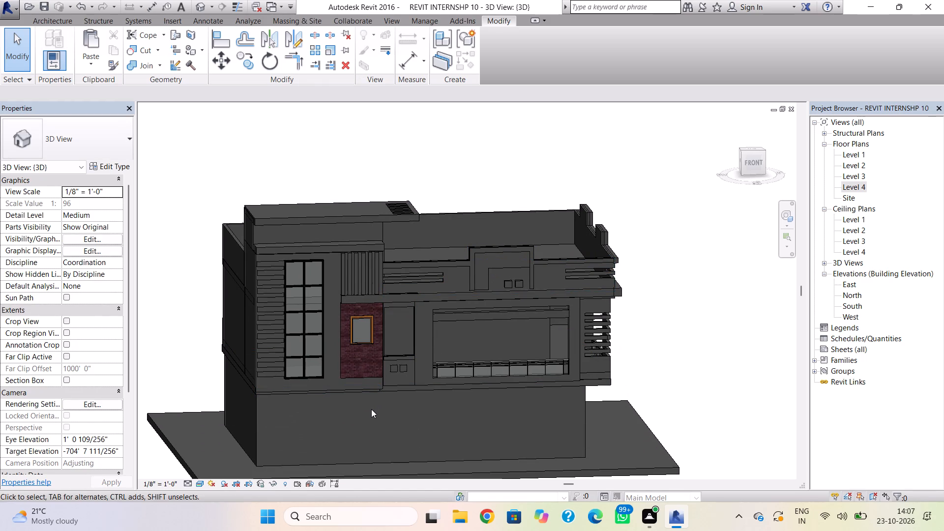
right_click_drag(378, 407, 273, 419, "shift")
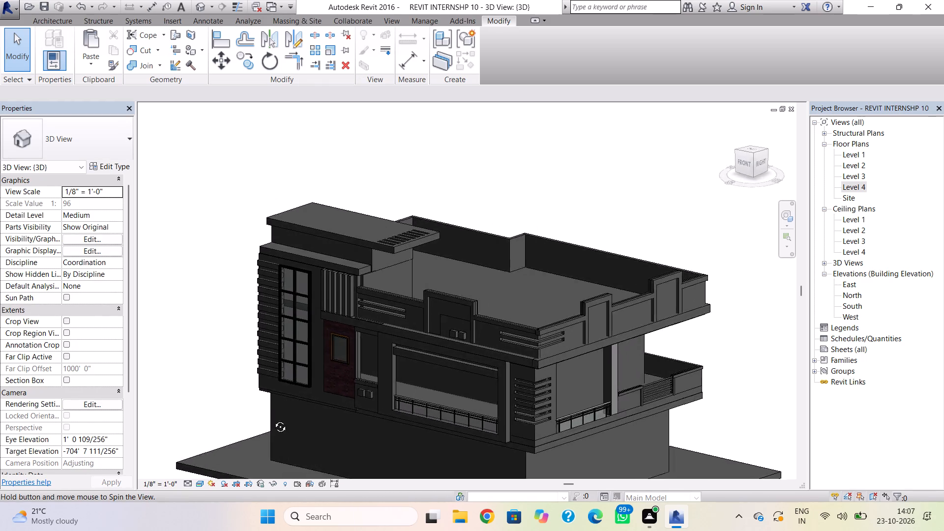
right_click_drag(273, 419, 378, 402, "shift")
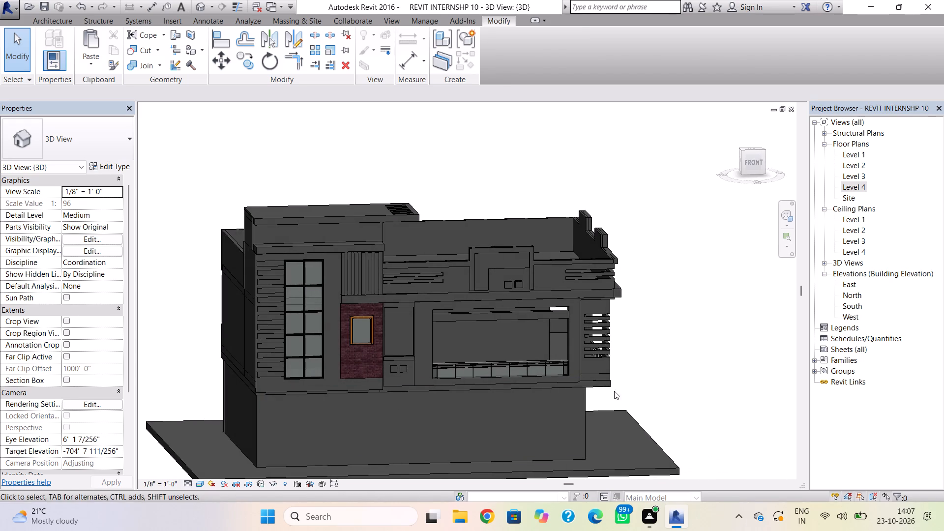
left_click(860, 155)
left_click(860, 155)
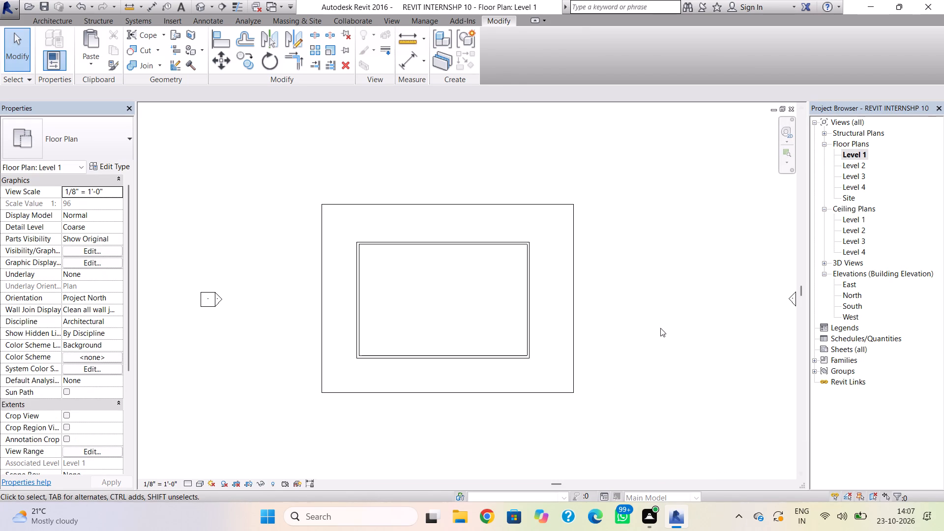
left_click(501, 361)
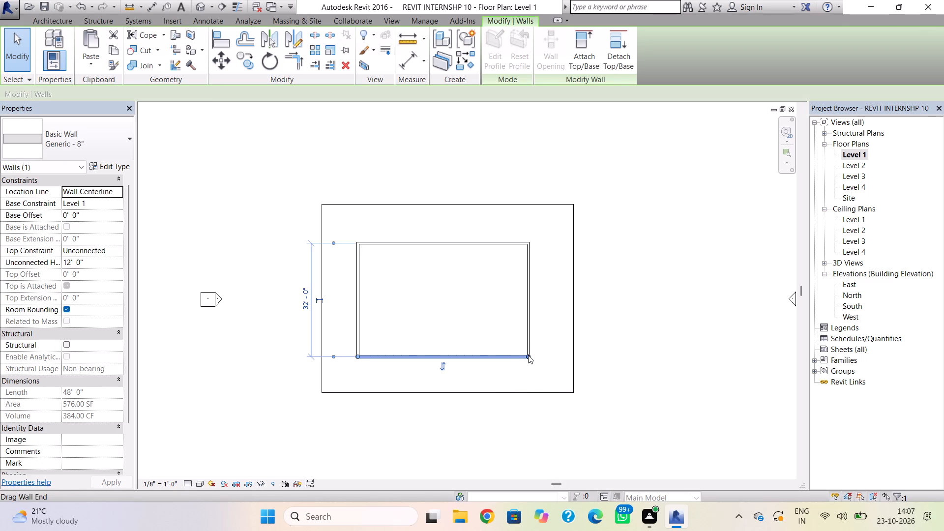
left_click_drag(528, 355, 454, 360)
left_click(483, 321)
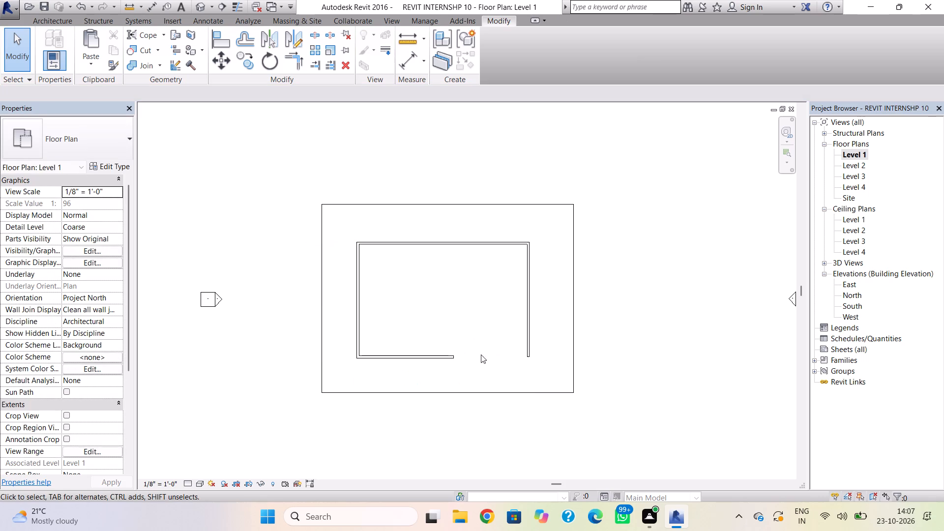
left_click(451, 358)
left_click_drag(454, 356, 428, 355)
left_click(445, 334)
Draw two Generic - 8" walls from the front wall's open end: about 14' north, then east to meet the east wall.
left_click(46, 18)
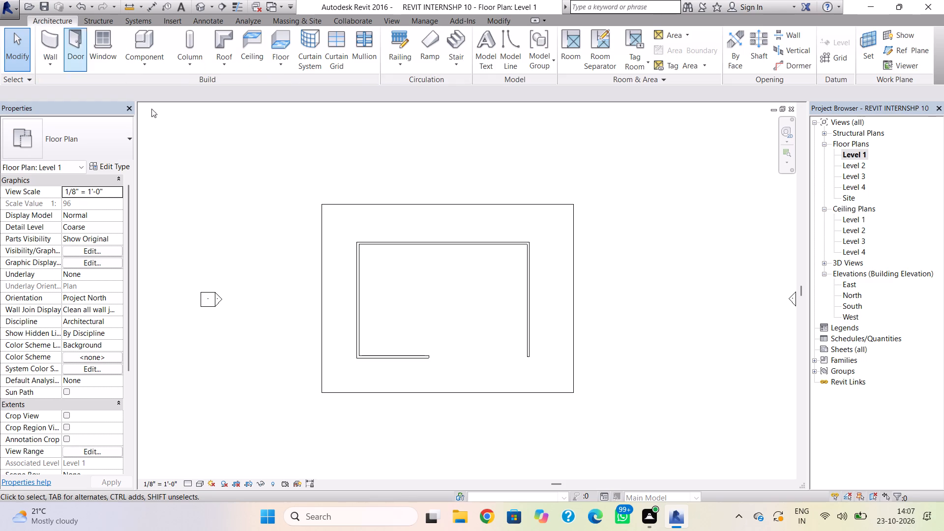
left_click(48, 40)
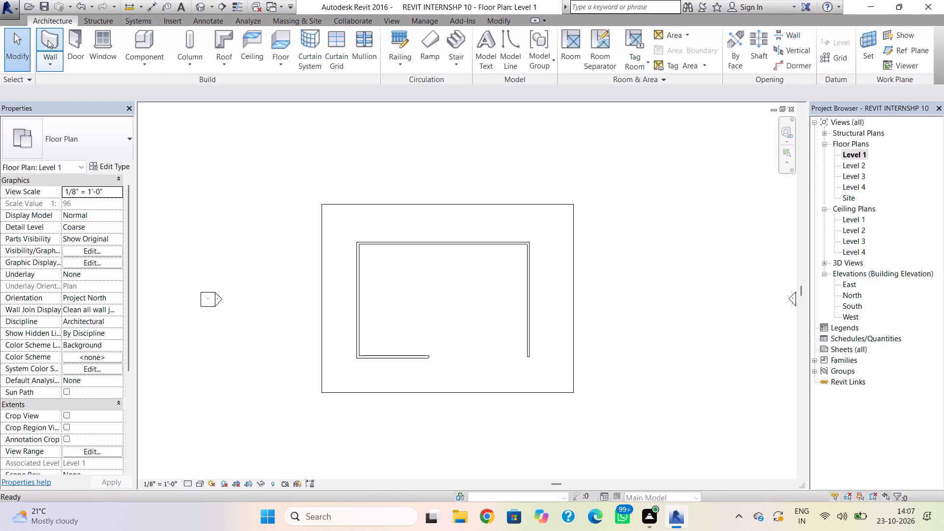
left_click(116, 151)
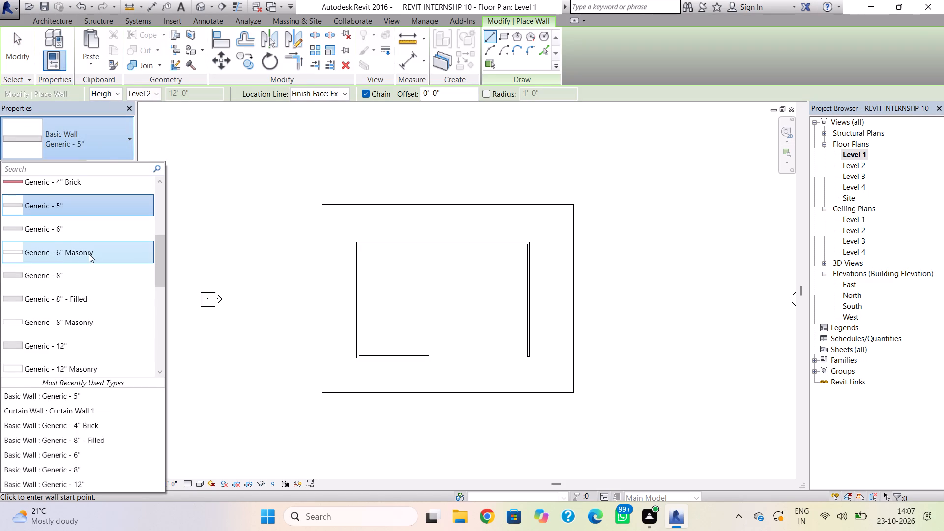
left_click(88, 269)
left_click(429, 356)
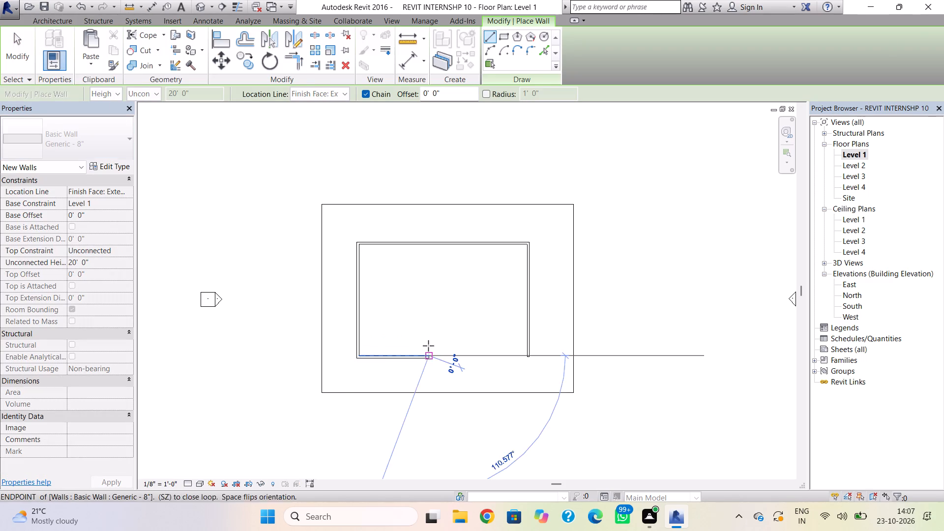
left_click(430, 307)
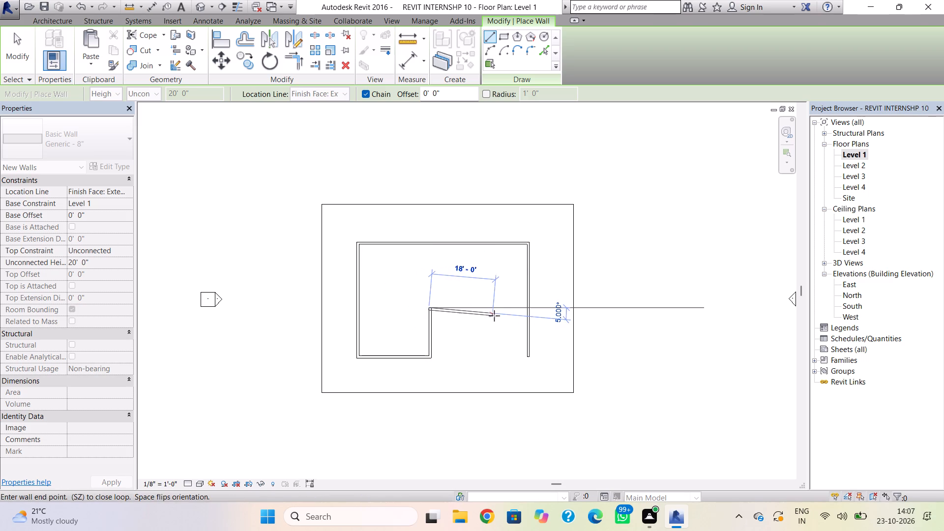
left_click(528, 311)
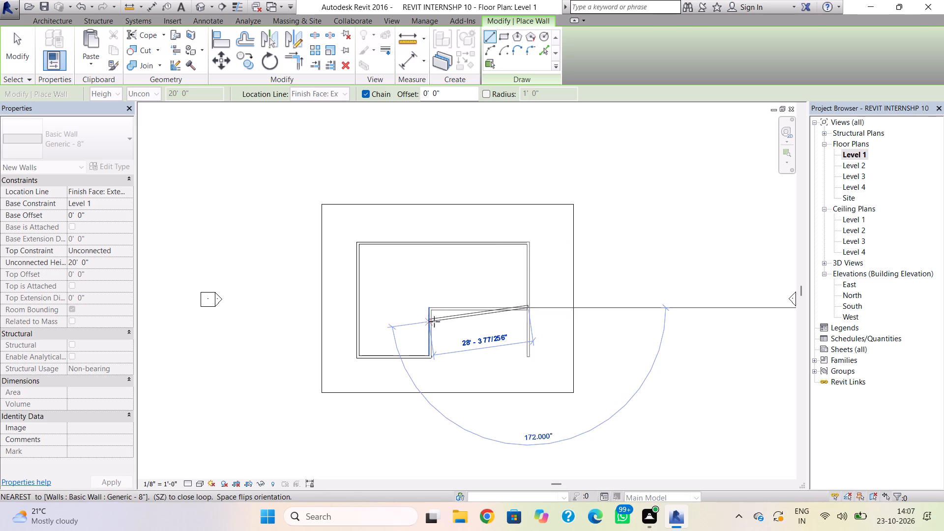
key("Escape")
key("Escape")
Shorten the east wall by pulling its south end back to the new recessed front wall, closing the L-shaped outline.
left_click(528, 350)
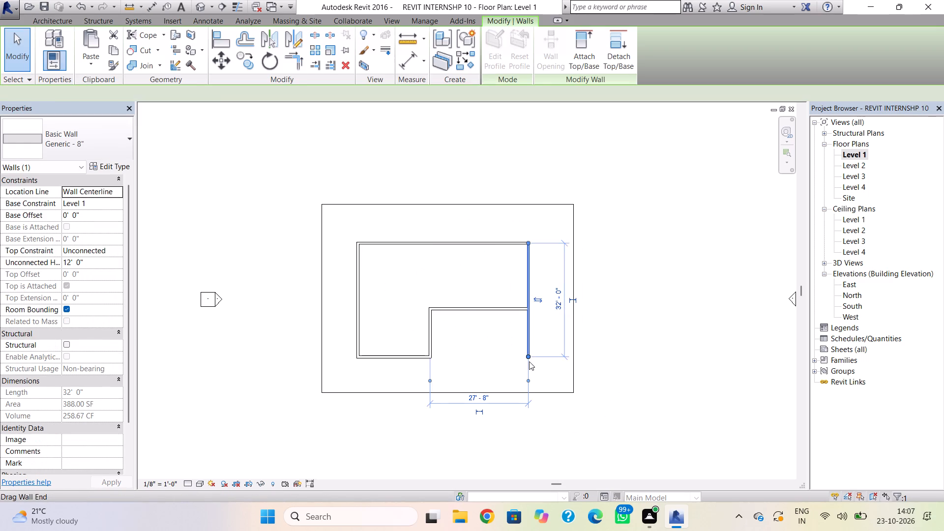
left_click_drag(529, 356, 530, 306)
left_click(540, 318)
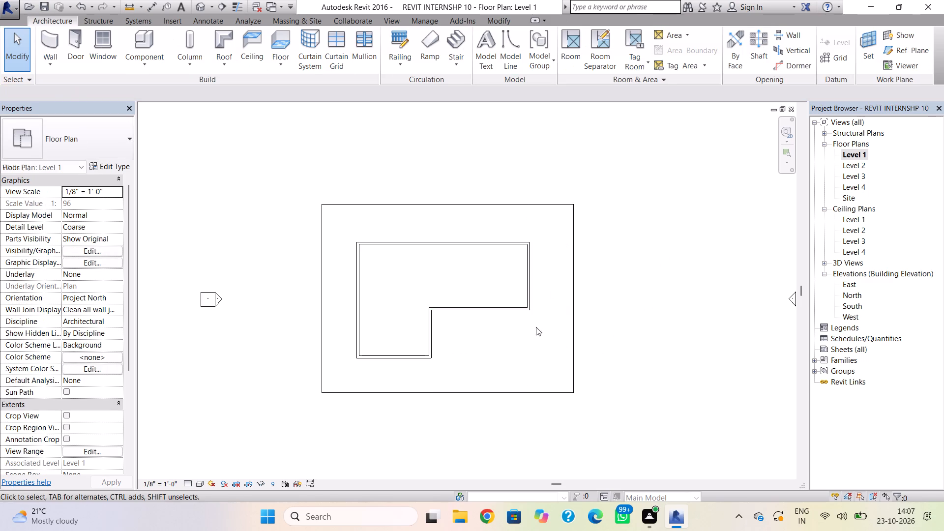
Examine the recessed ground-floor front walls and the overhang above them in the 3D view.
left_click(200, 5)
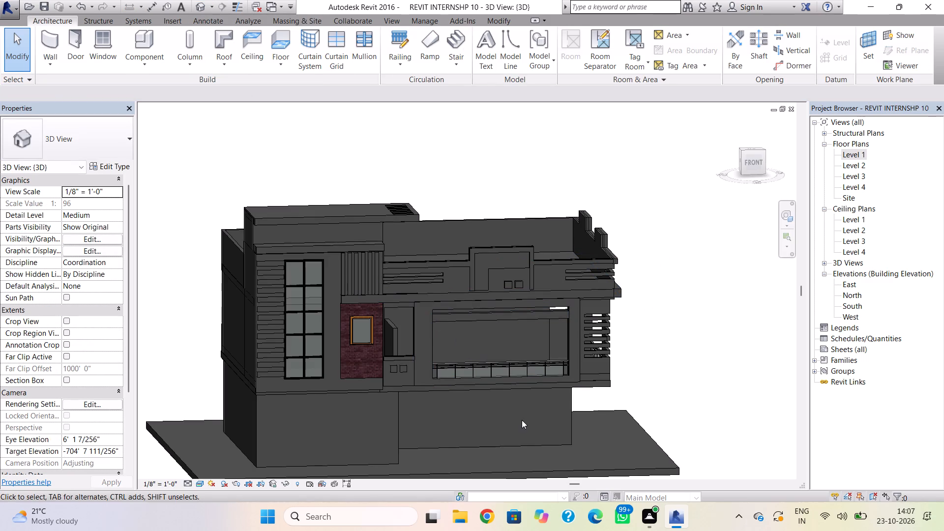
right_click_drag(519, 421, 496, 432, "shift")
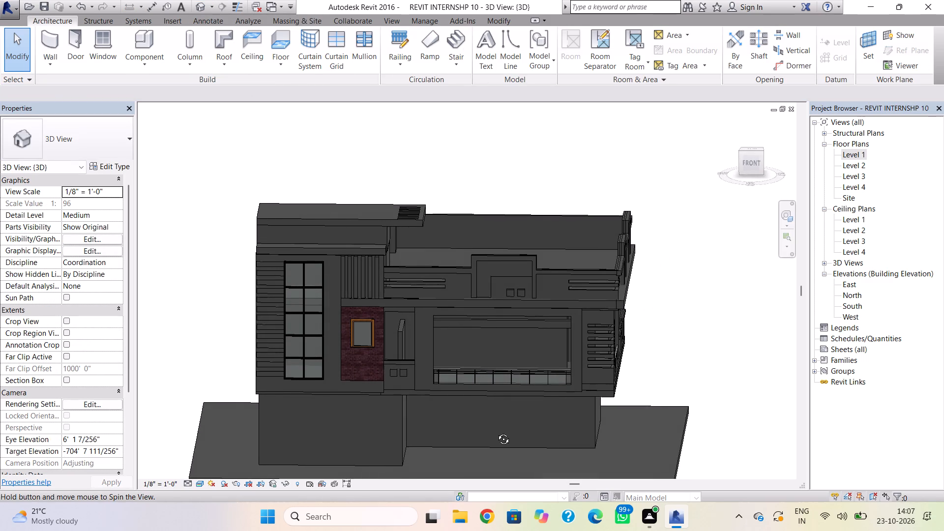
right_click_drag(496, 432, 507, 419, "shift")
right_click_drag(430, 419, 431, 385)
key("Escape")
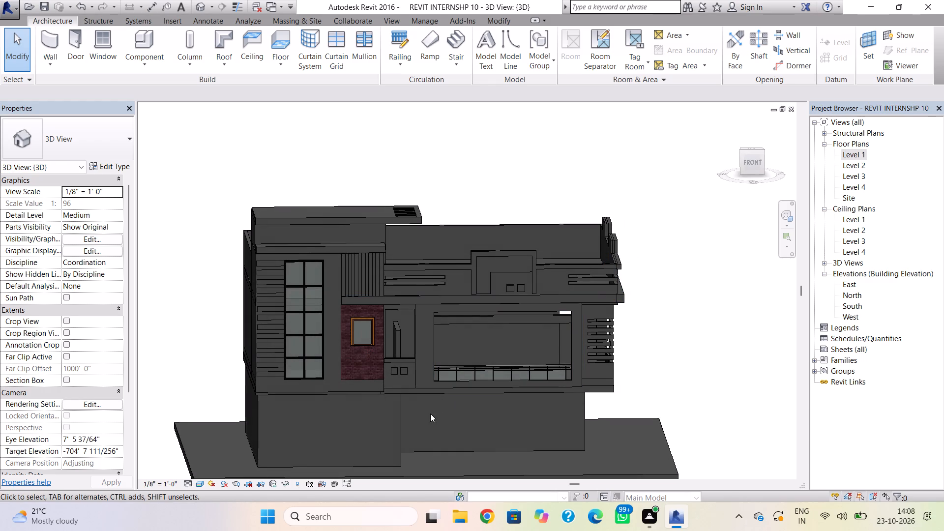
right_click_drag(412, 442, 354, 409, "shift")
scroll(378, 388, "up", 4)
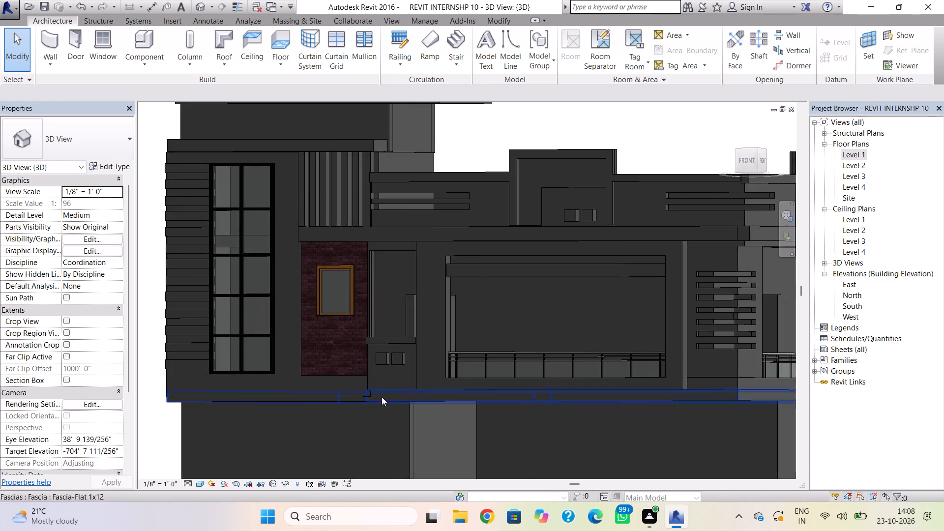
scroll(382, 397, "up", 7)
scroll(474, 429, "down", 2)
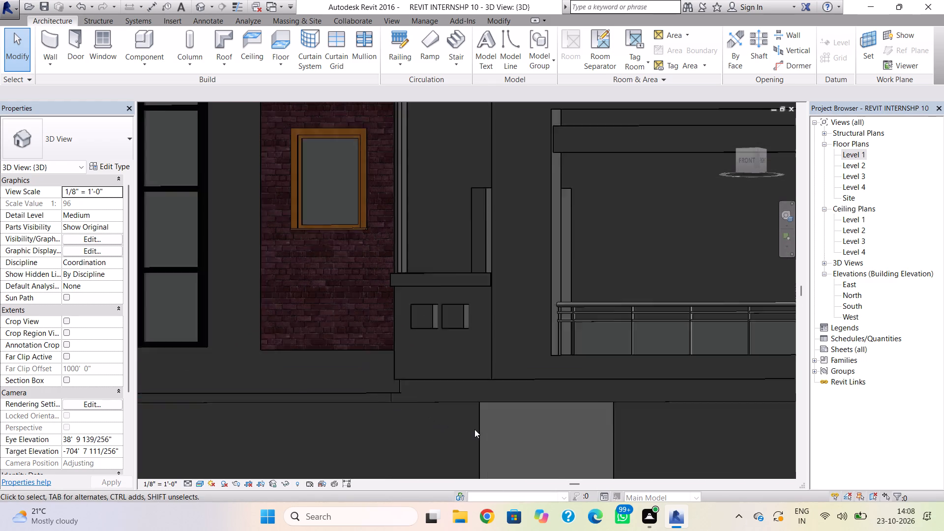
scroll(474, 429, "down", 2)
scroll(535, 389, "down", 4)
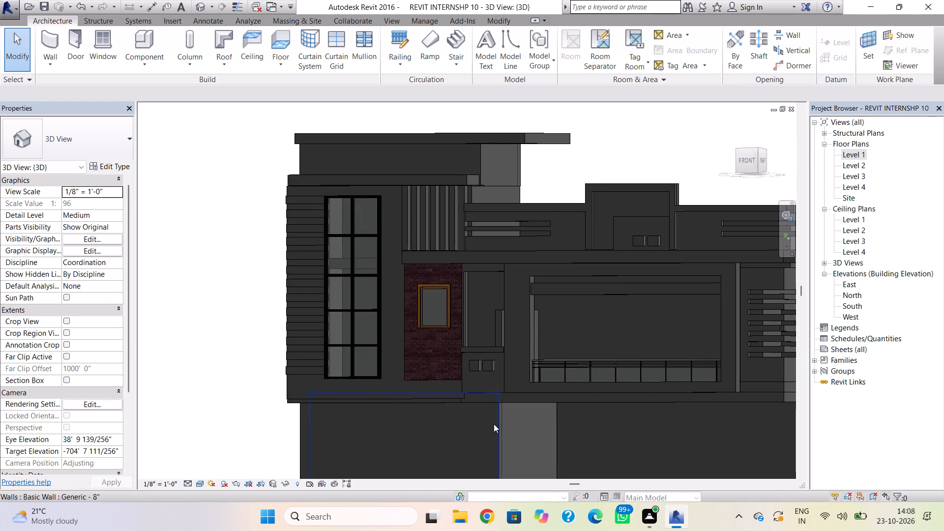
Return to the Level 1 floor plan showing the whole L-shaped wall outline within the slab.
double_click(853, 153)
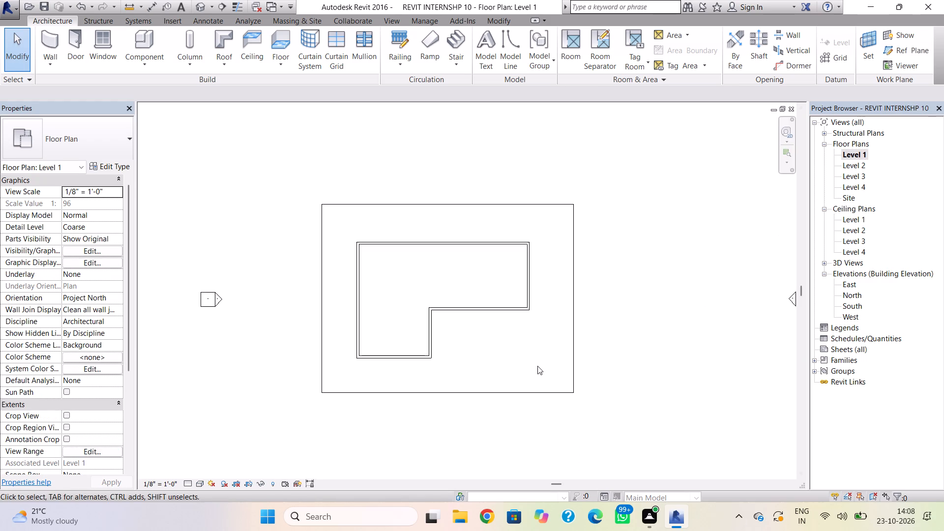
scroll(527, 386, "down", 1)
middle_click_drag(524, 388, 532, 366)
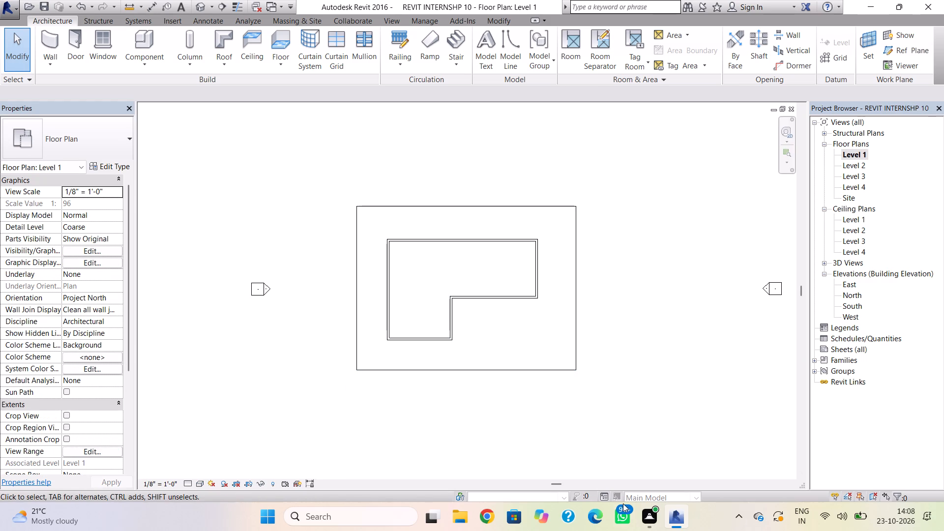
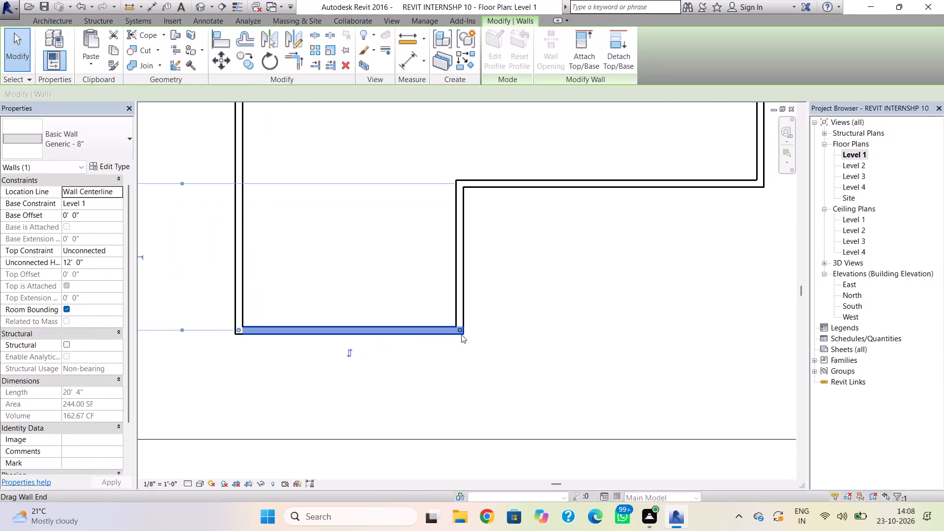
Shorten the southernmost horizontal wall from its east end to a length of about 17' 6".
left_click_drag(461, 330, 456, 331)
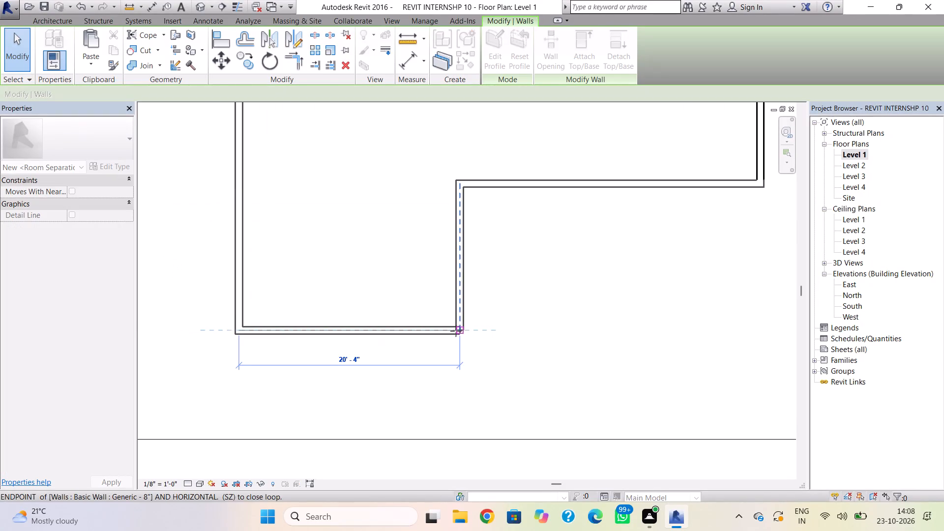
left_click_drag(456, 331, 427, 331)
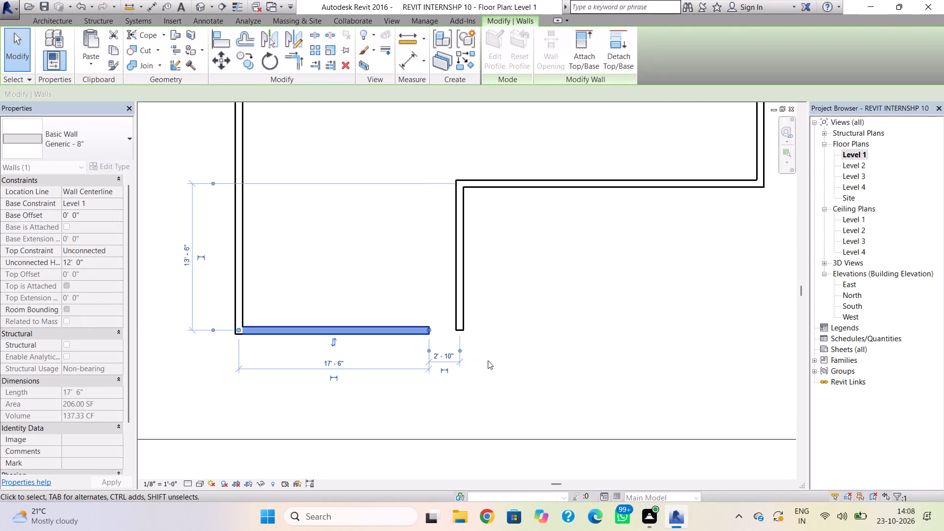
left_click(492, 362)
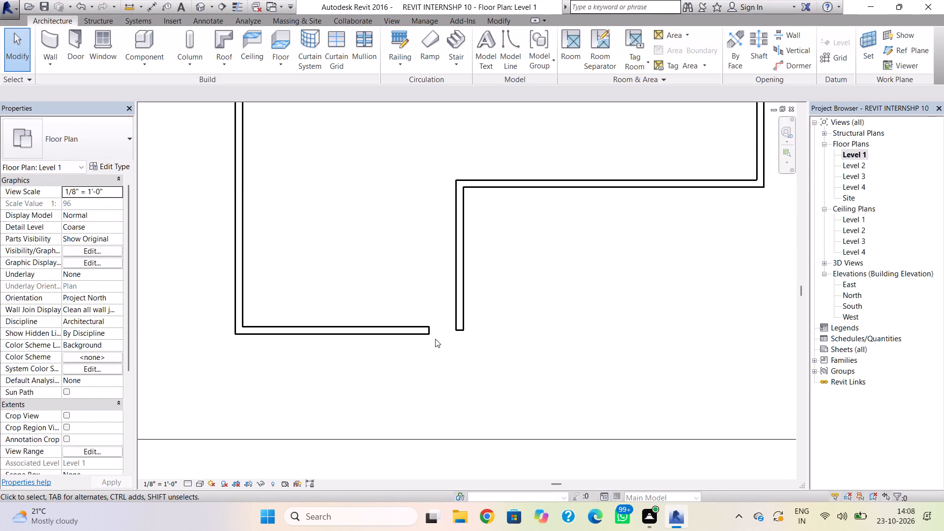
Nudge the 13' 6" vertical wall west to the shortened wall's open end, about 17' 7" from the west wall.
left_click(465, 294)
key("Left")
key("Left")
key("Left")
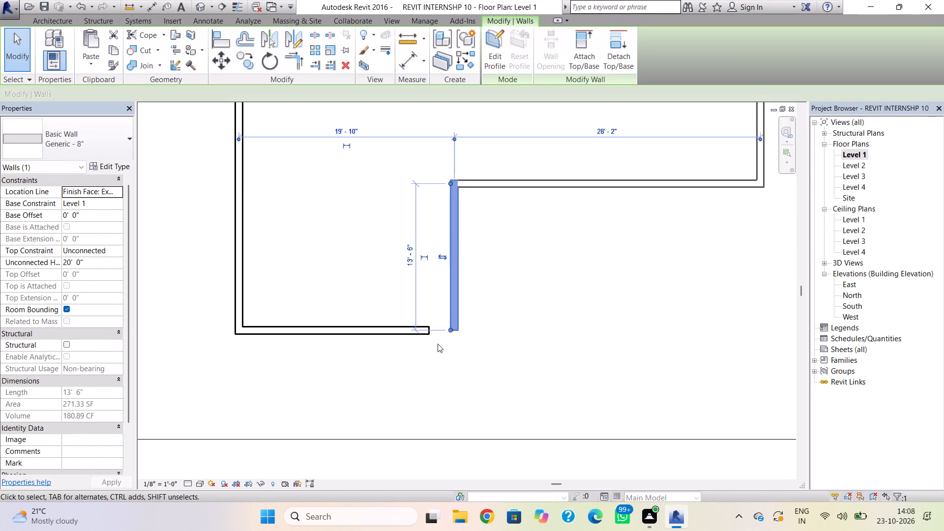
key("Left")
key("Left")
key("Left")
key("Left")
key("Left")
key("Left")
key("Left")
key("Left")
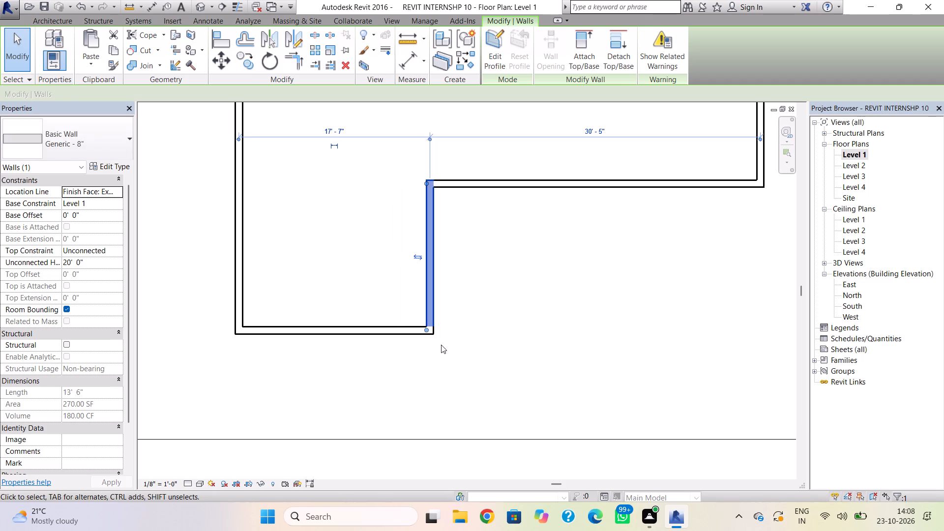
Check the wall change in the 3D view and delete the moved vertical wall in the Level 1 floor plan.
left_click(195, 7)
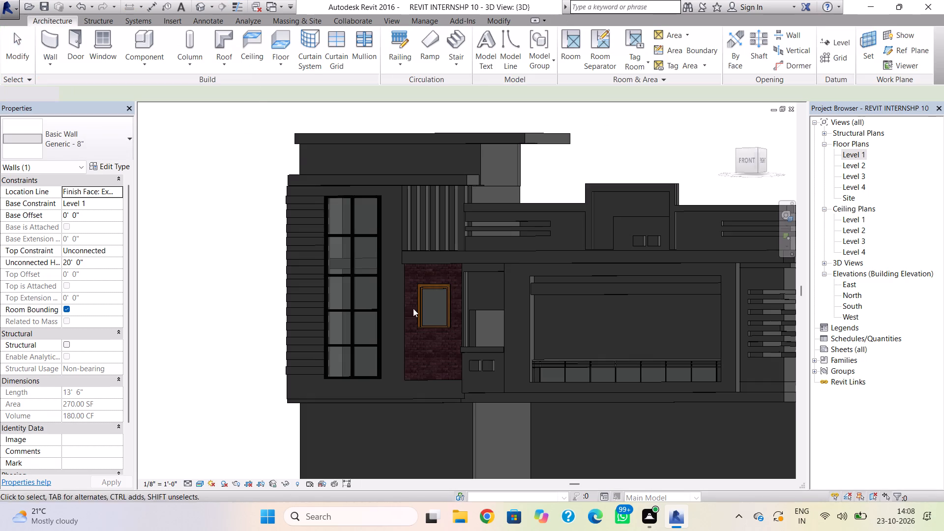
scroll(527, 444, "down", 6)
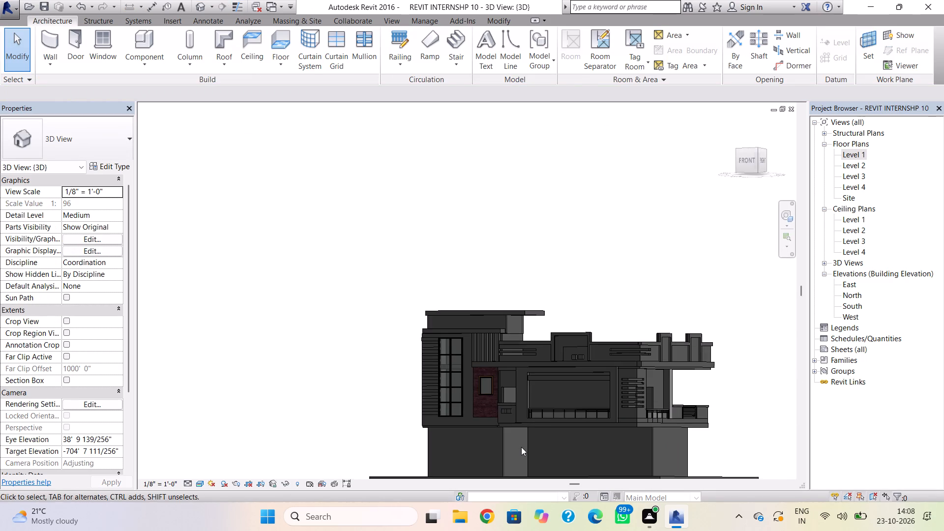
right_click_drag(523, 449, 547, 483, "shift")
scroll(544, 471, "down", 2)
middle_click_drag(541, 462, 536, 440)
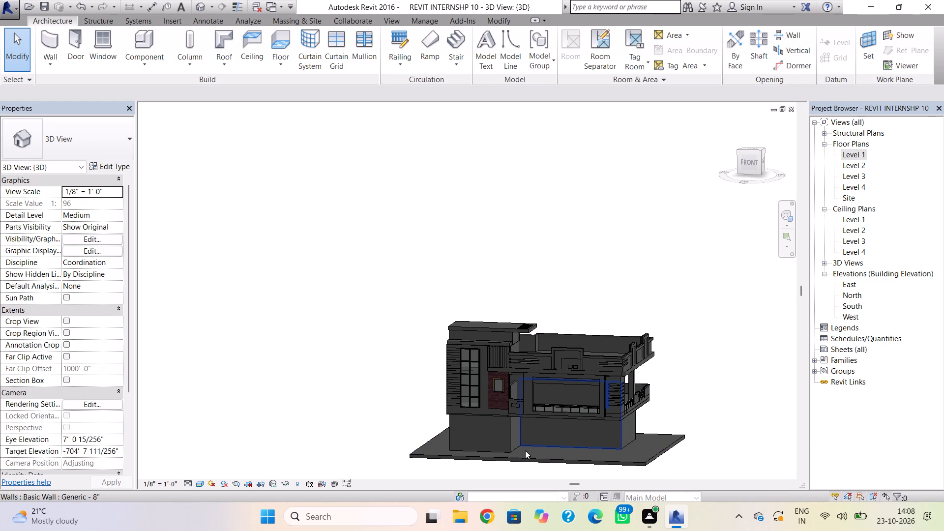
double_click(859, 150)
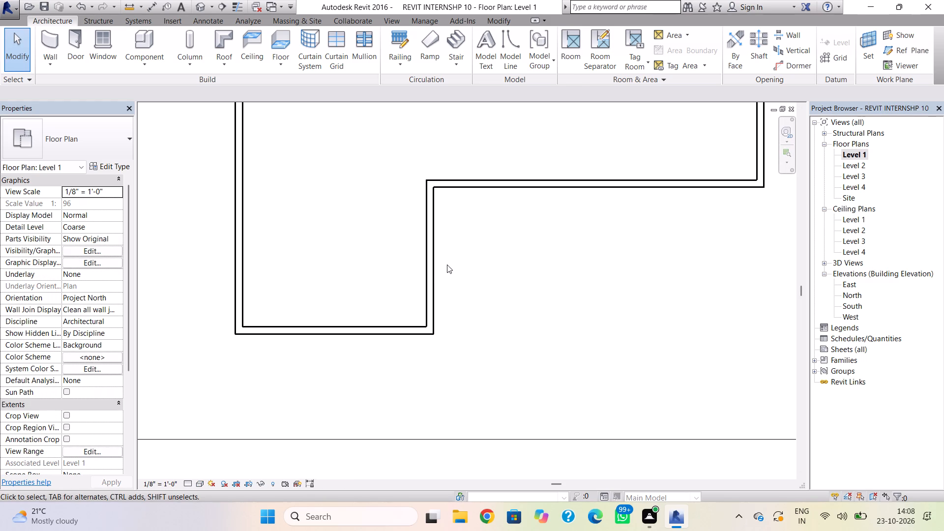
left_click(431, 268)
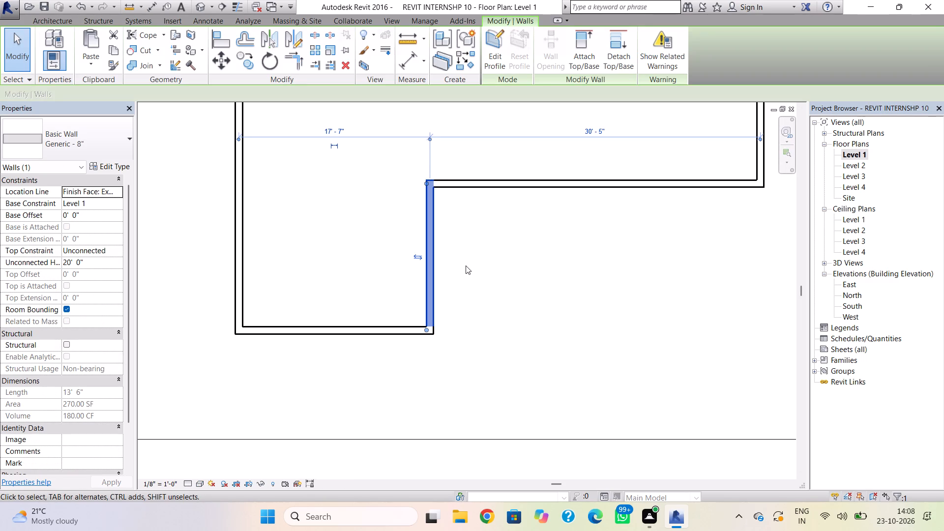
key("Delete")
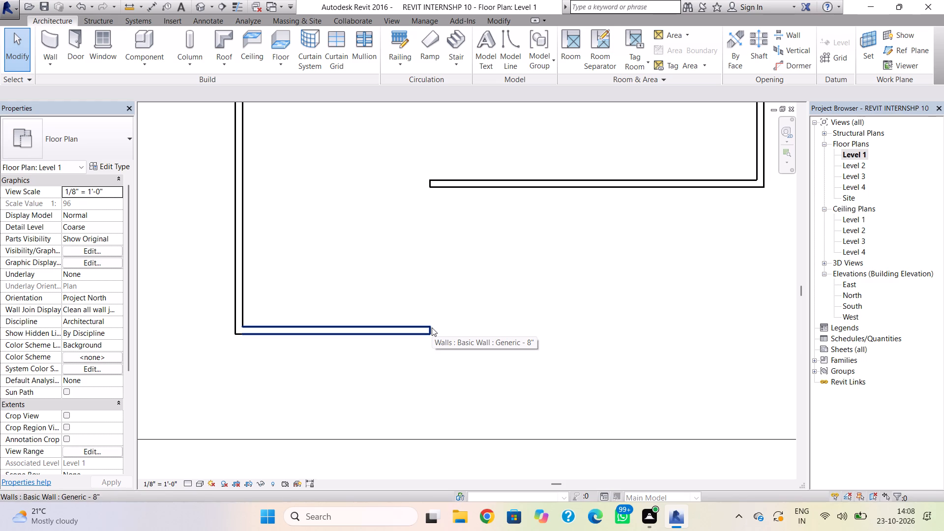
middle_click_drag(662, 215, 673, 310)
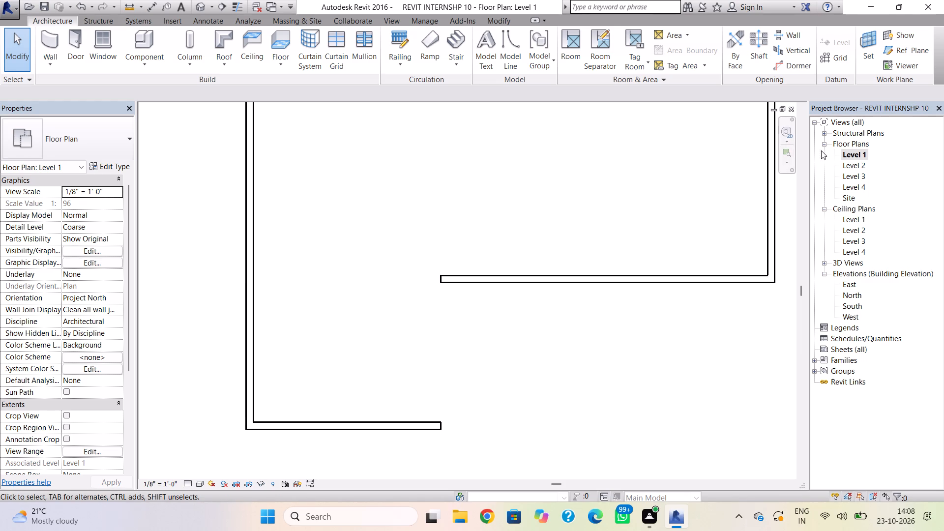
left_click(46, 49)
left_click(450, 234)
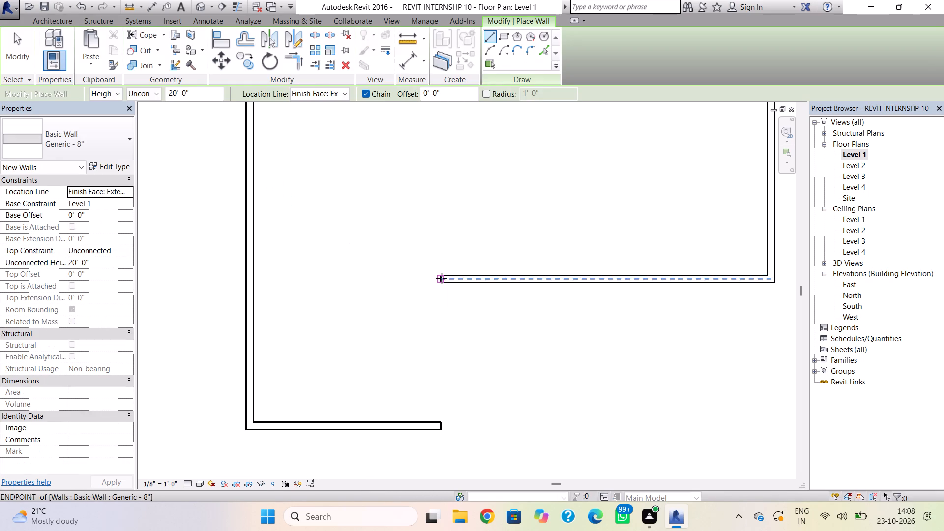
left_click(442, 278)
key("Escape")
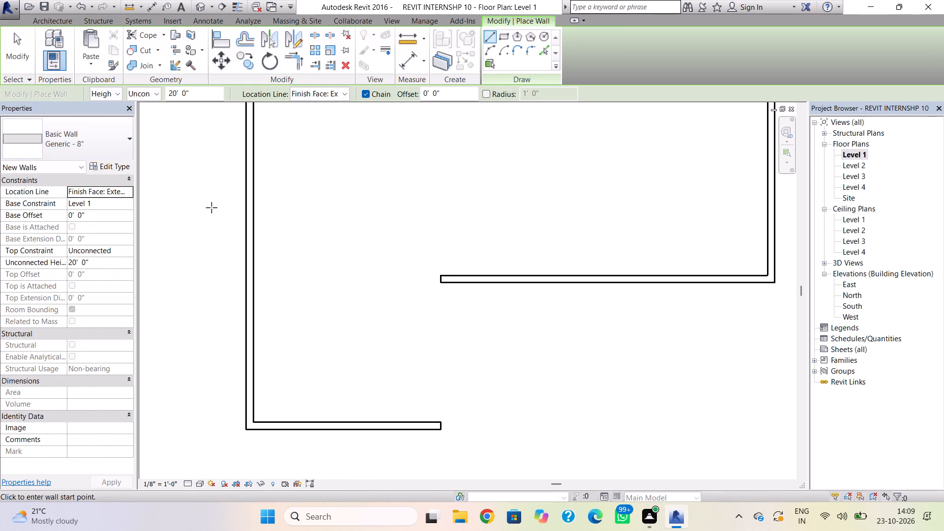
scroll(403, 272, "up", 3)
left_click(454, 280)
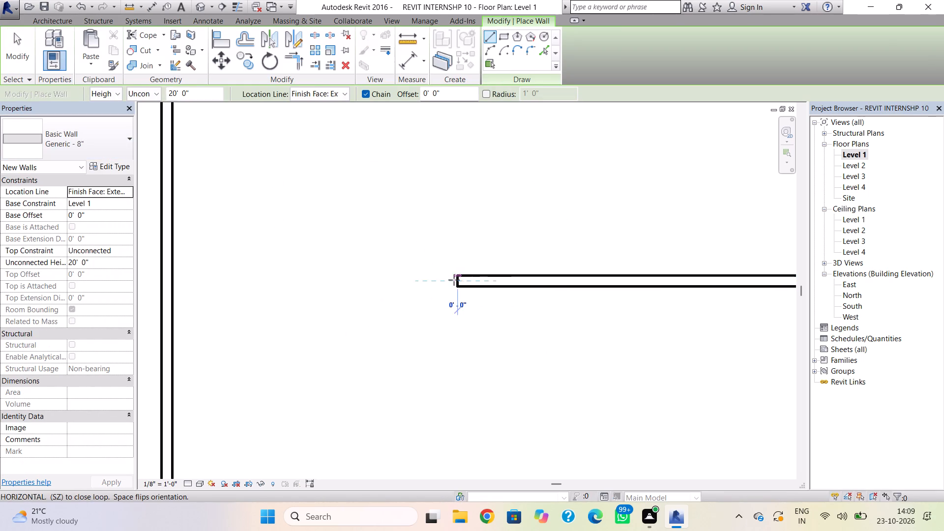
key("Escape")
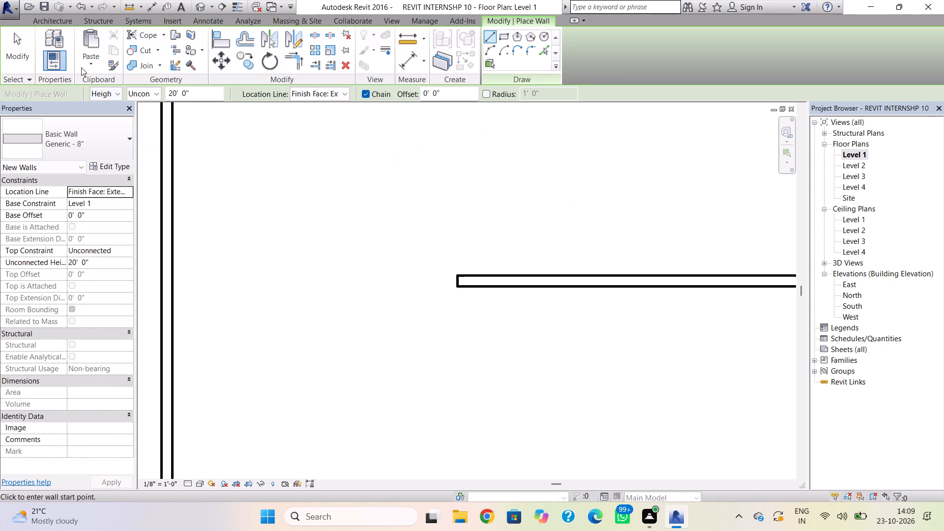
Draw a 20' 0" high Generic - 8" wall on its Wall Centerline, about 17' 3" from the upper horizontal wall's open end to the west wall.
left_click(313, 97)
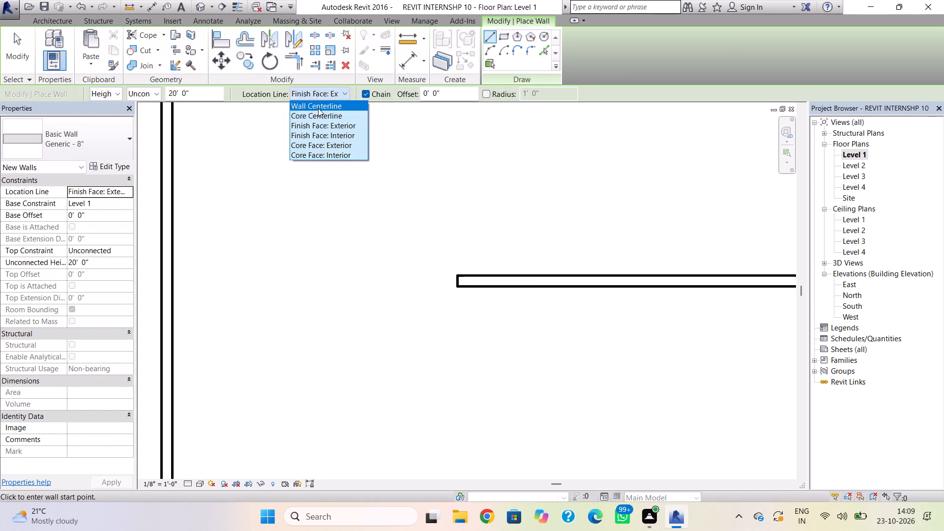
left_click(324, 106)
left_click(459, 282)
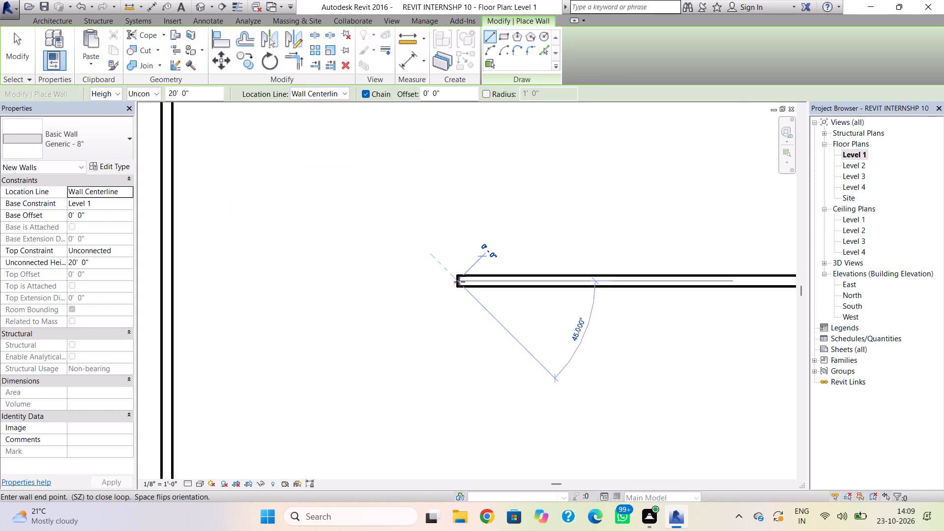
left_click(175, 274)
key("Escape")
scroll(258, 263, "down", 4)
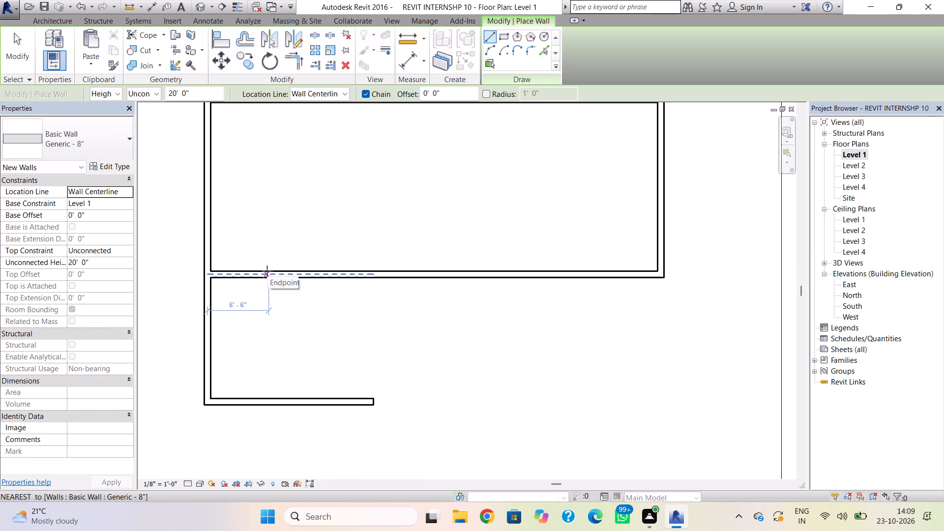
Examine the ground-floor walls and overhanging upper floor in the 3D view from the front and right sides.
left_click(196, 4)
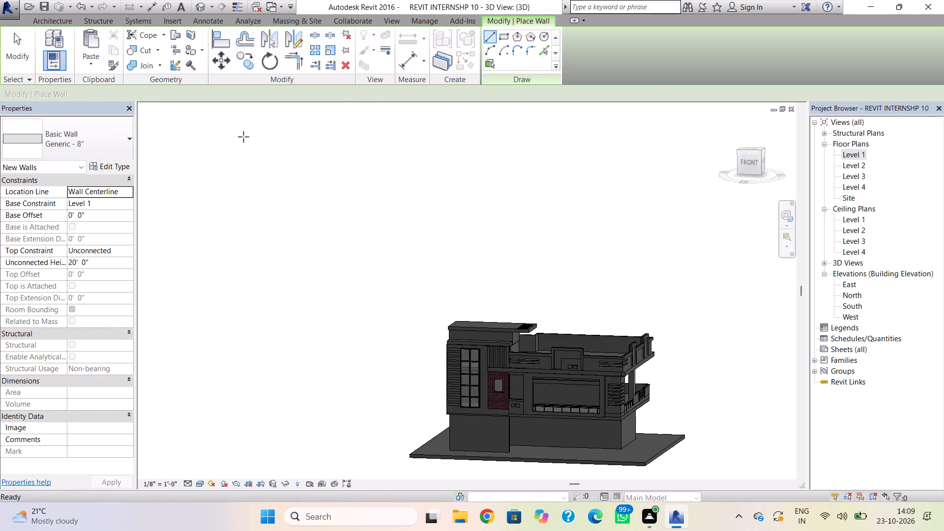
right_click_drag(529, 421, 477, 448, "shift")
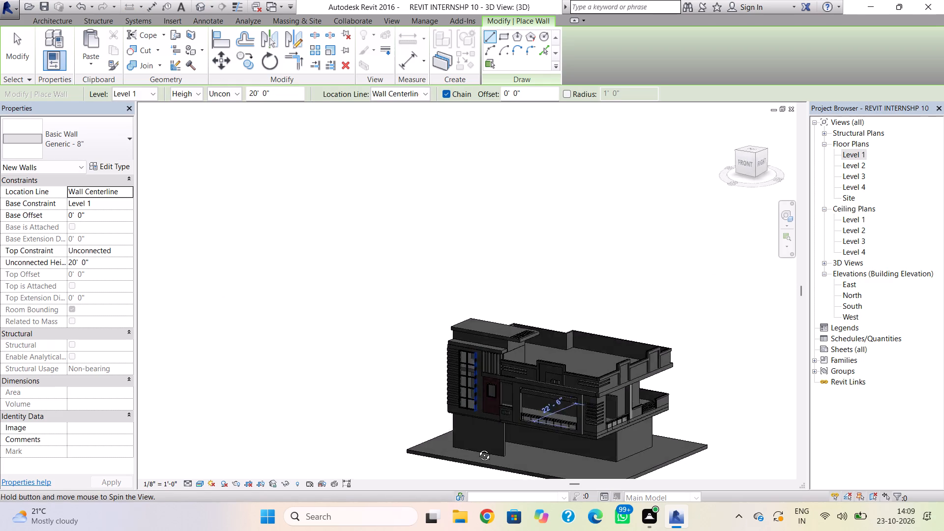
right_click_drag(477, 448, 448, 421, "shift")
key("Escape")
scroll(470, 424, "down", 1)
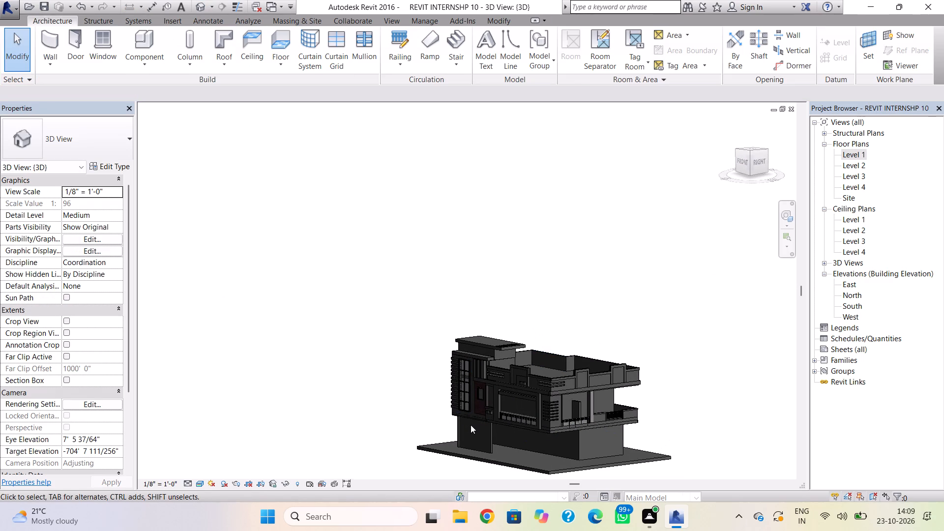
scroll(471, 425, "down", 1)
scroll(475, 427, "up", 8)
middle_click_drag(478, 427, 326, 371)
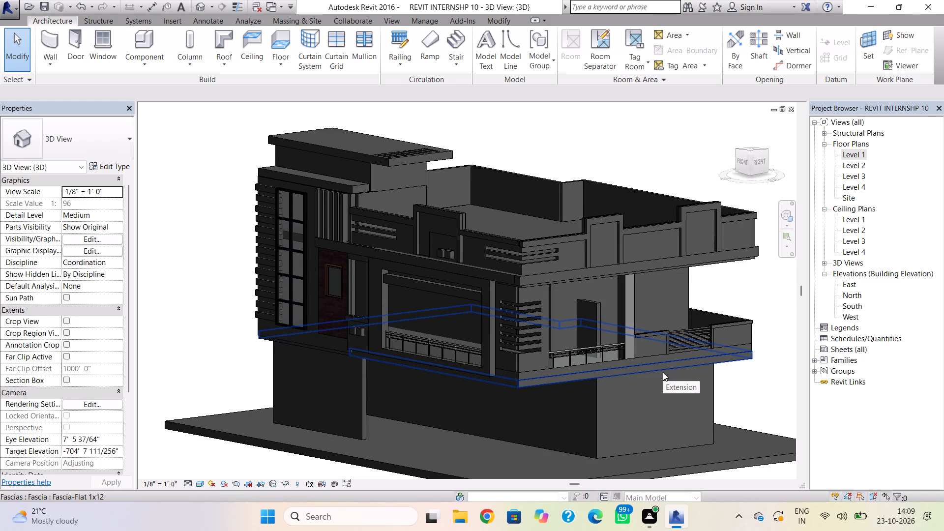
left_click(760, 163)
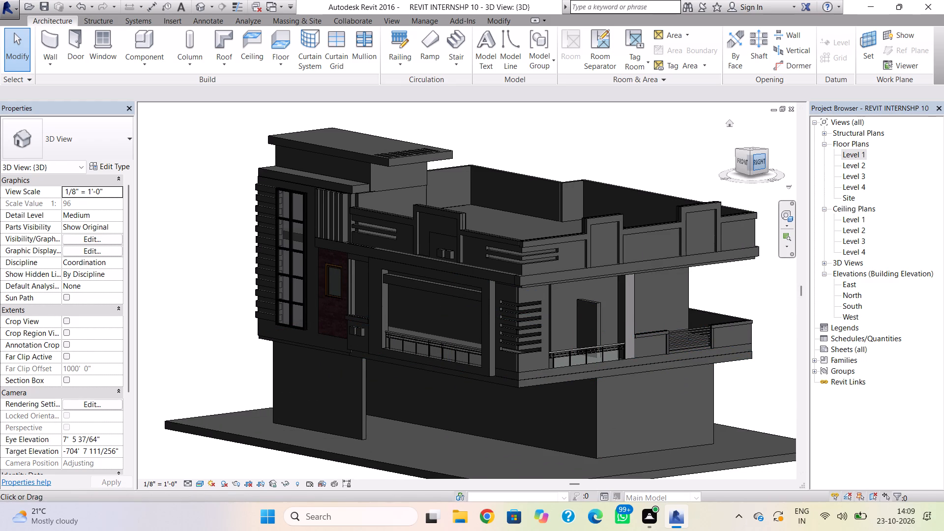
right_click_drag(692, 390, 629, 362, "shift")
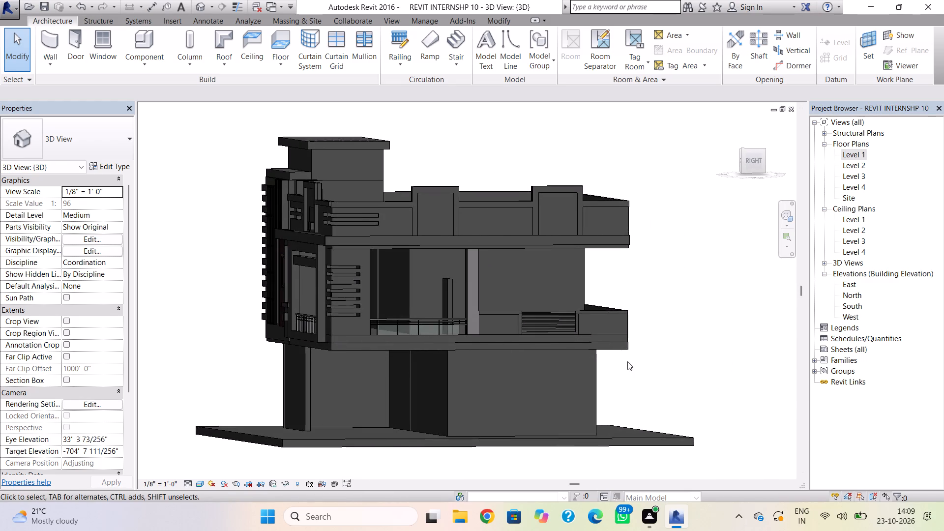
scroll(627, 361, "up", 3)
scroll(627, 361, "down", 1)
Create an in-place model in the Walls family category, keeping the default name.
left_click(151, 65)
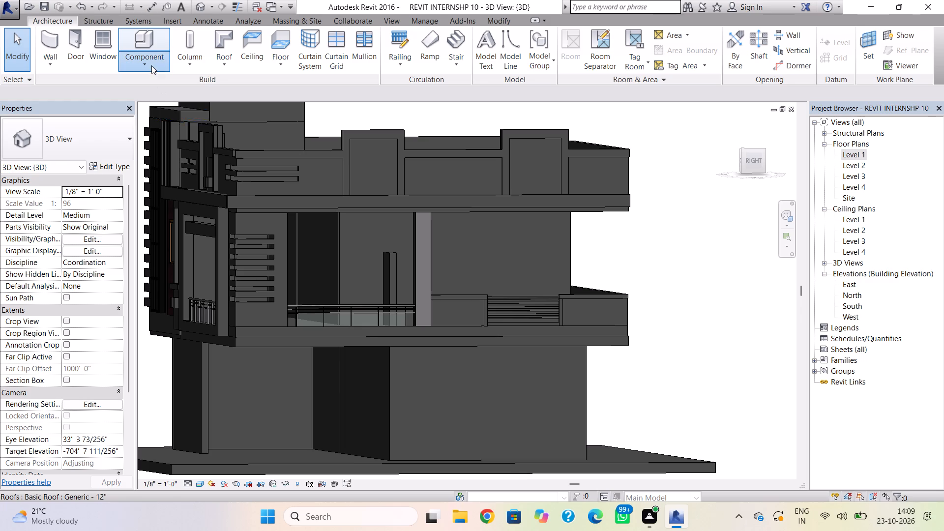
left_click(155, 104)
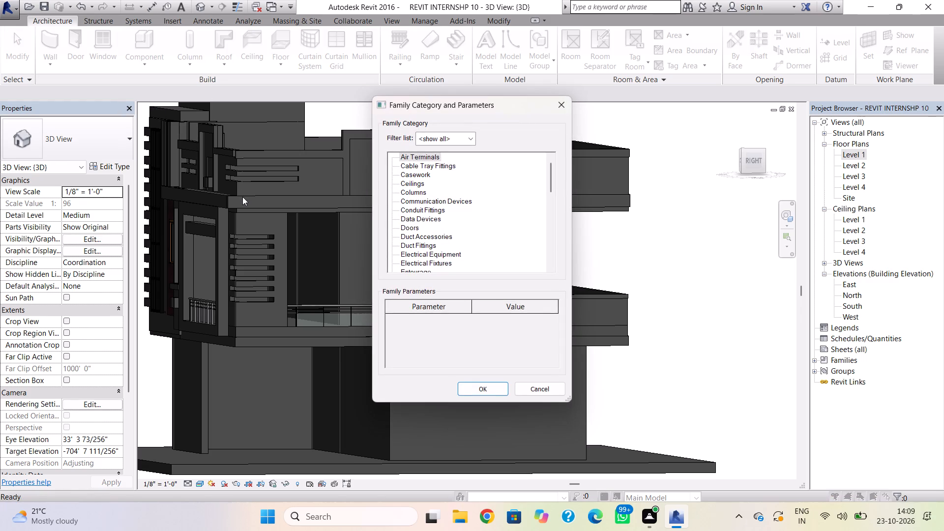
scroll(487, 218, "down", 4)
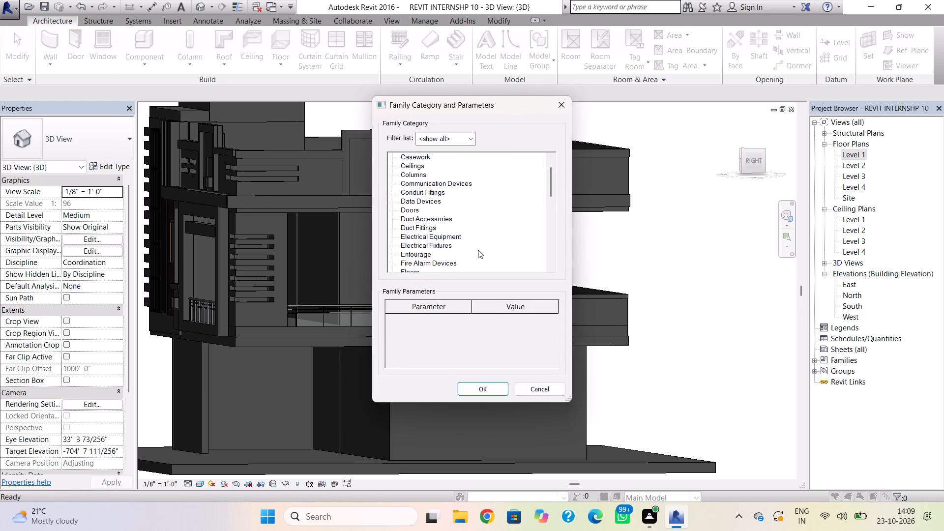
scroll(478, 250, "down", 16)
scroll(477, 256, "down", 7)
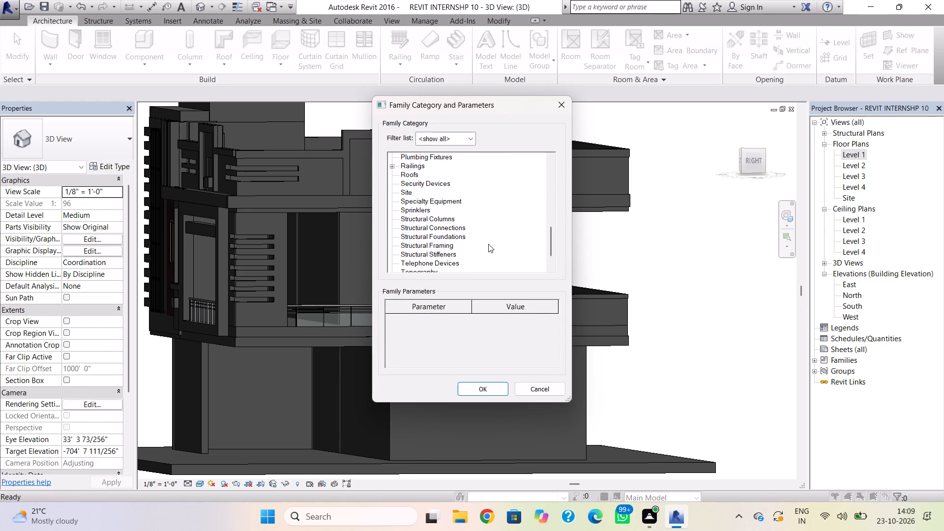
scroll(488, 244, "down", 6)
left_click(412, 252)
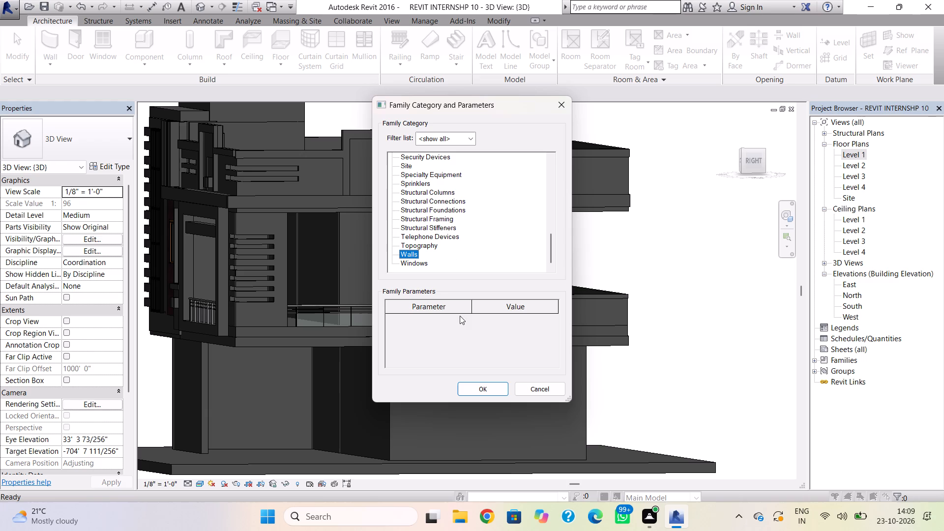
left_click(478, 391)
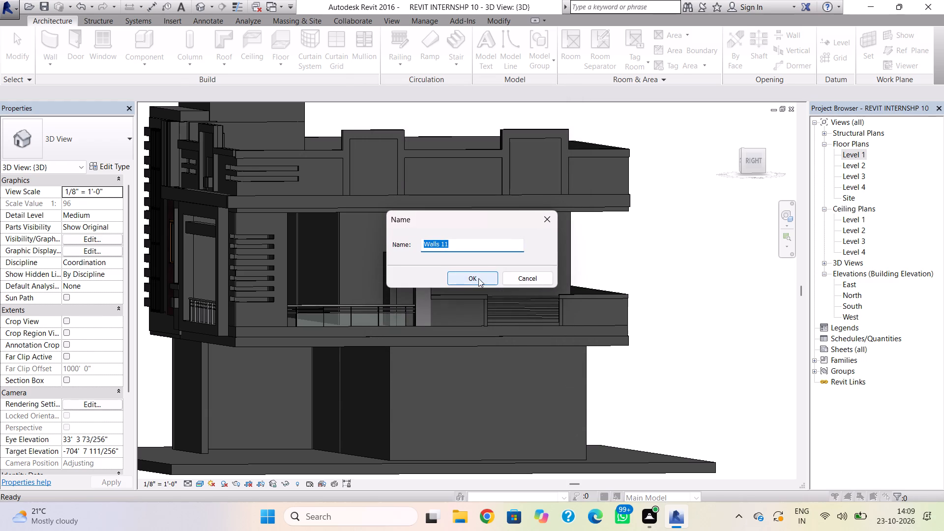
left_click(478, 278)
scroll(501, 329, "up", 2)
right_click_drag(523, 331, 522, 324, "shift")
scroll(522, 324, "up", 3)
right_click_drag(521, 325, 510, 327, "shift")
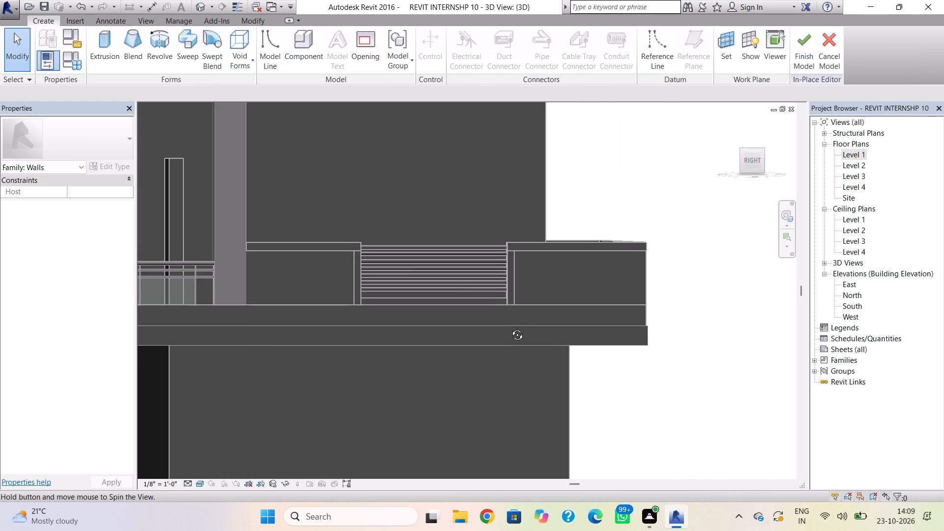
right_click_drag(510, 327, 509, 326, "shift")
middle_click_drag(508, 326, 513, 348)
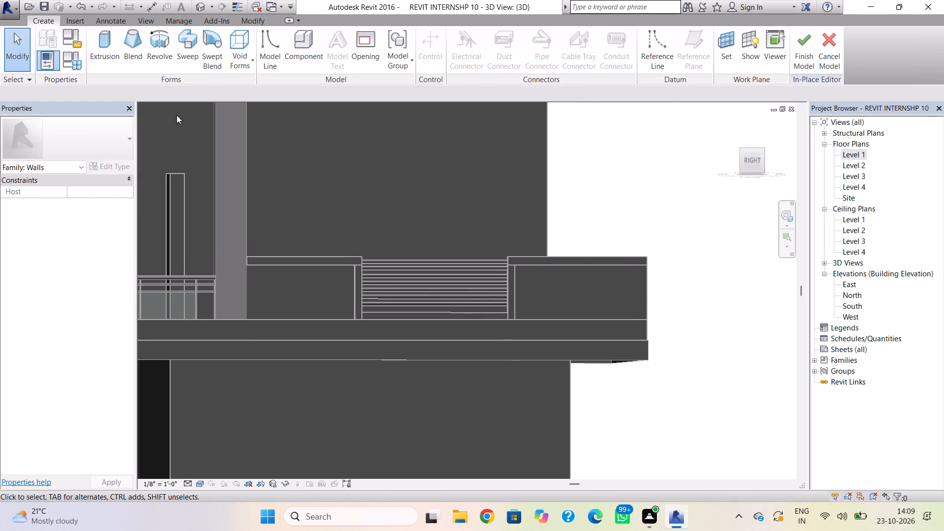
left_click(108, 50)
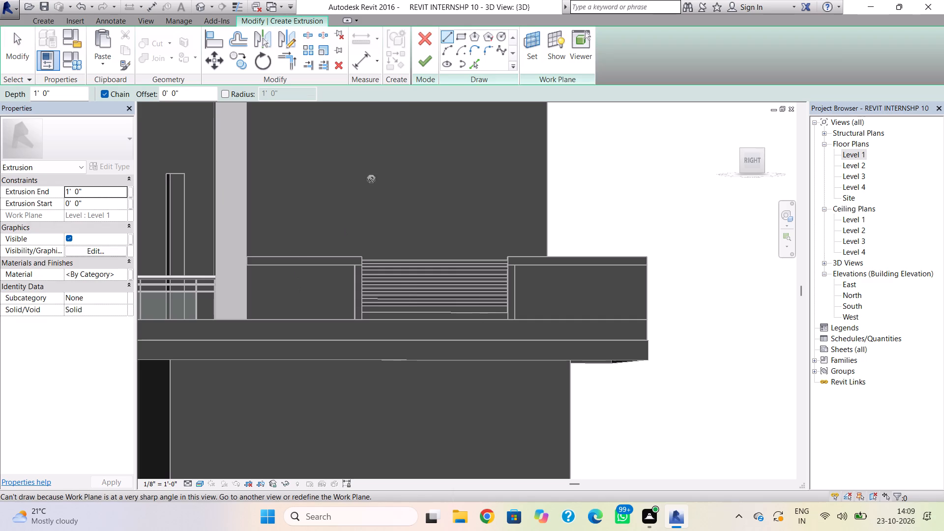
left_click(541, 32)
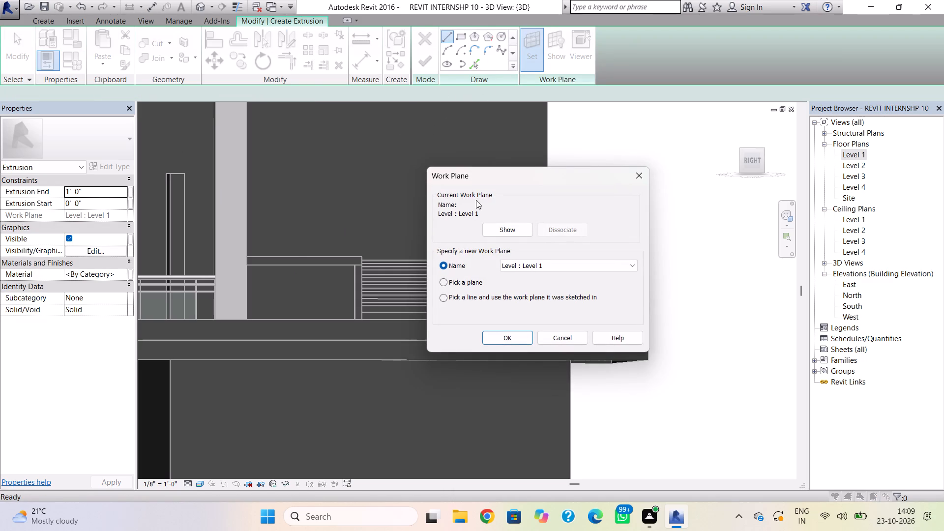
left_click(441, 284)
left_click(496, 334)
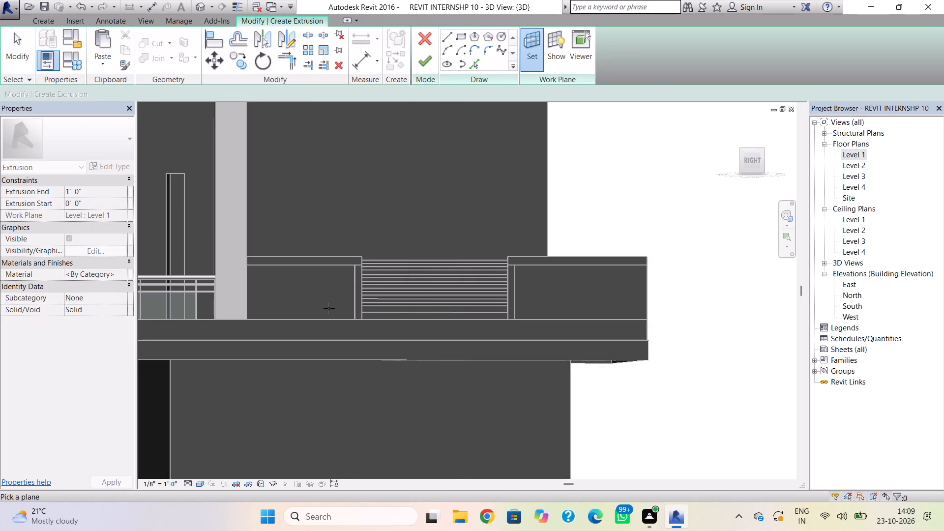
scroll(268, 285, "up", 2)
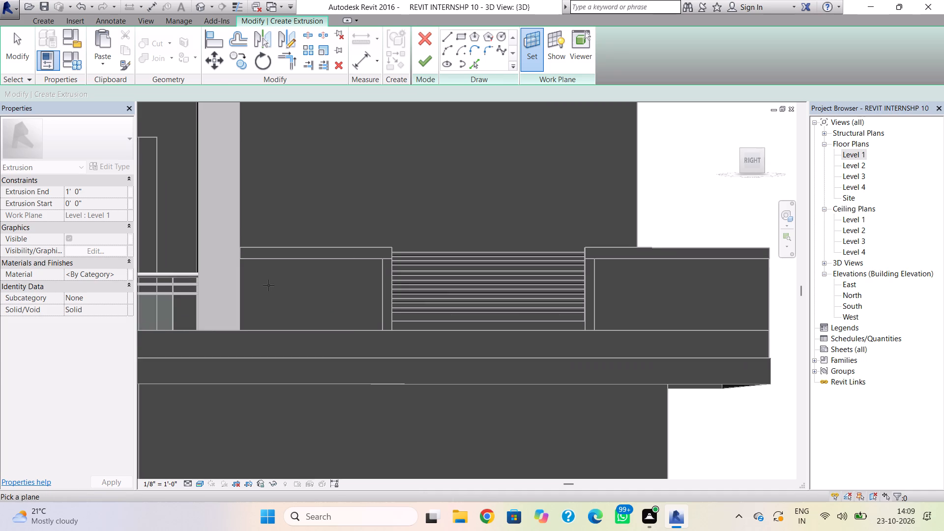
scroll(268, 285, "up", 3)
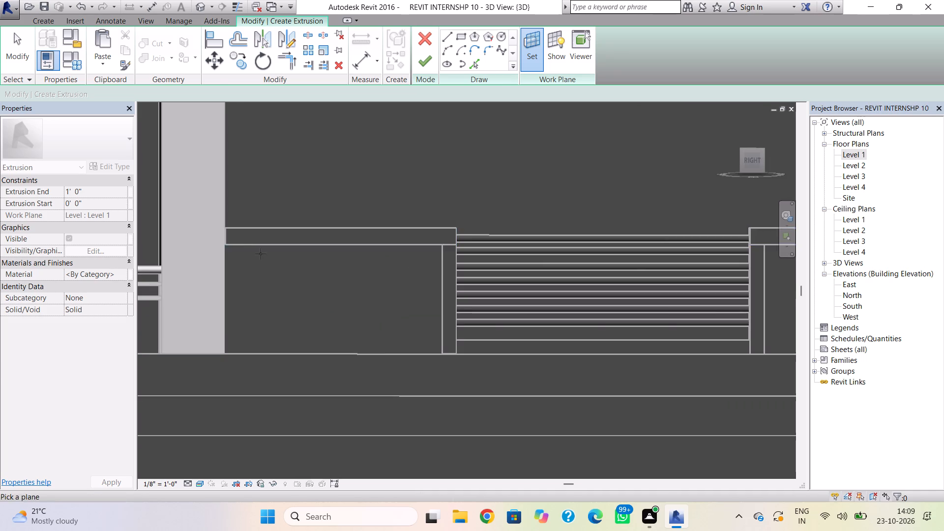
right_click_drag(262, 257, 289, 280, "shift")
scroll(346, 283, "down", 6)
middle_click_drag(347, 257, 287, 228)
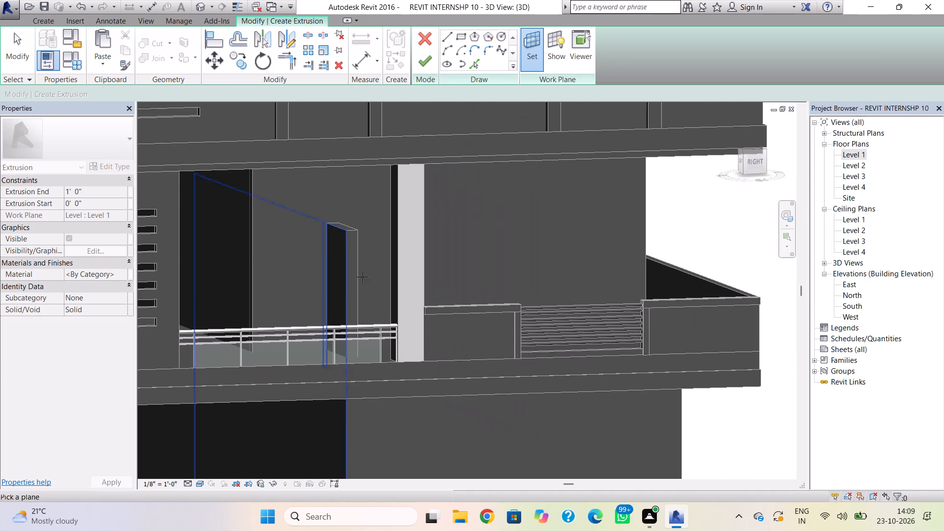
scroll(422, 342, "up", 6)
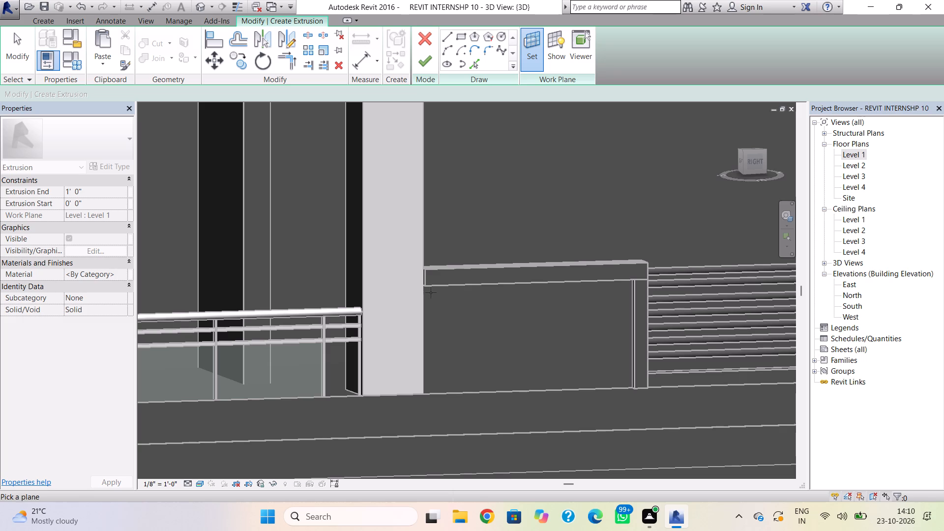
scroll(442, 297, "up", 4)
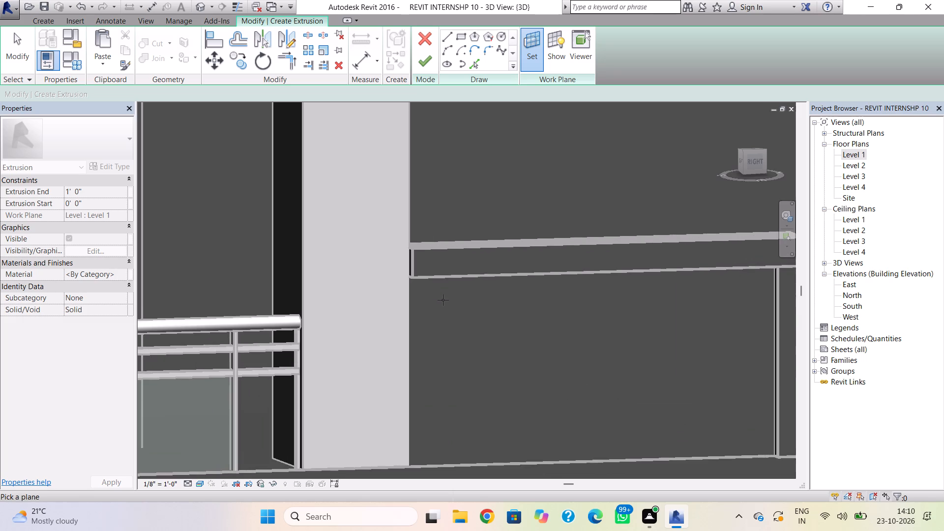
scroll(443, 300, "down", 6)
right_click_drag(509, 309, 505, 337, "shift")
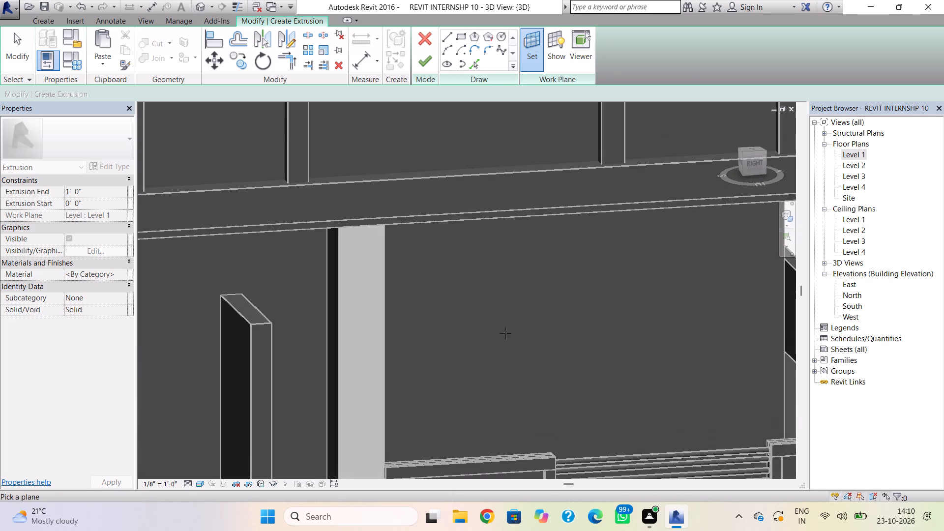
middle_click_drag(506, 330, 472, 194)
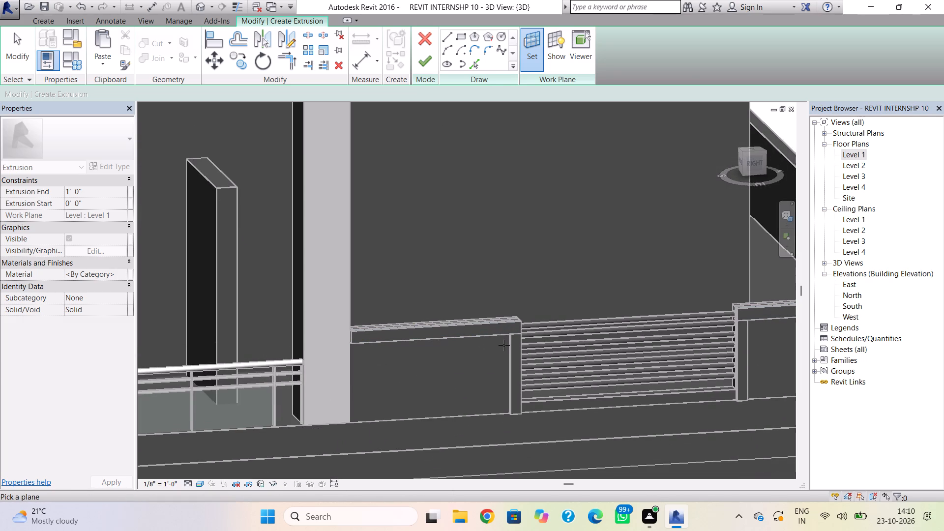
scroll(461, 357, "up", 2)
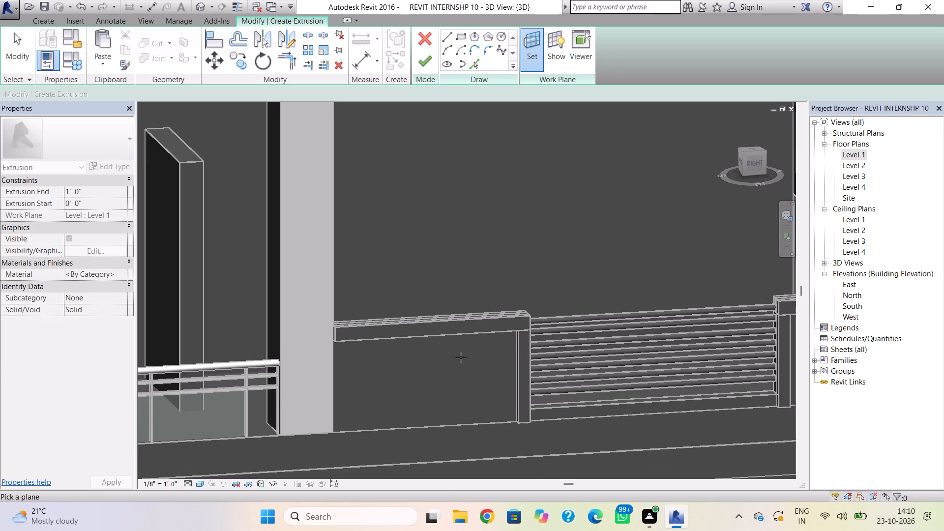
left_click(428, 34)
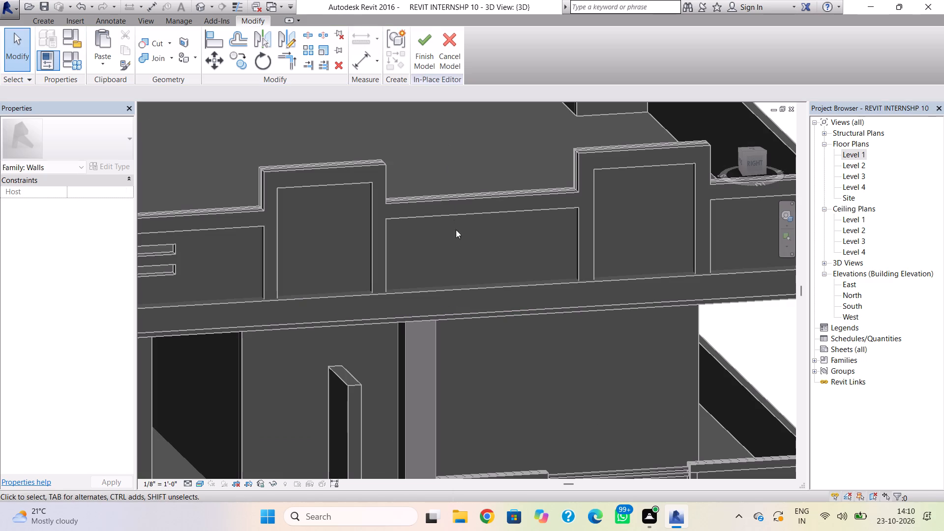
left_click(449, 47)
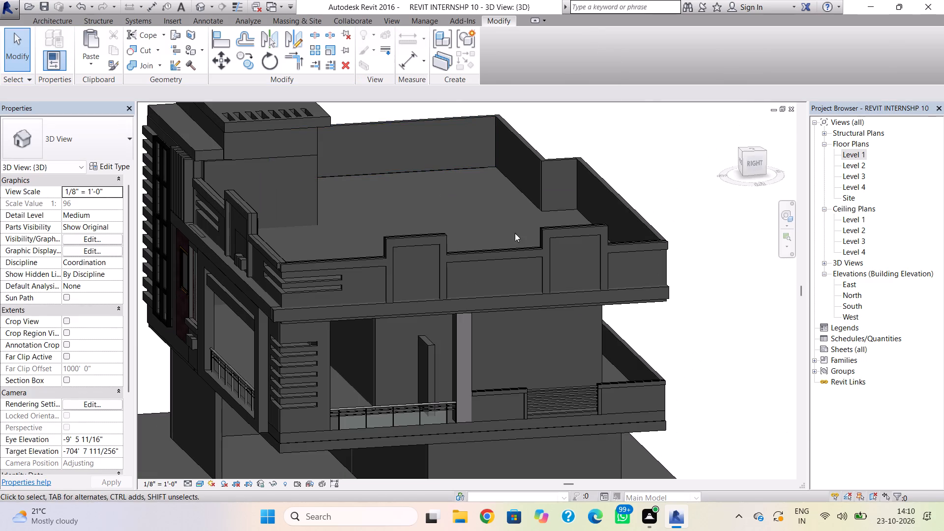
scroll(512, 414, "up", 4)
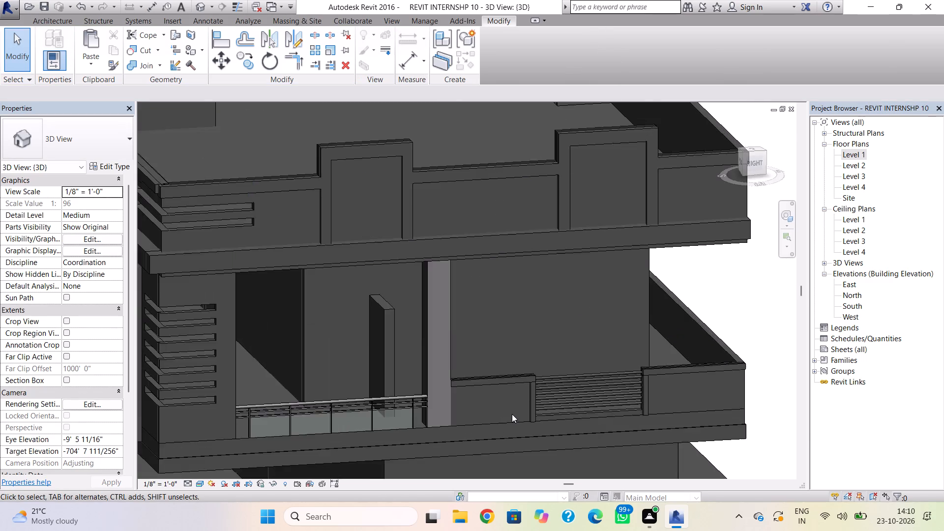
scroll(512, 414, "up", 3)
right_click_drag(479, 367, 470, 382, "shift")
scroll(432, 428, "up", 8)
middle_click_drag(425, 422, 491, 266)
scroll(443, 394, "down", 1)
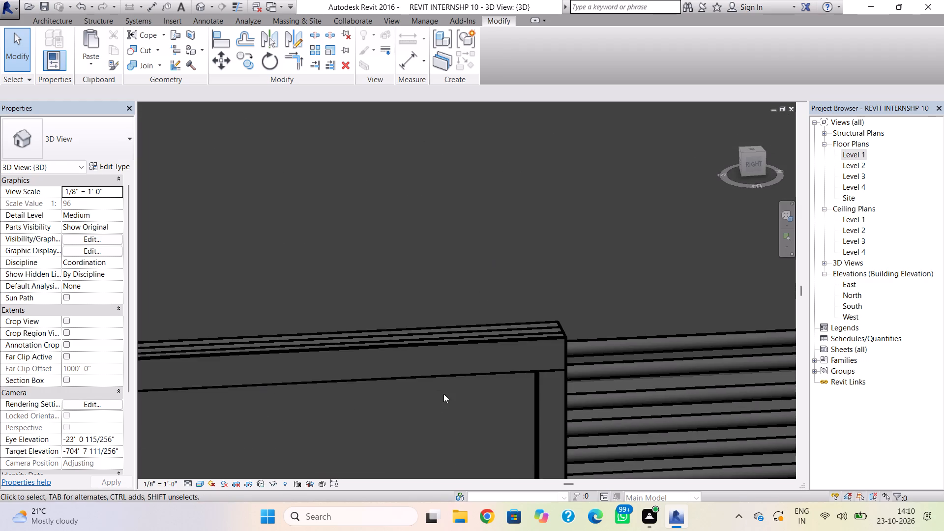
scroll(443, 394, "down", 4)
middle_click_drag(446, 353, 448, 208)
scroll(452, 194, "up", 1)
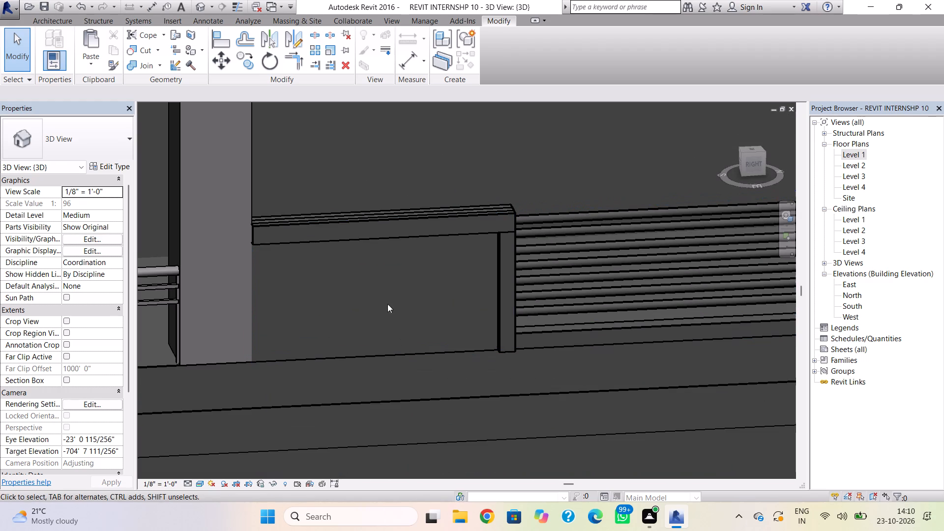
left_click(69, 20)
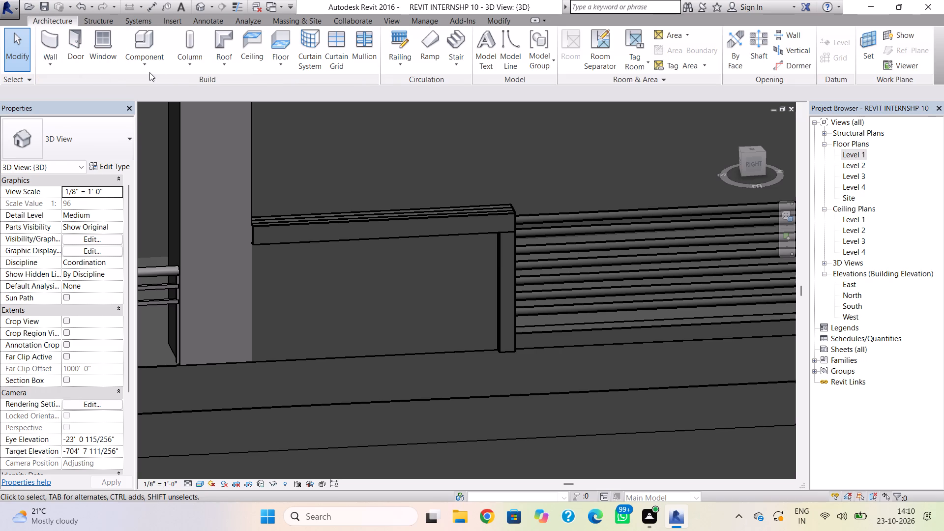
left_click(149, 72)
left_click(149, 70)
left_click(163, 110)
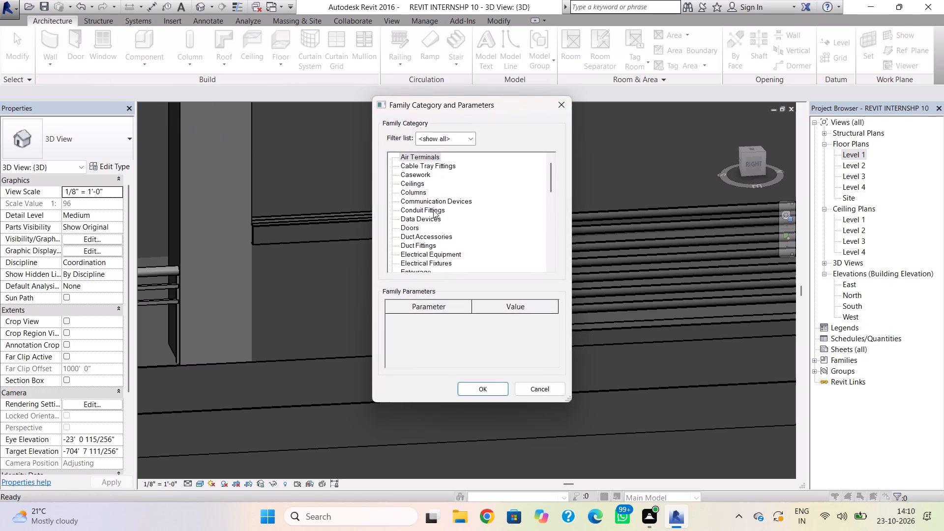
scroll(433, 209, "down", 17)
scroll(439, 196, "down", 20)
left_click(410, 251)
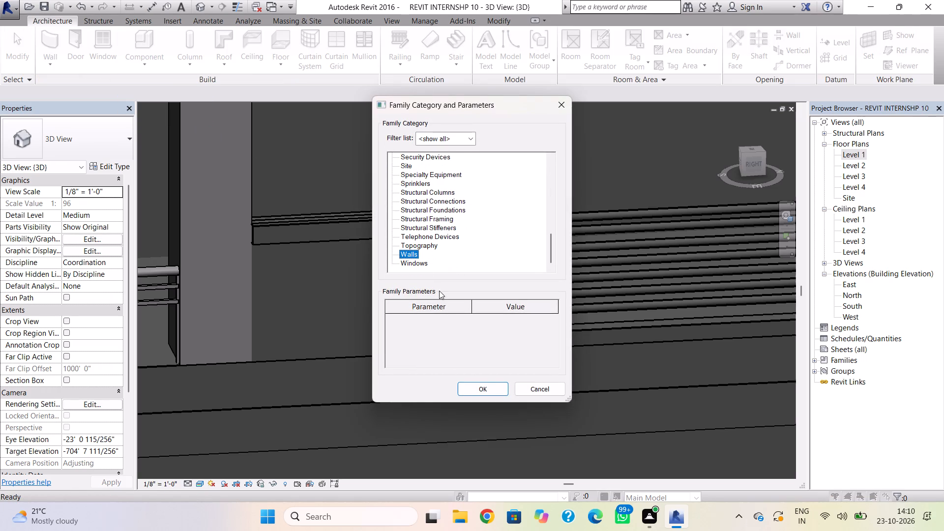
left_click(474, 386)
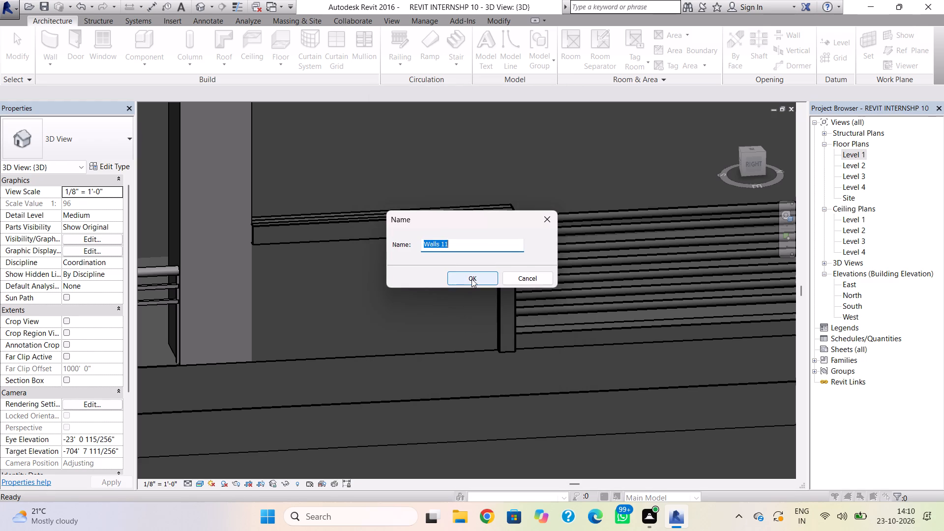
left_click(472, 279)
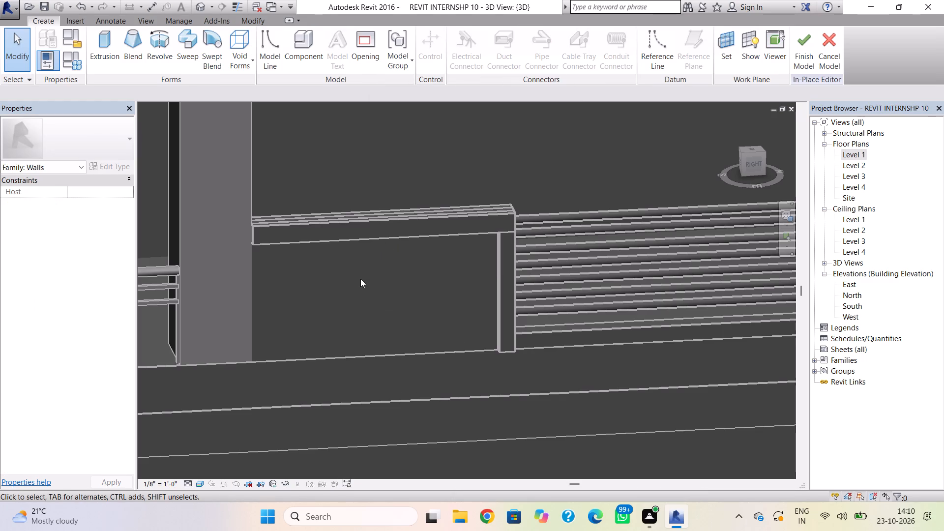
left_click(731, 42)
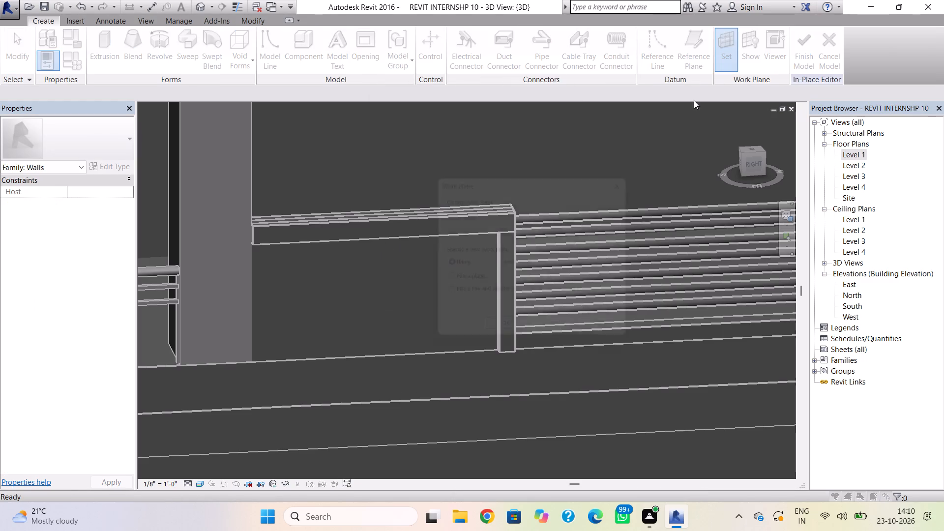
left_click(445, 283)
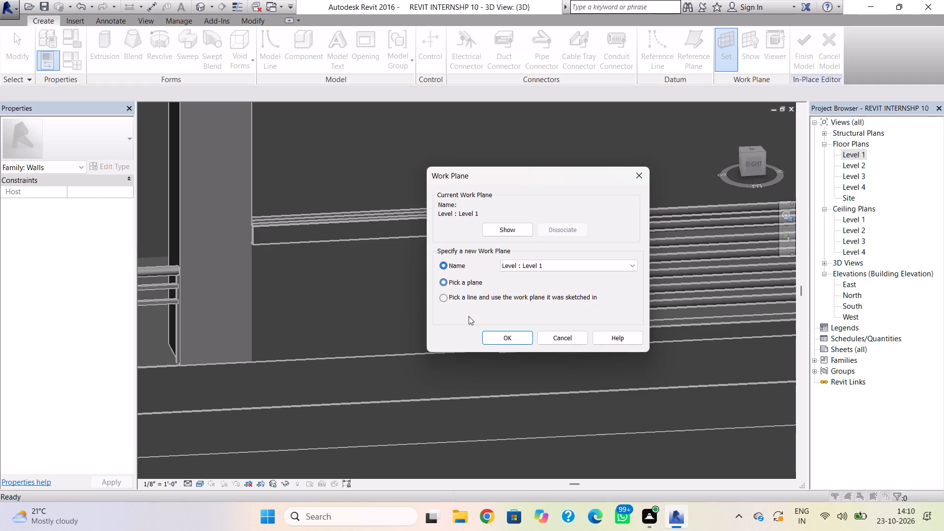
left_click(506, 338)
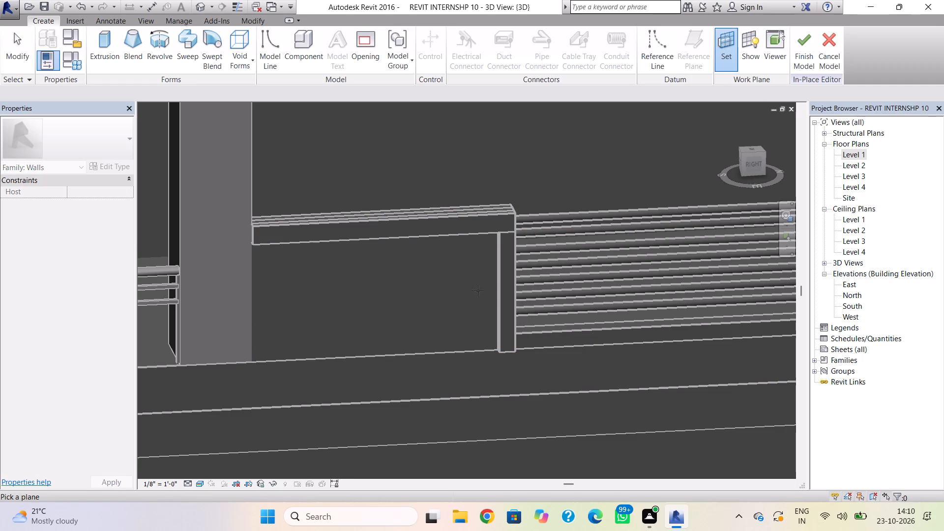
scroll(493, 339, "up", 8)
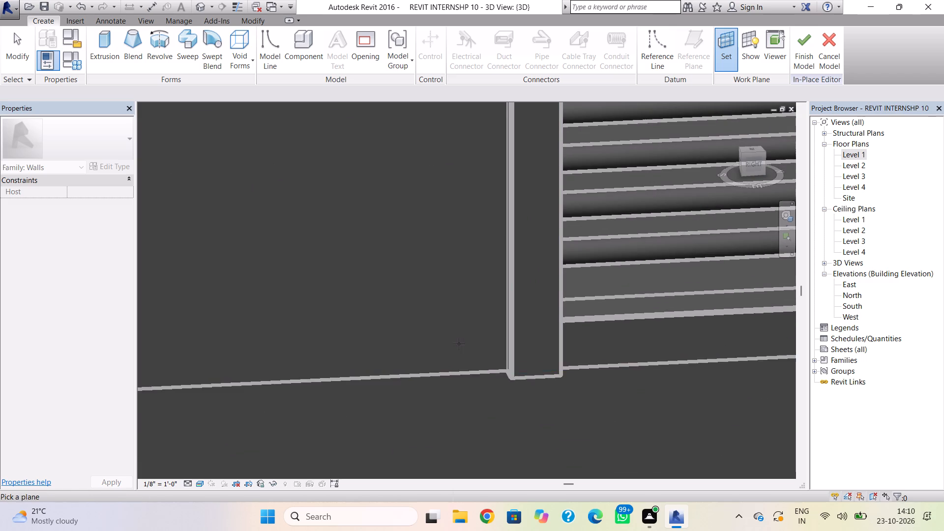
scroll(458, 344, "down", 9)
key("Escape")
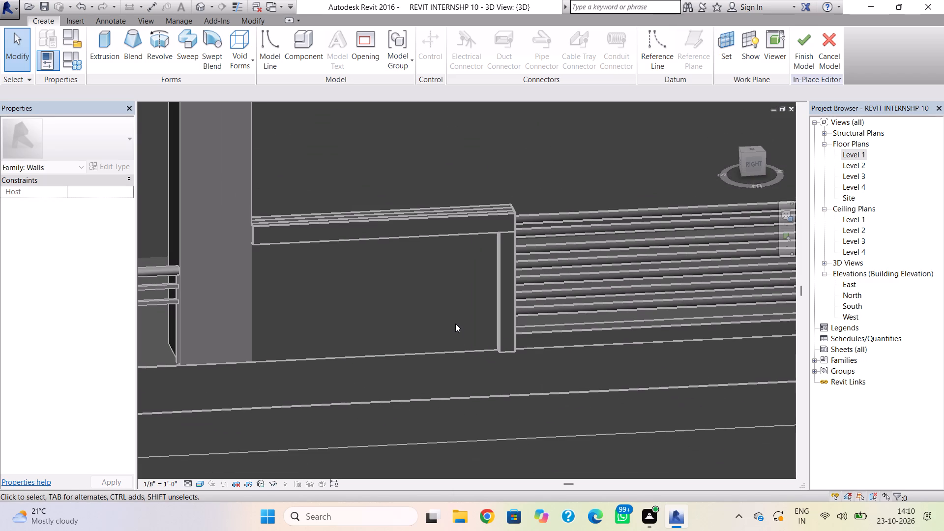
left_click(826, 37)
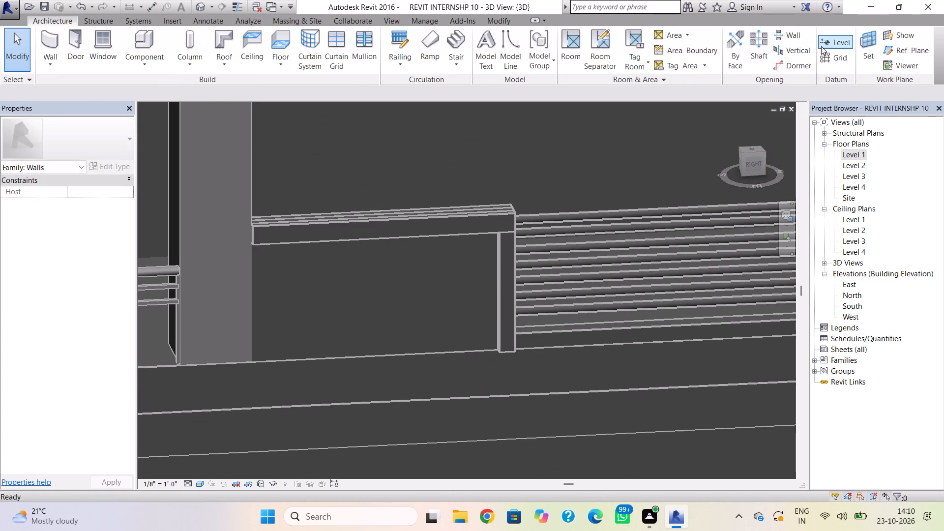
Inspect the profile sketch of the Generic - 5" parapet wall around the horizontal louvres, leaving it unedited.
scroll(406, 277, "down", 2)
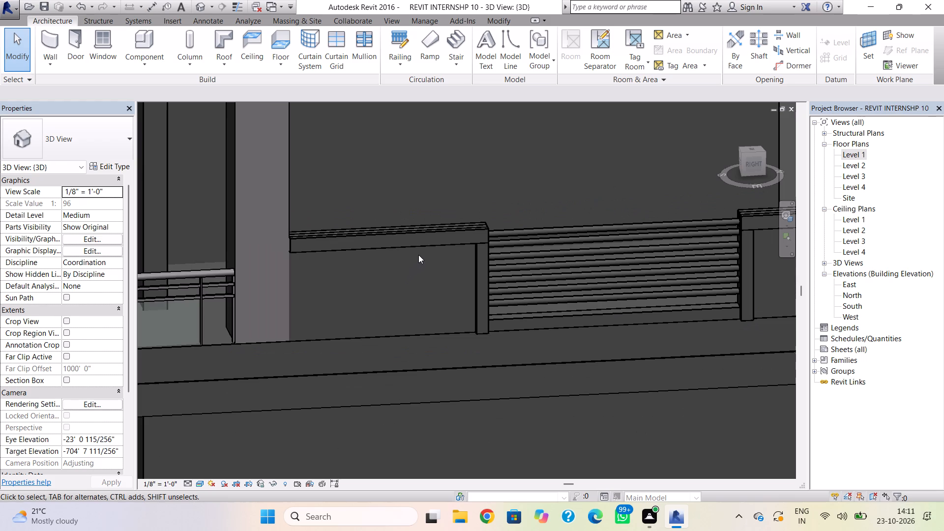
left_click(428, 328)
scroll(420, 285, "down", 2)
scroll(421, 289, "up", 3)
scroll(427, 297, "down", 1)
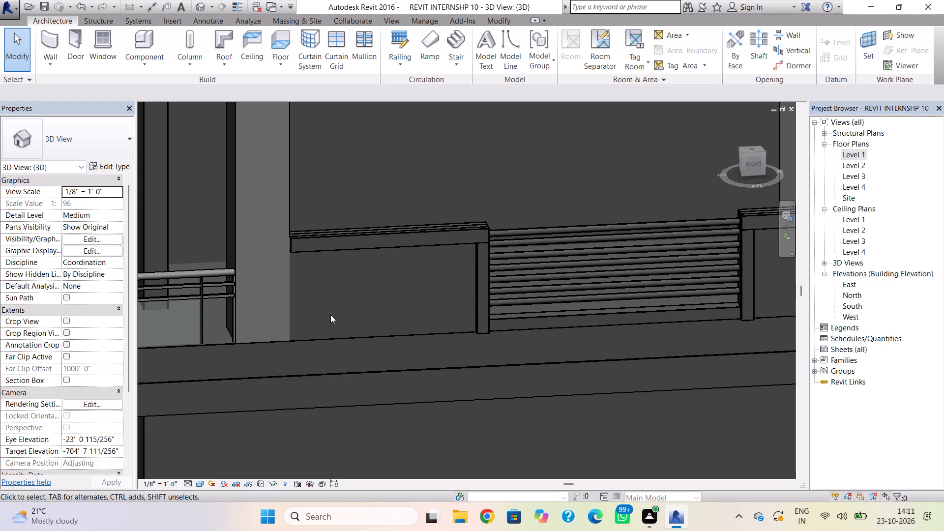
double_click(481, 222)
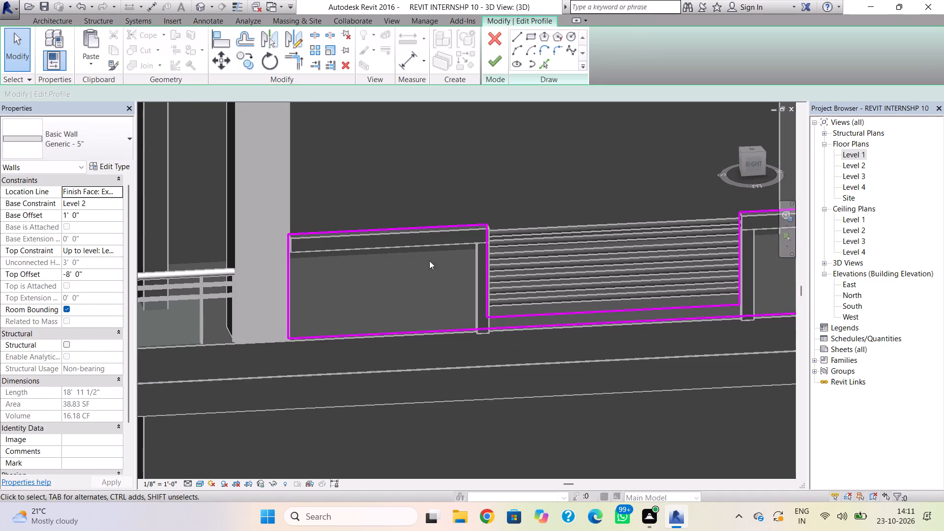
left_click(491, 57)
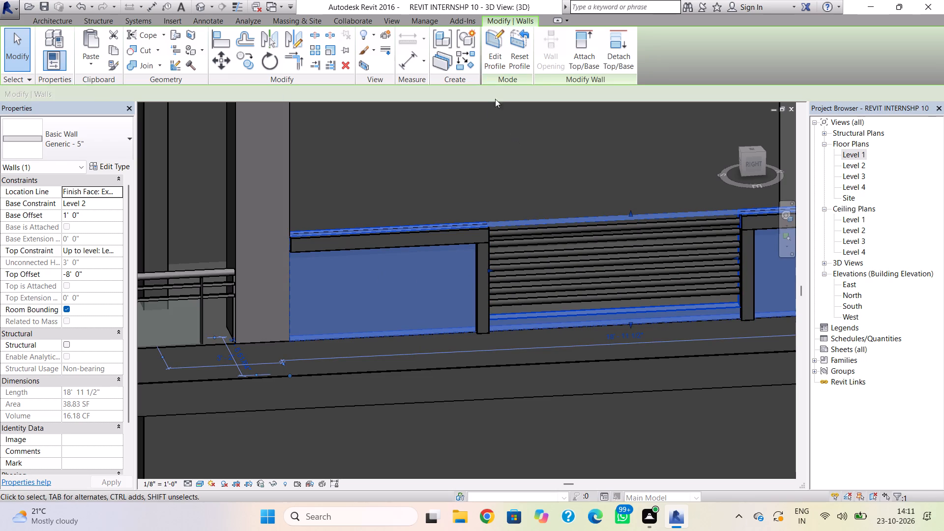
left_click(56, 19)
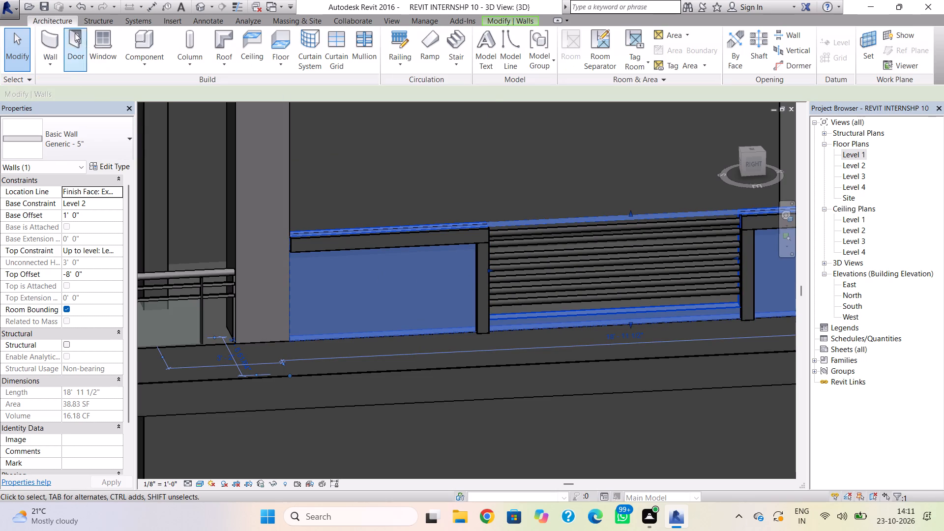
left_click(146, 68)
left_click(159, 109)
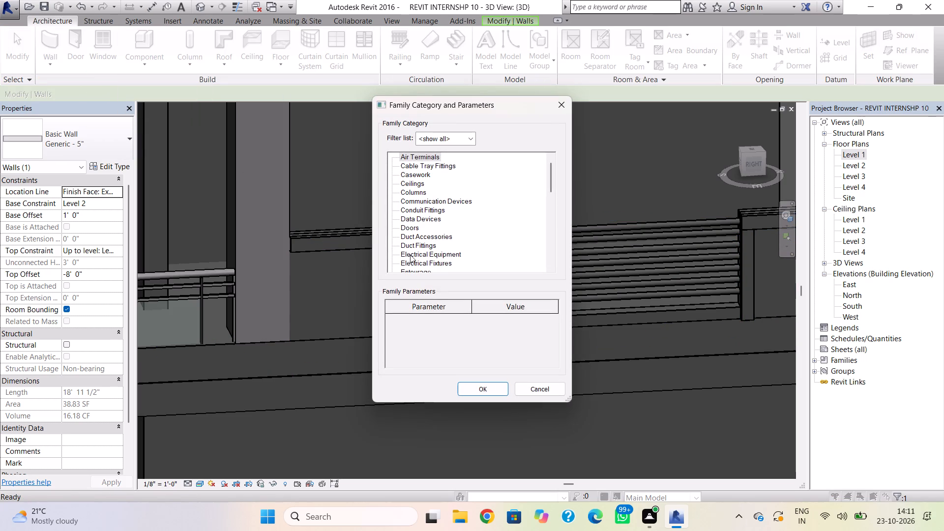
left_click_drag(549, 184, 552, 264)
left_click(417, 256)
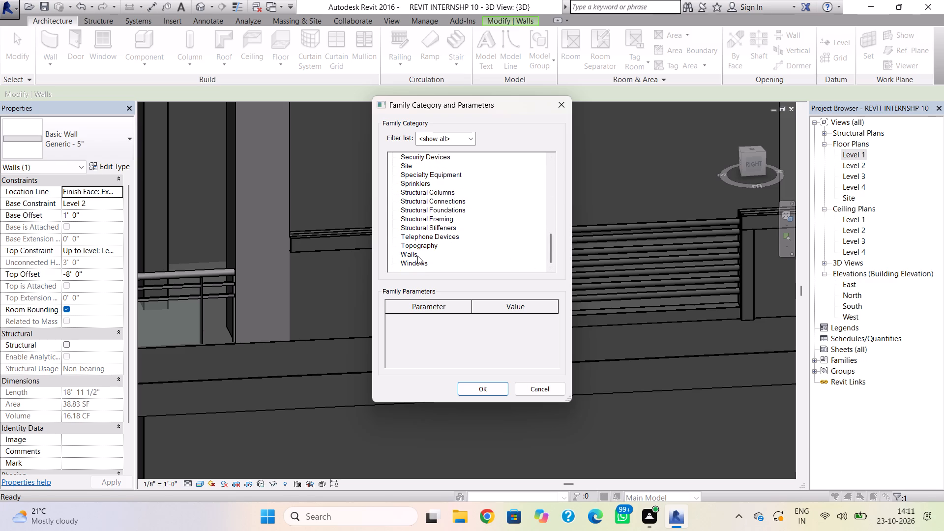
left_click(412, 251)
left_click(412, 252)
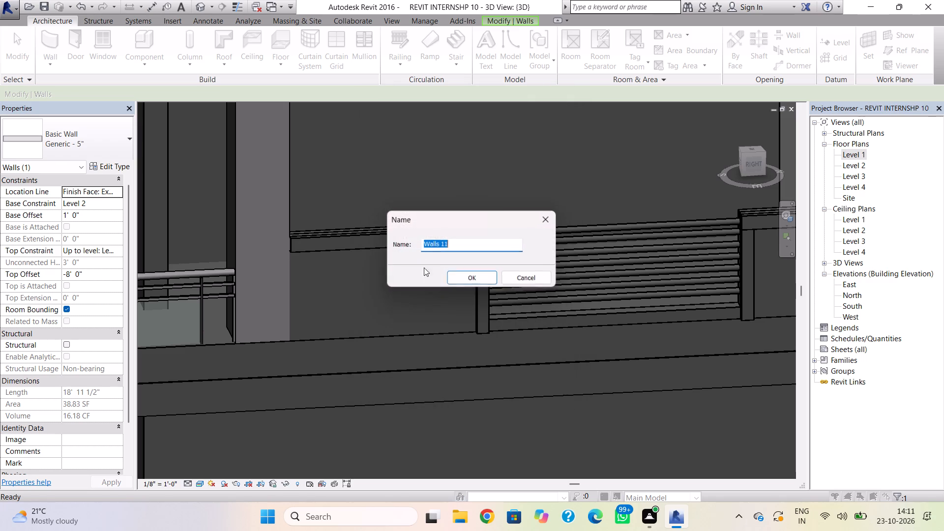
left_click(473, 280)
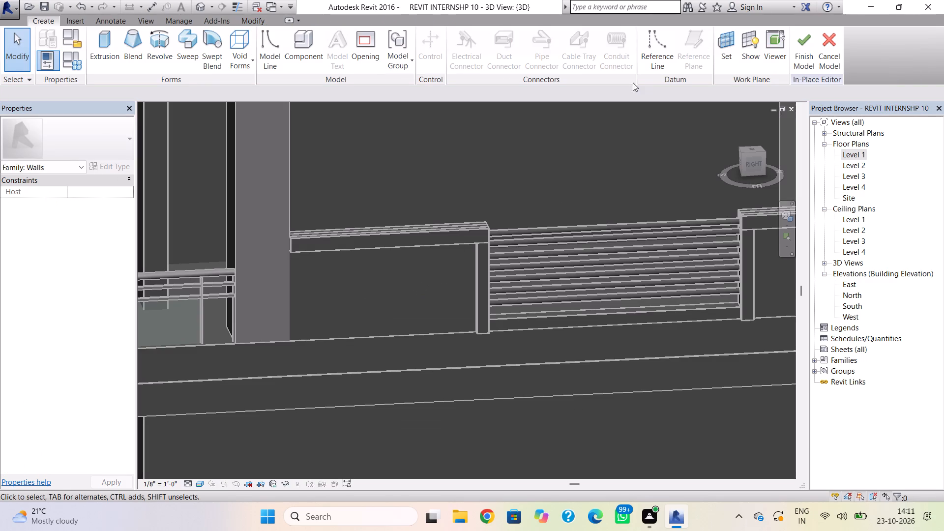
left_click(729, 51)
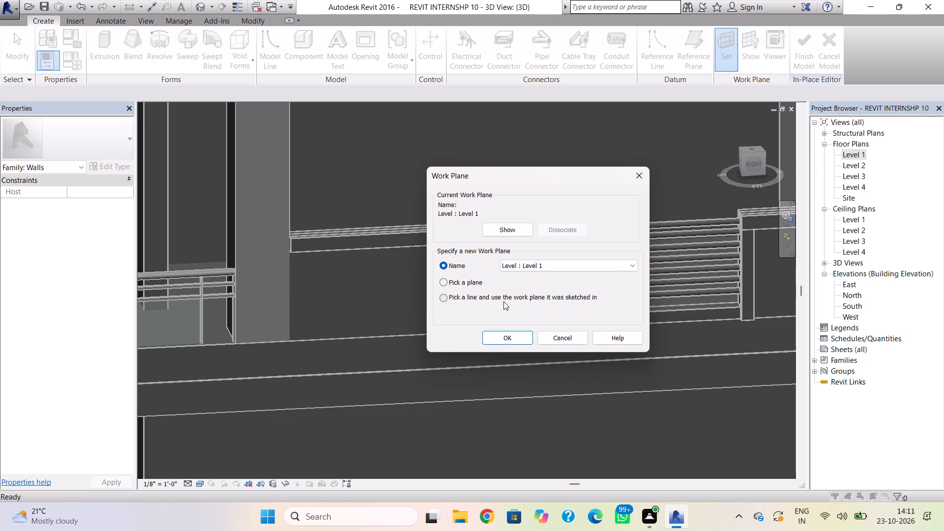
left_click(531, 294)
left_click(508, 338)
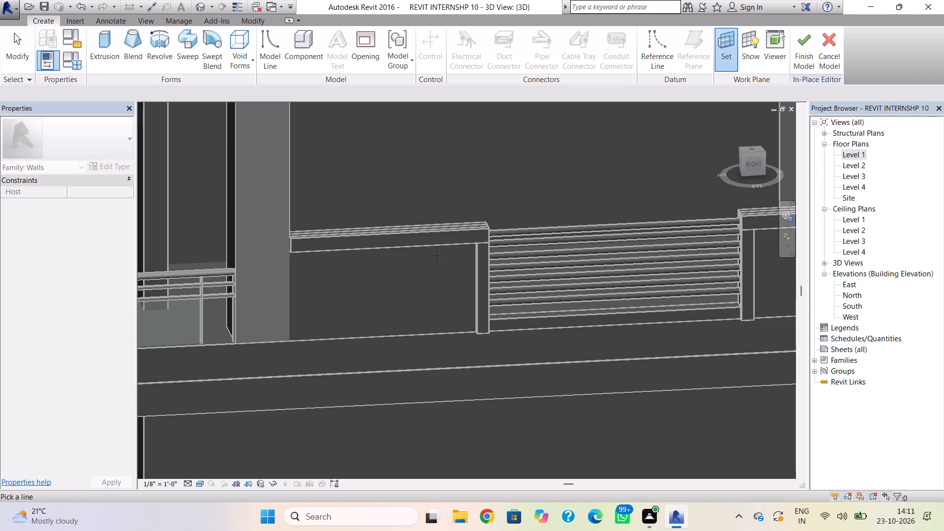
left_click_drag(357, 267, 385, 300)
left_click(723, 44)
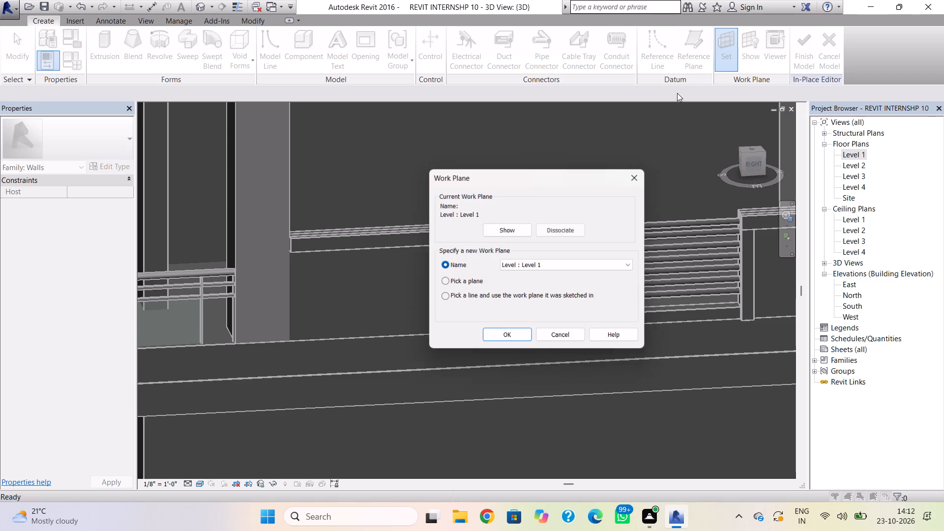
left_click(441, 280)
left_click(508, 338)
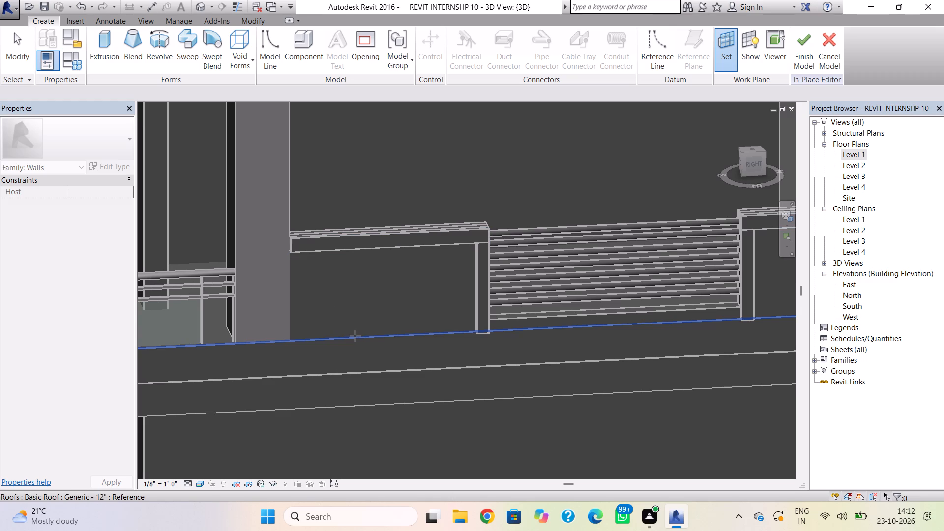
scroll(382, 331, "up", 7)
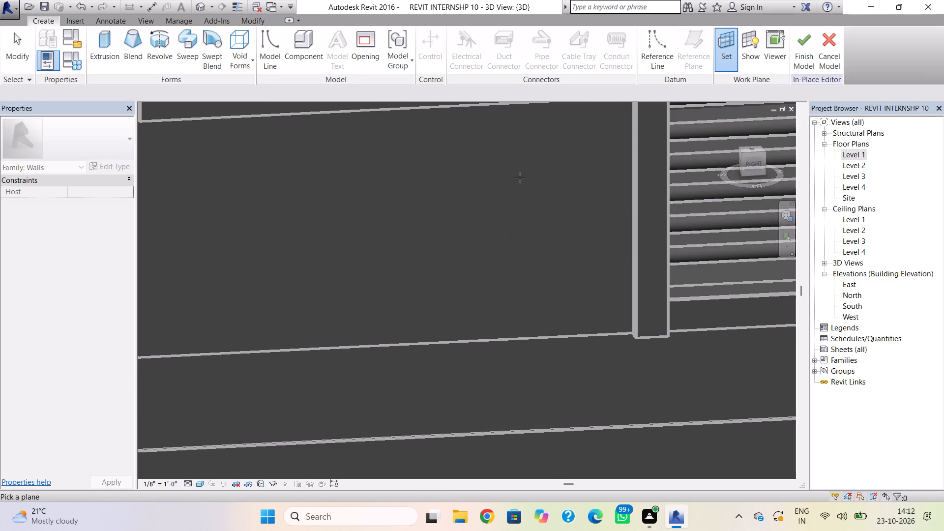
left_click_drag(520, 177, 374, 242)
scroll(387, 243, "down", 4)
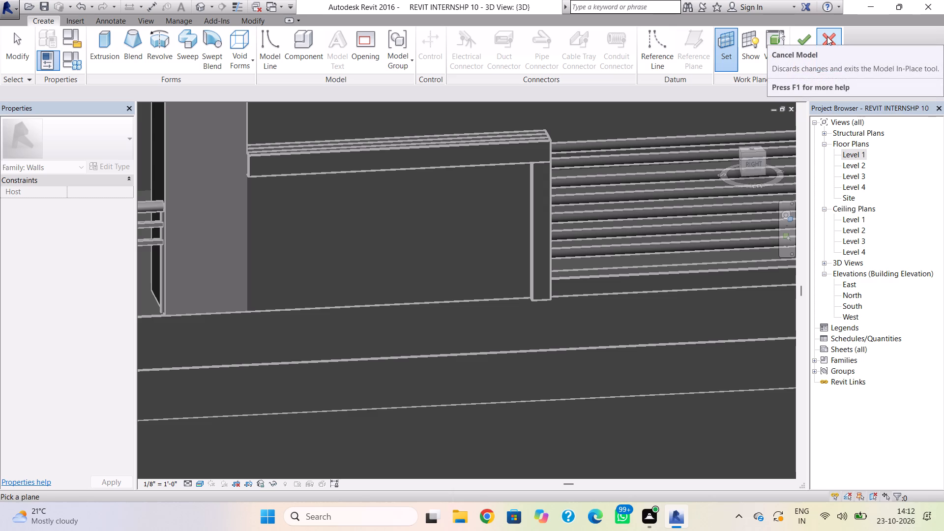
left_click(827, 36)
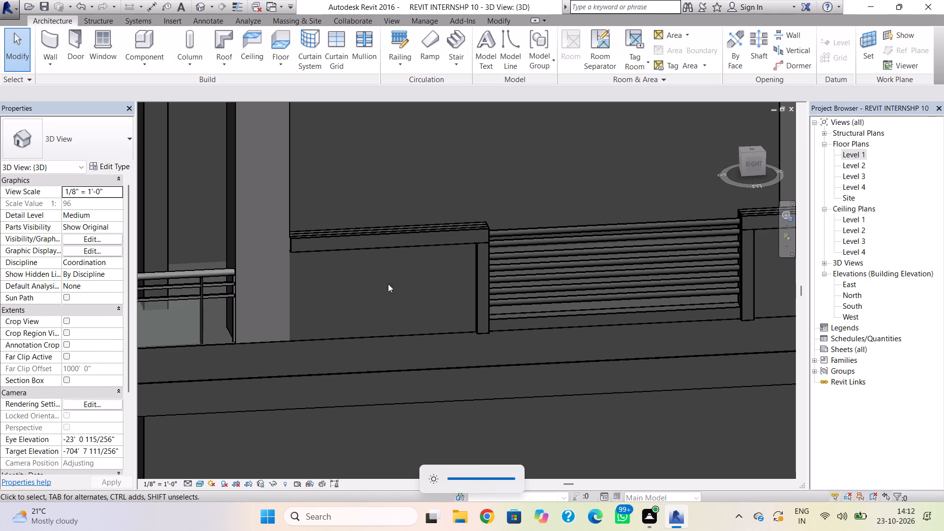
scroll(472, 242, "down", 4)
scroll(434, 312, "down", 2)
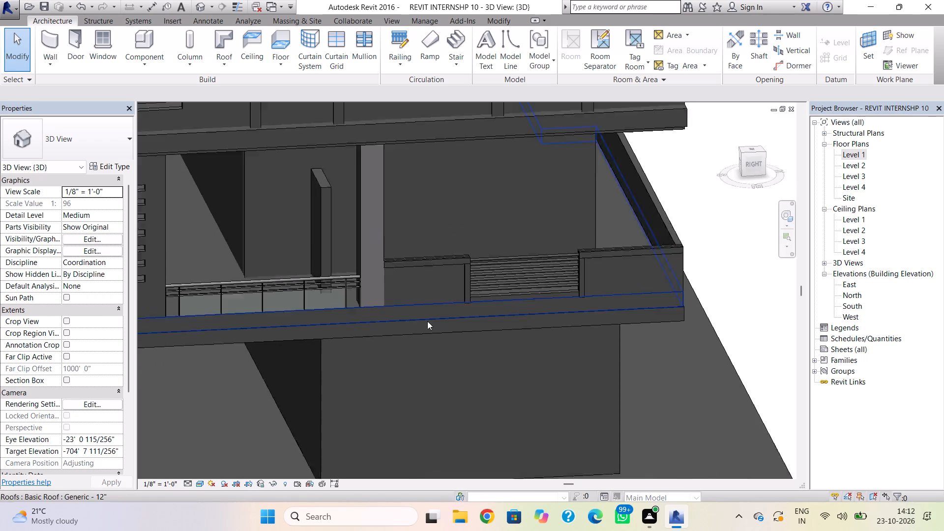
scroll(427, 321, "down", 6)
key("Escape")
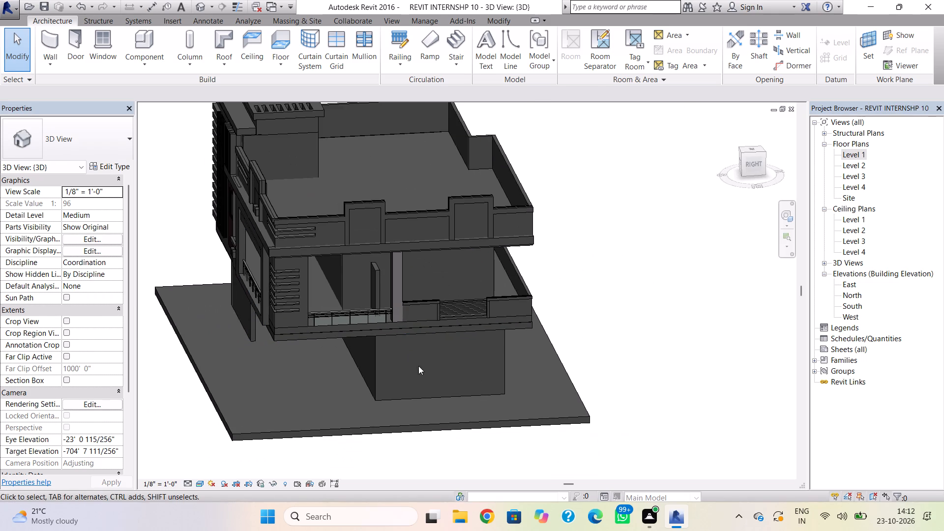
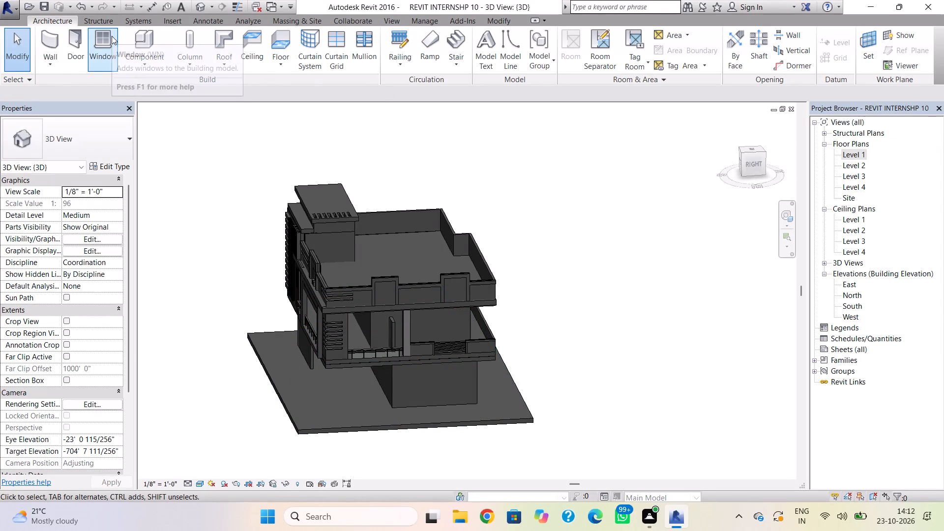
Draw a rectangle of 20' 0" high Generic - 6" Masonry walls around the Level 1 building, about 60' 6" by 43' 6".
left_click(50, 45)
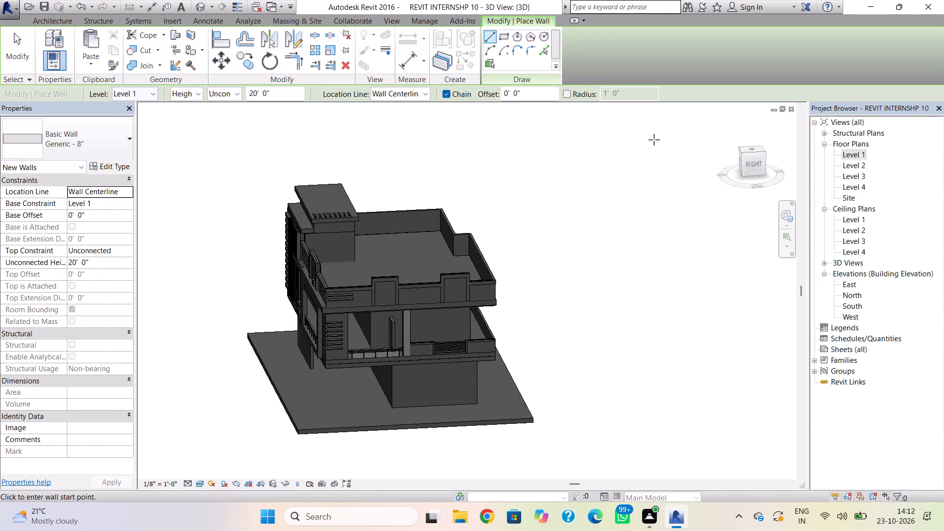
double_click(855, 154)
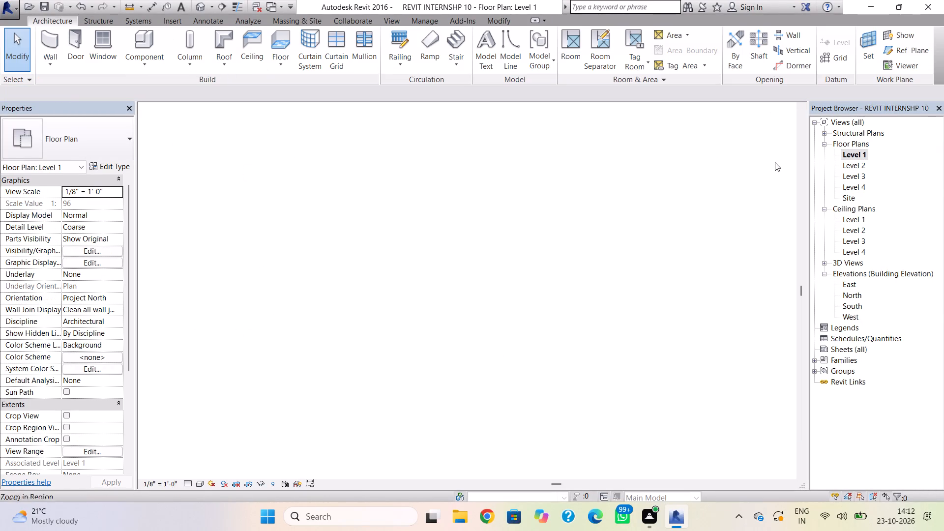
scroll(429, 228, "down", 5)
middle_click_drag(427, 236, 436, 270)
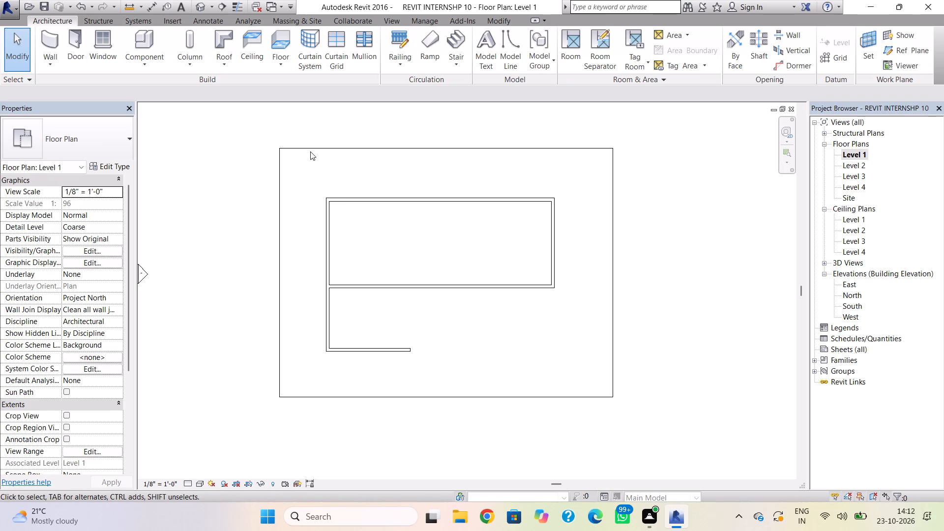
left_click(56, 42)
left_click(92, 133)
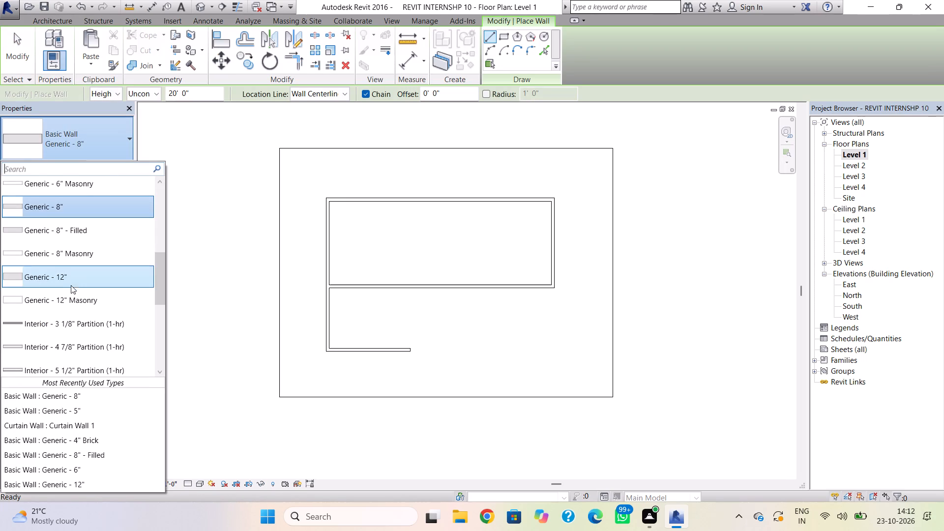
scroll(103, 213, "up", 1)
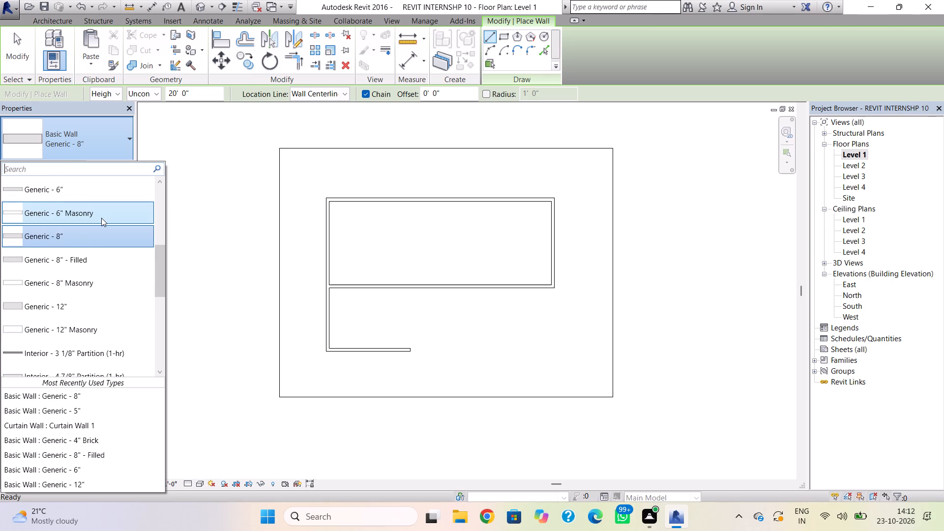
left_click(101, 218)
left_click(501, 32)
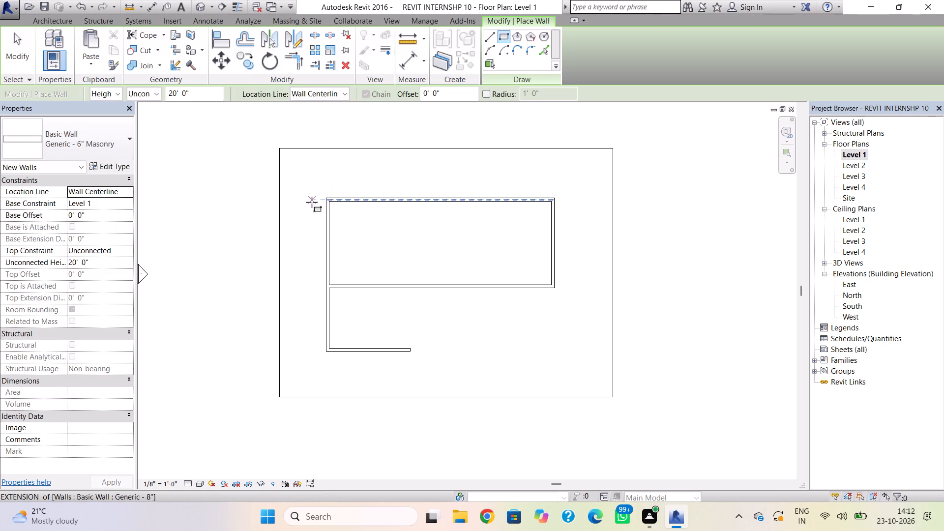
left_click(301, 167)
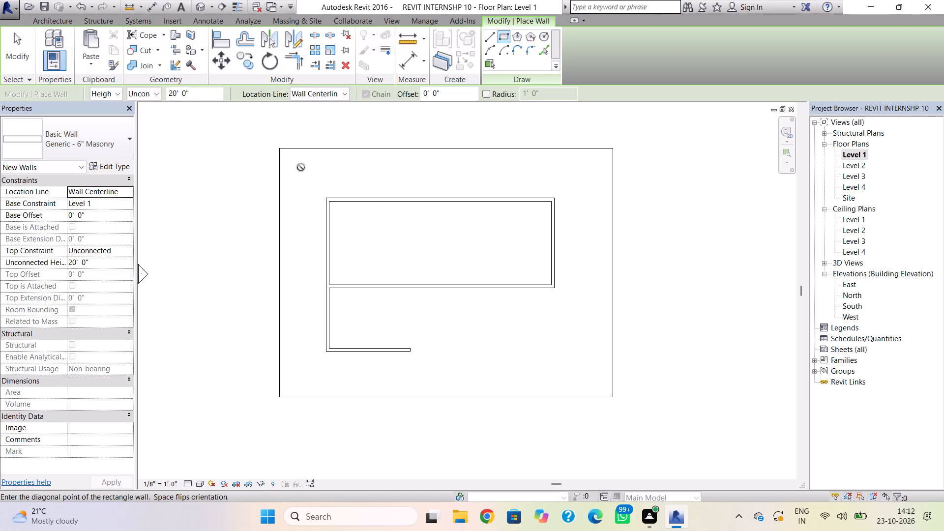
left_click(584, 371)
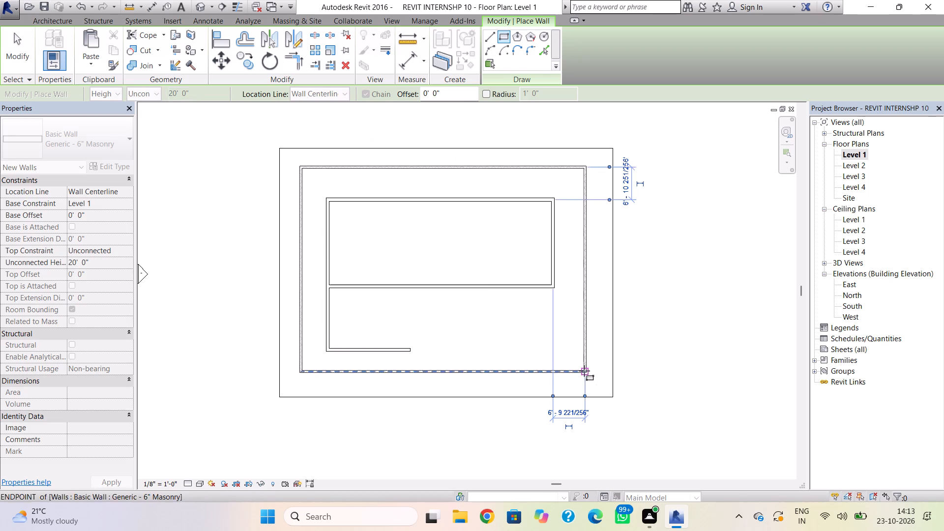
key("Escape")
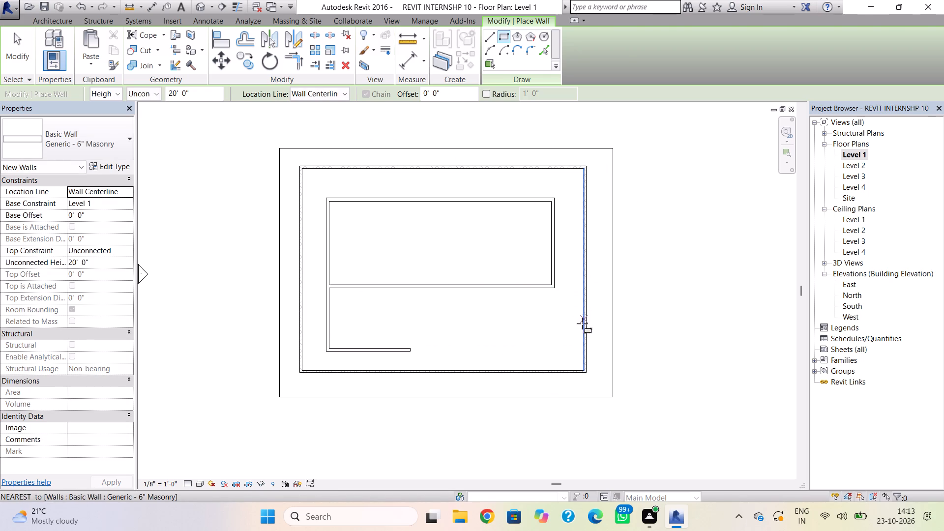
key("Escape")
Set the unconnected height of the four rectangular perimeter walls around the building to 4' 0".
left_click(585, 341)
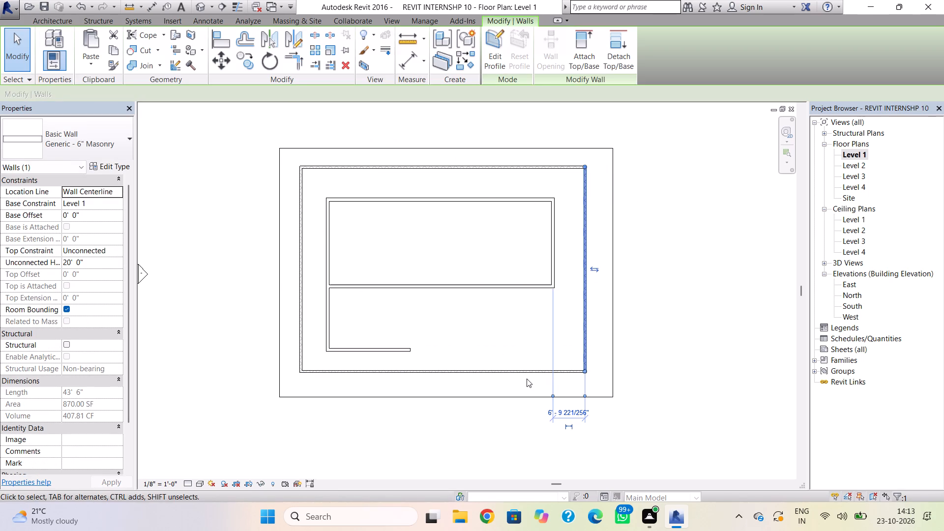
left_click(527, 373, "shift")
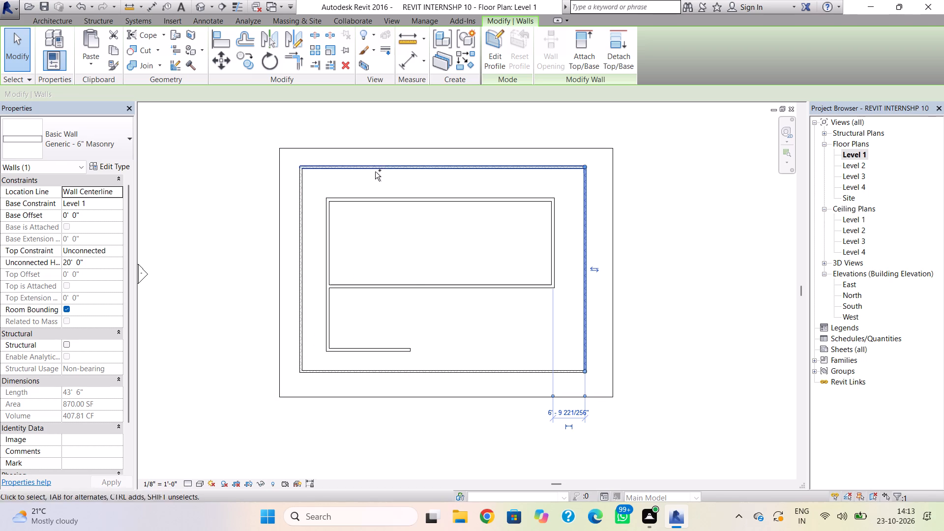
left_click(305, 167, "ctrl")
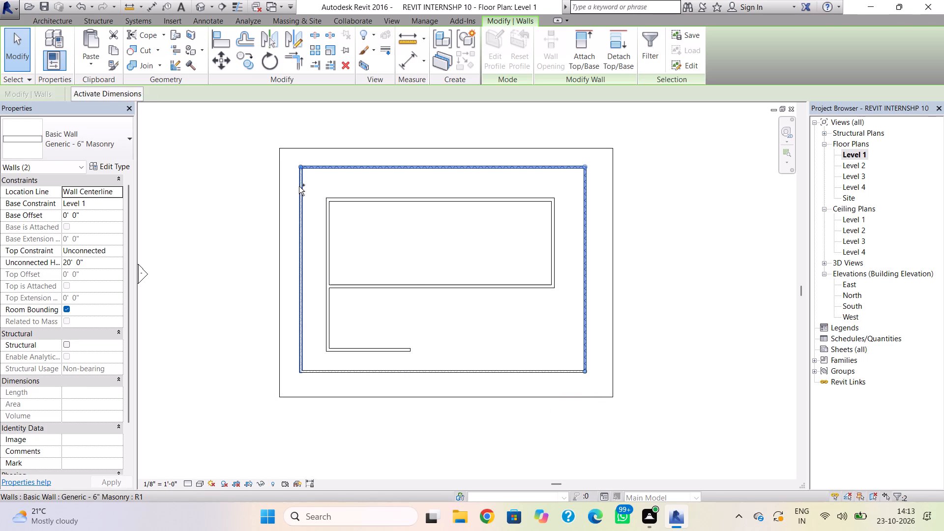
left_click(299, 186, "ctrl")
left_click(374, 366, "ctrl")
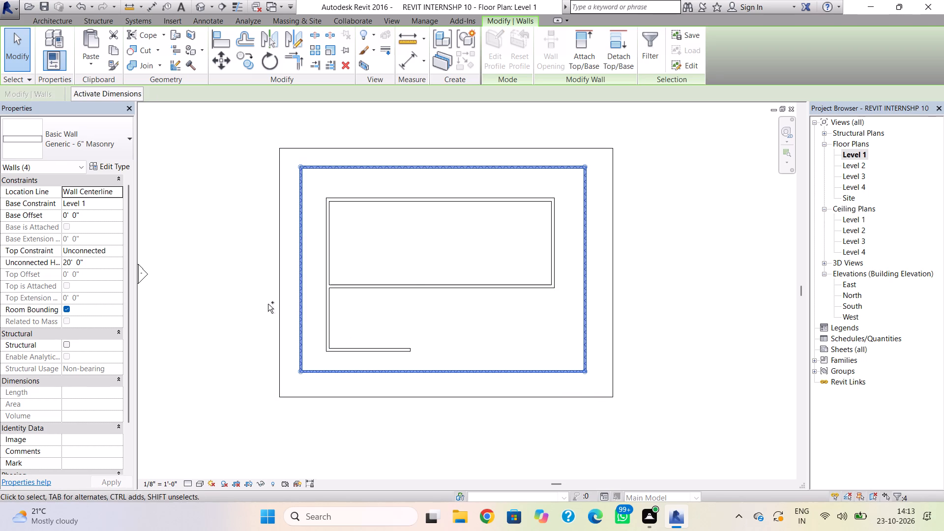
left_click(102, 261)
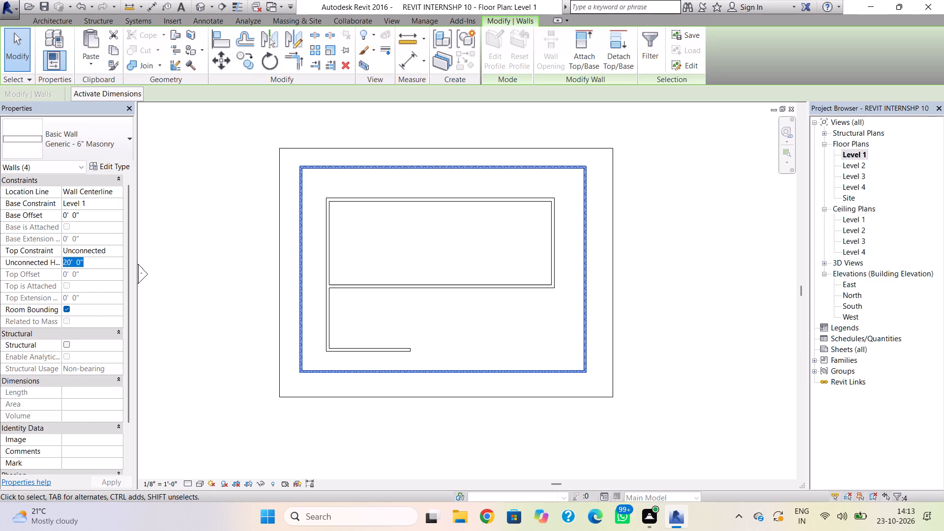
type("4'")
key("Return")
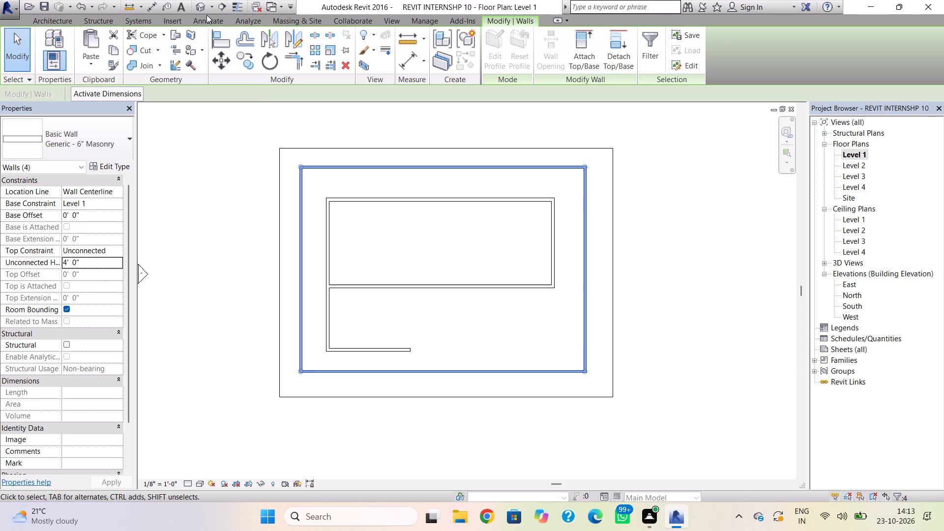
Check the perimeter walls in 3D and change all four to the Generic - 8" wall type.
left_click(202, 2)
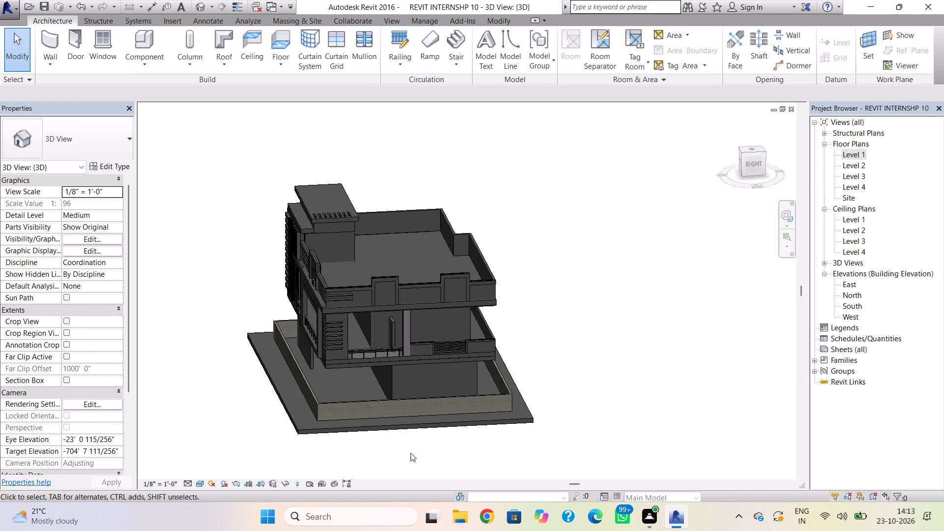
right_click_drag(313, 403, 314, 403, "shift")
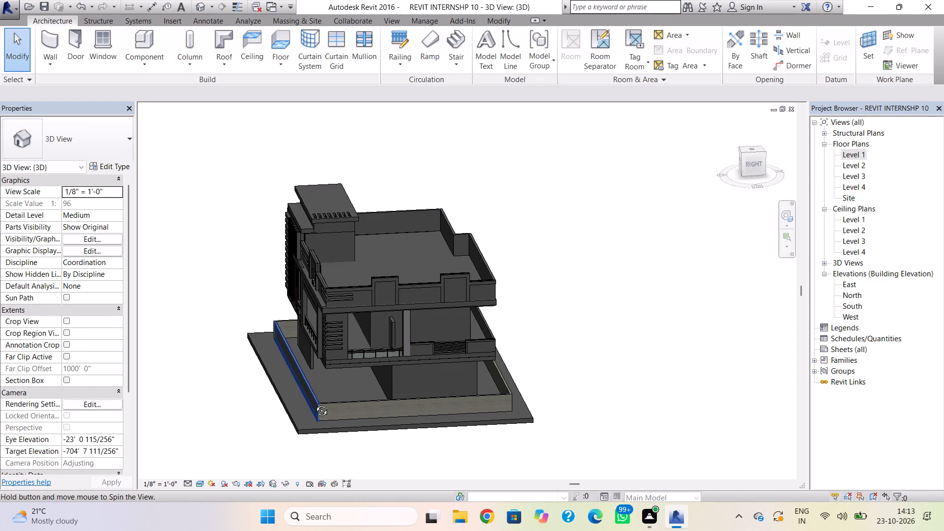
right_click_drag(314, 403, 470, 378, "shift")
scroll(472, 340, "up", 3)
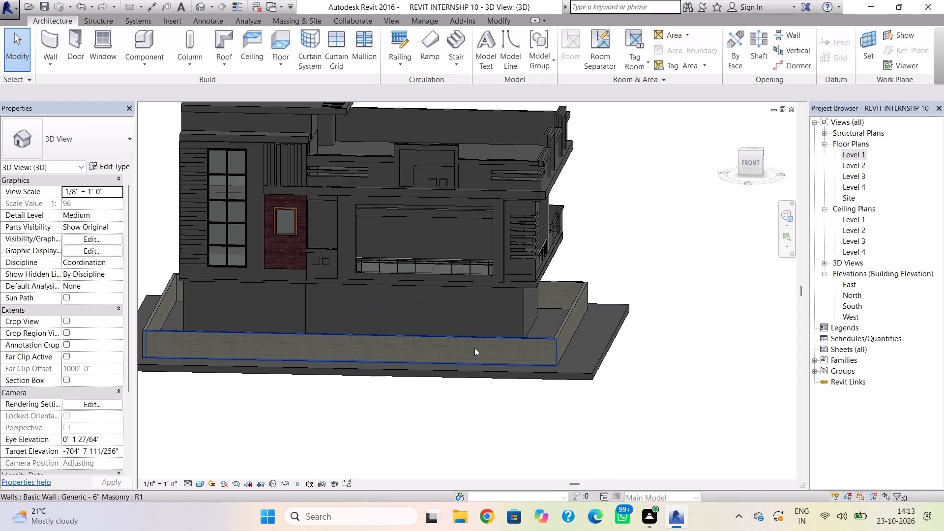
left_click(478, 344)
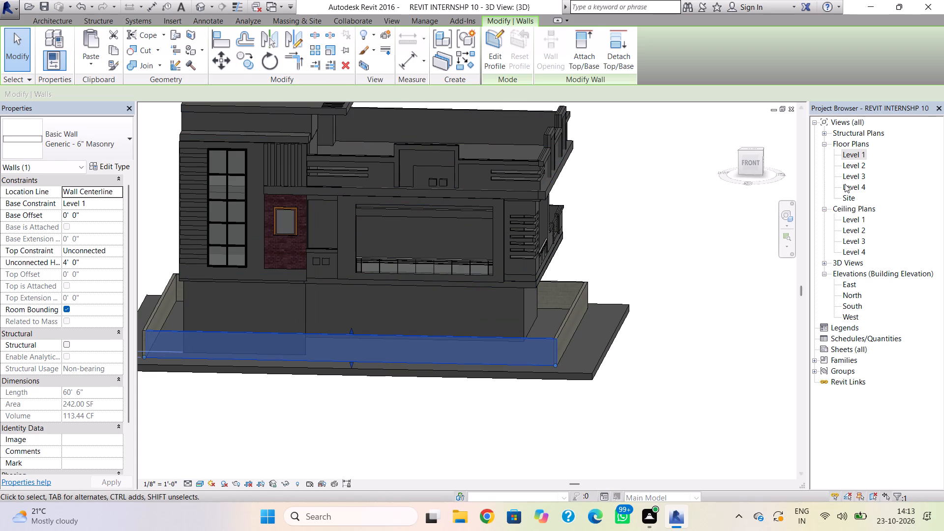
double_click(857, 151)
scroll(673, 265, "down", 3)
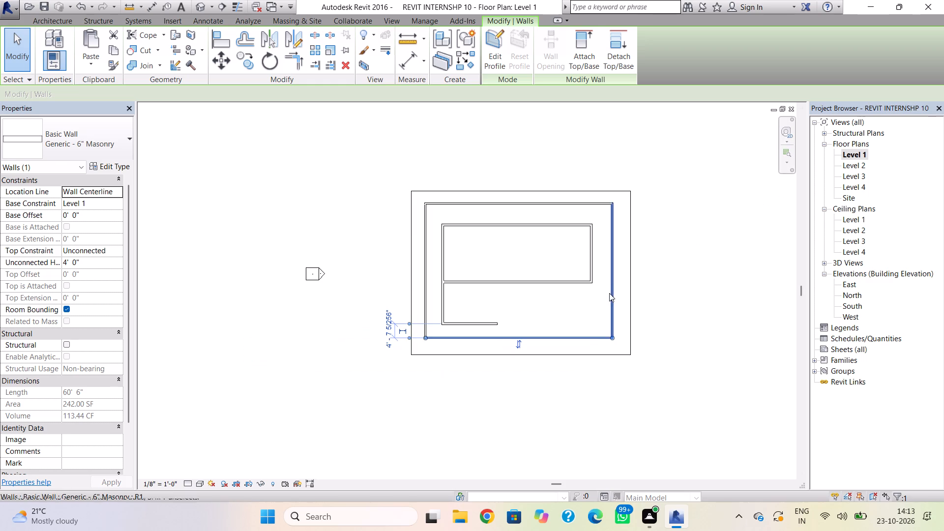
left_click(616, 307, "ctrl")
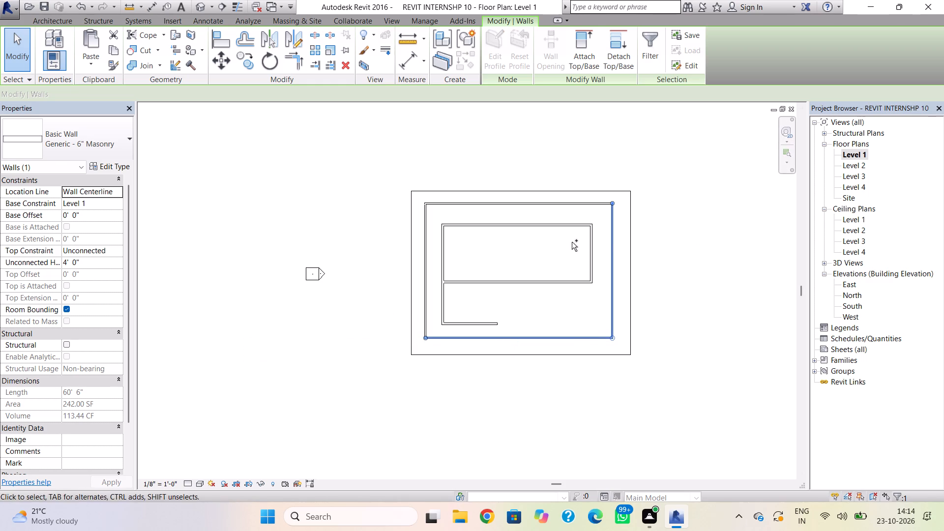
left_click(567, 204, "ctrl")
left_click(425, 283, "ctrl")
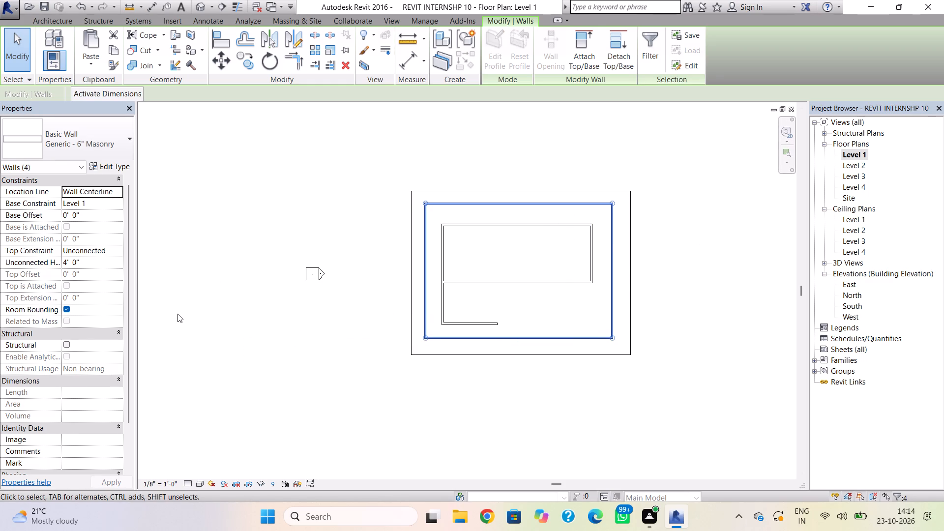
left_click(96, 145)
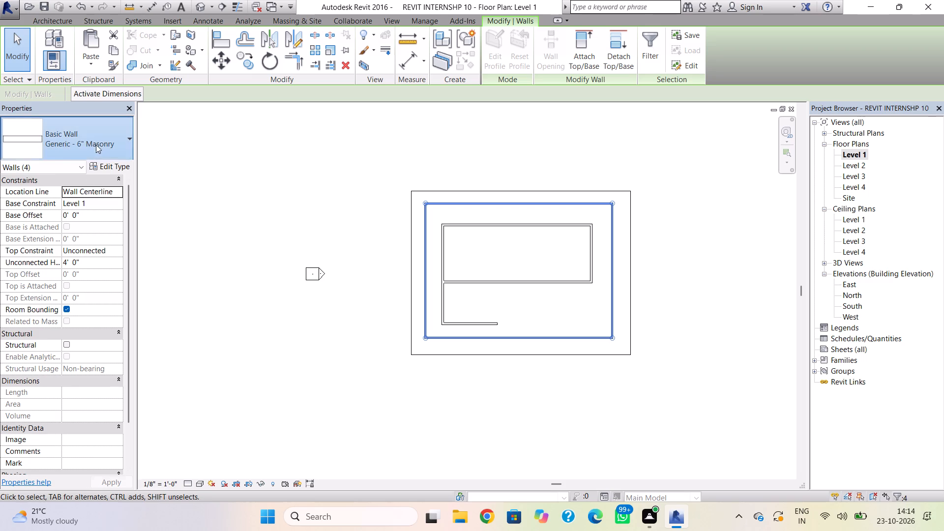
left_click(86, 229)
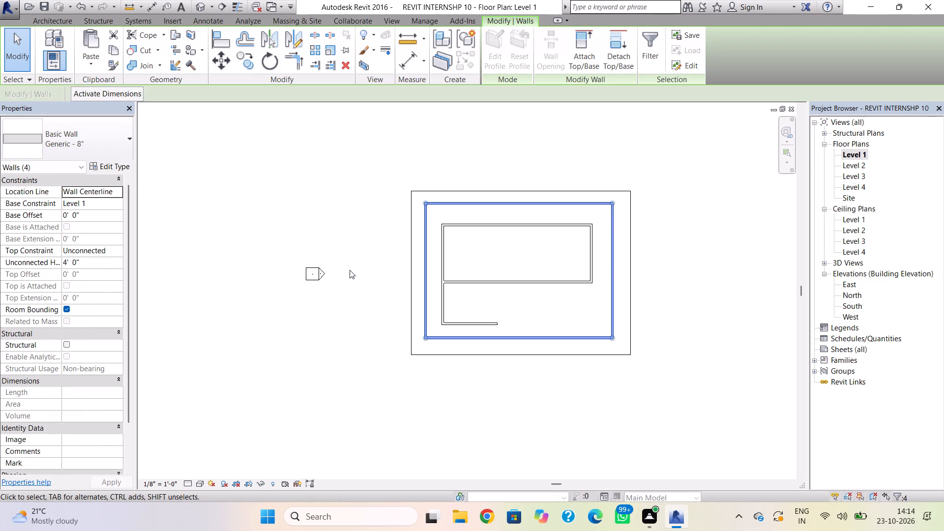
key("Escape")
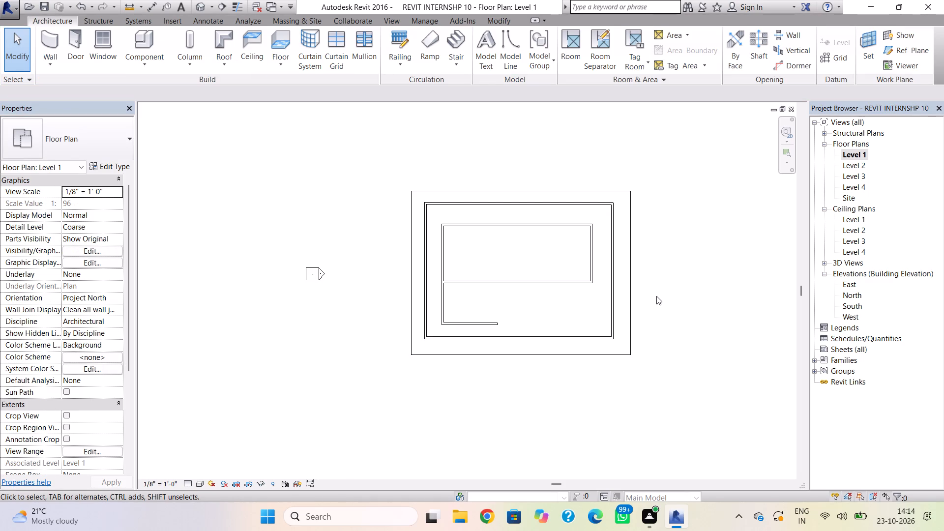
Set the unconnected height of all four perimeter walls around the building to 5' 0".
left_click(197, 5)
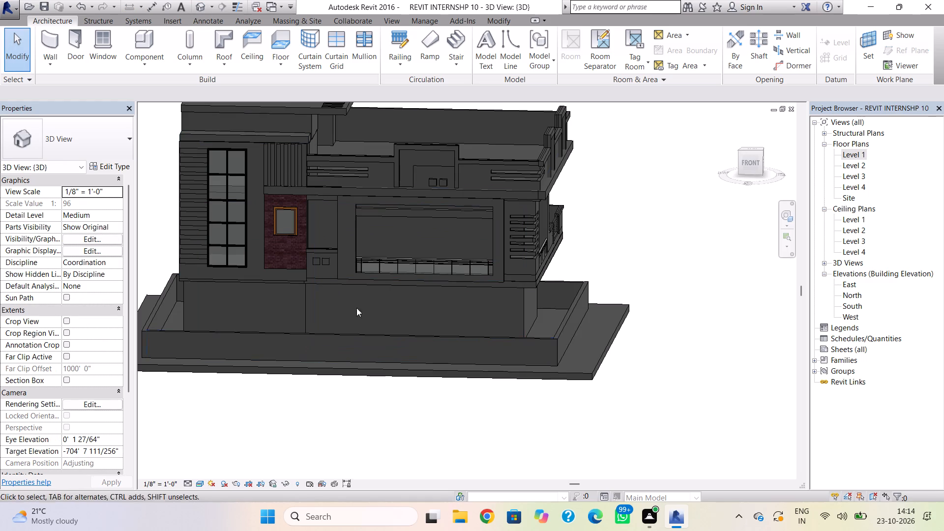
double_click(857, 153)
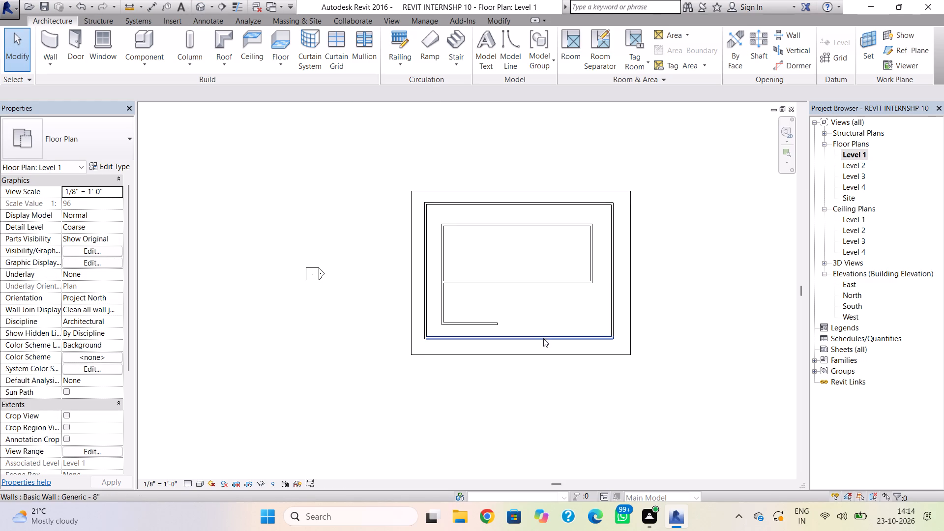
left_click(542, 340, "ctrl")
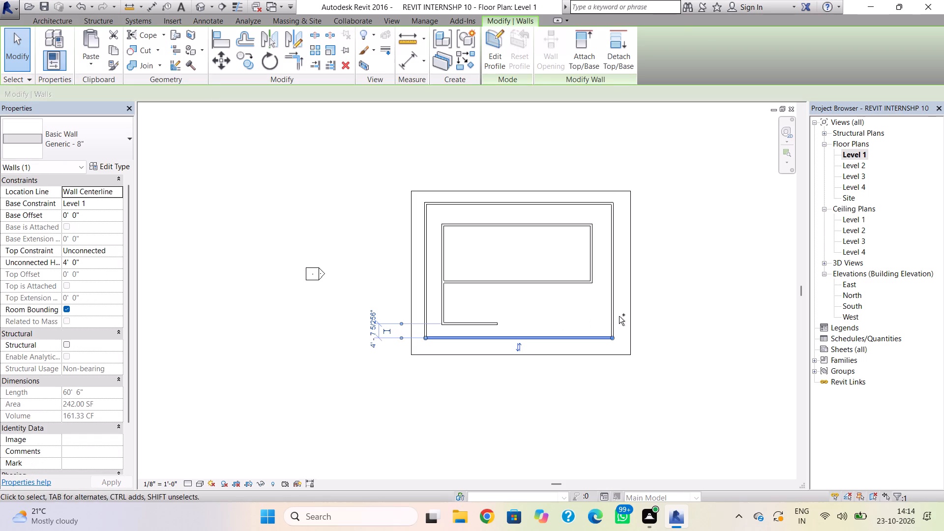
left_click(615, 318, "ctrl")
left_click(592, 203, "ctrl")
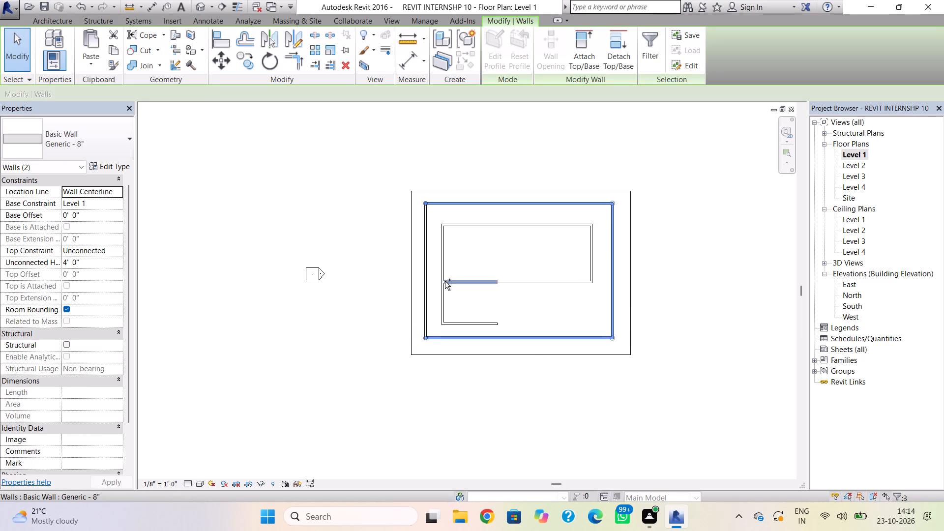
left_click(423, 288, "ctrl")
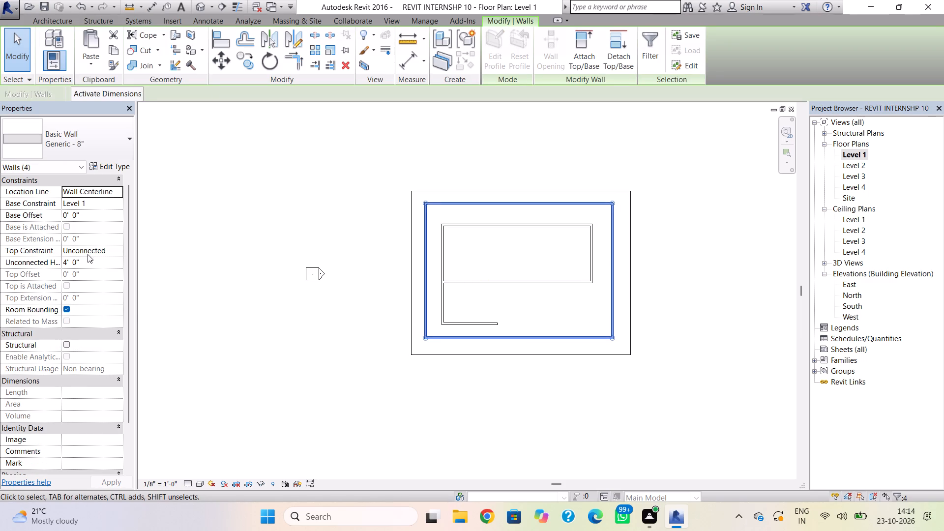
left_click(88, 265, "ctrl")
type("5'")
key("Return")
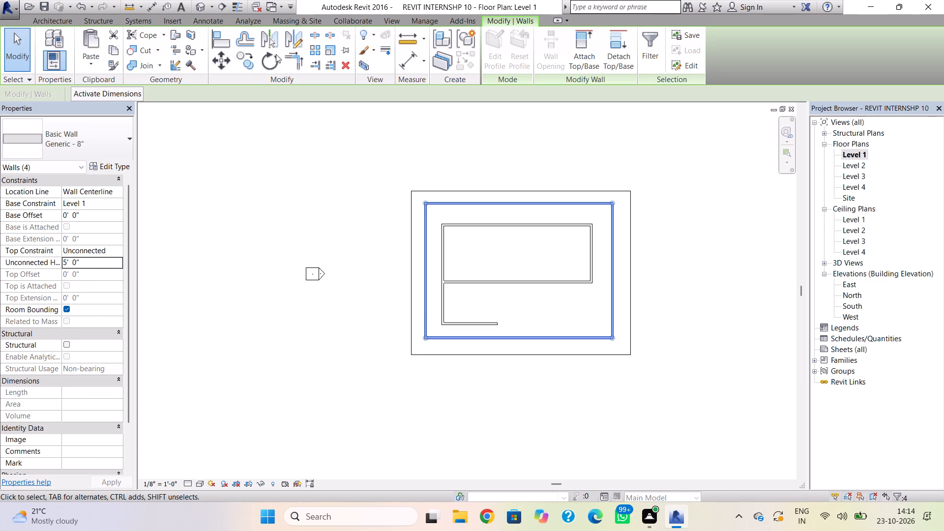
Check the perimeter walls in 3D and set the west perimeter wall's unconnected height on Level 1 to 6' 0".
left_click(201, 5)
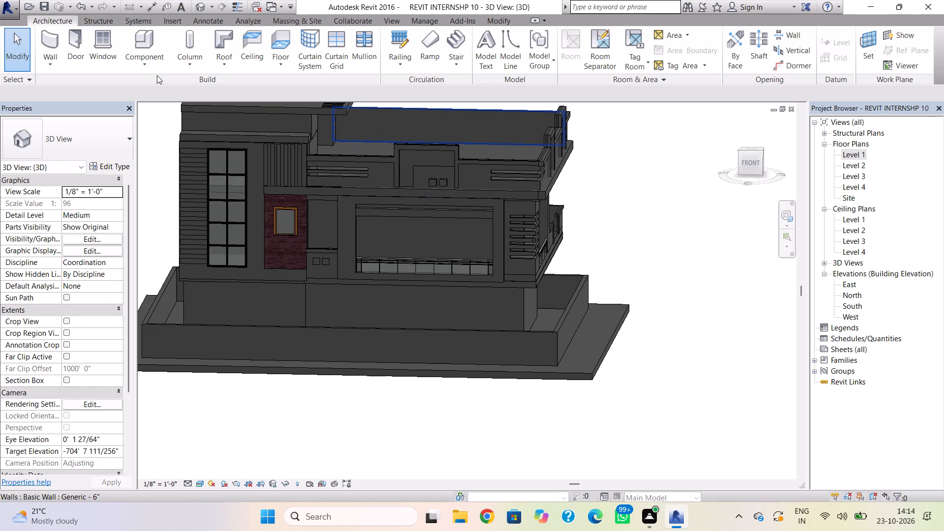
double_click(853, 154)
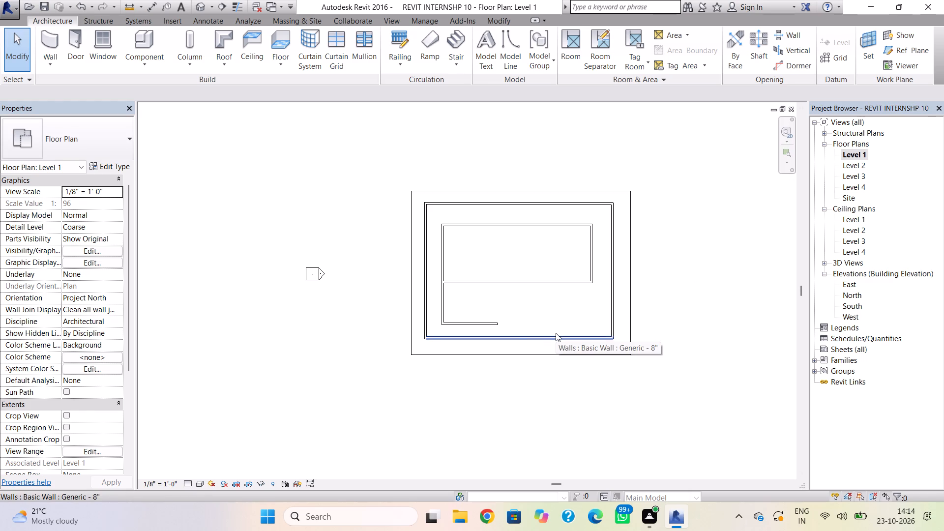
left_click(556, 333)
left_click(612, 327, "ctrl")
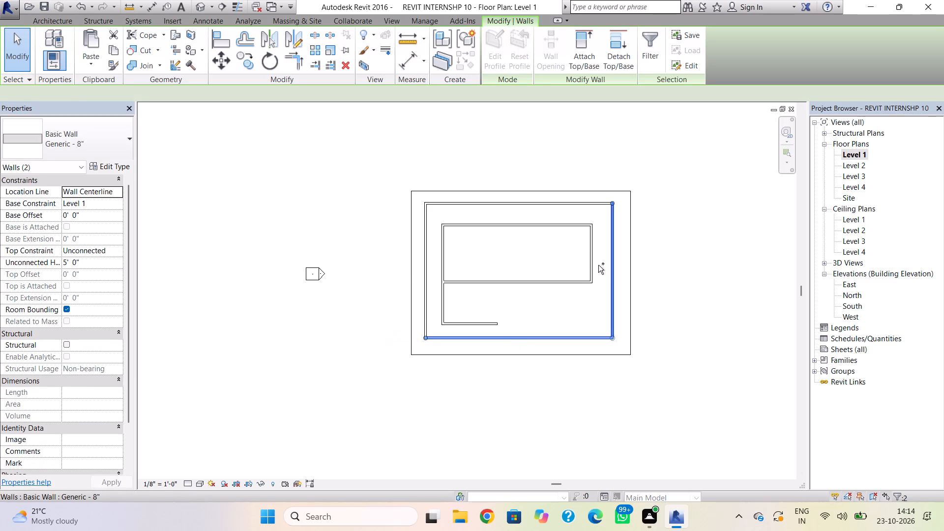
left_click(579, 204, "ctrl")
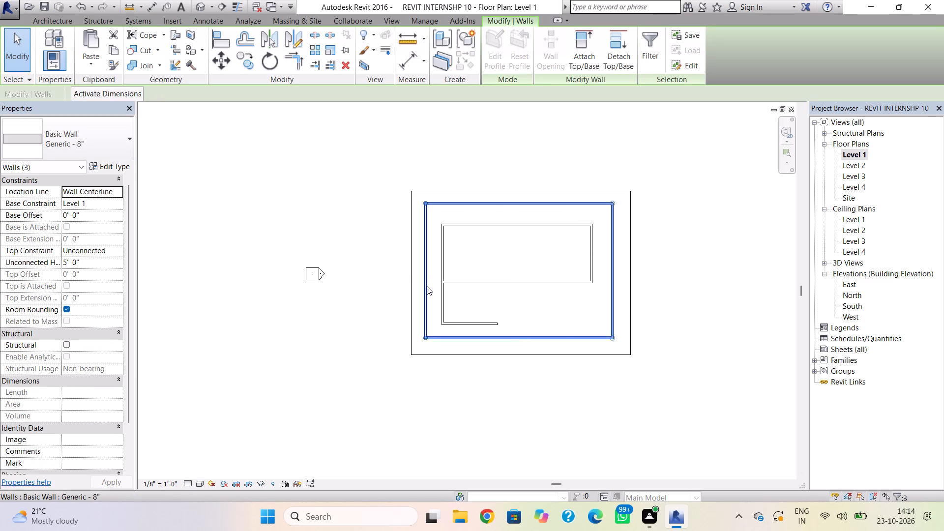
left_click(427, 286)
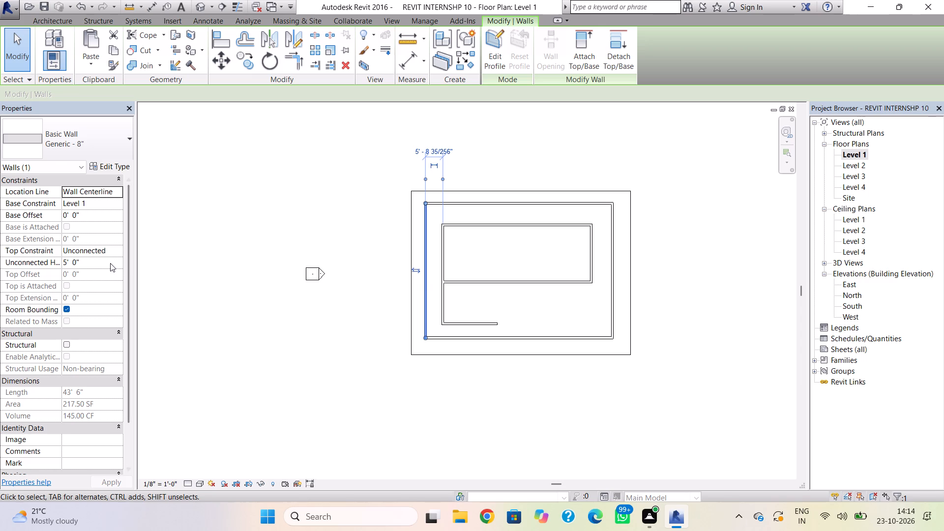
left_click(110, 263, "ctrl")
type("6'")
key("Return")
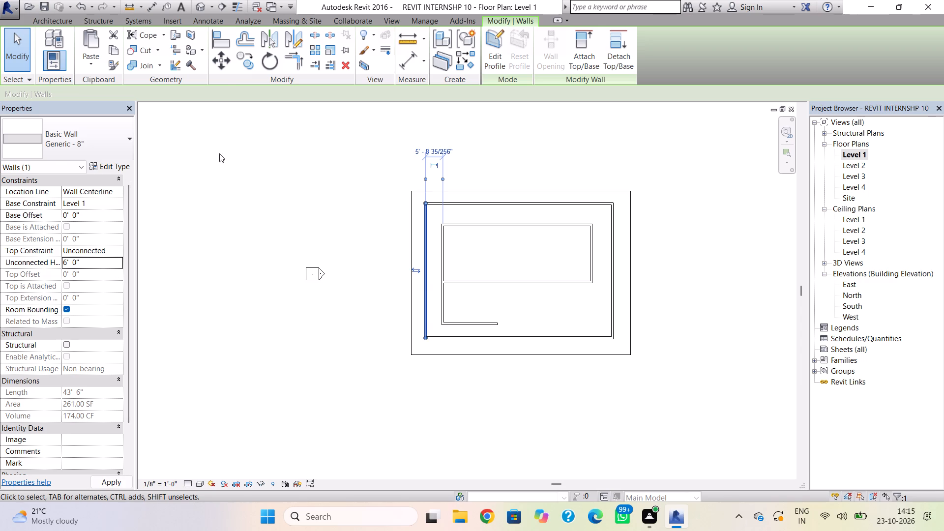
Check the raised west wall in 3D and set the unconnected height of the south, east and north perimeter walls to 6' 0".
left_click(193, 4)
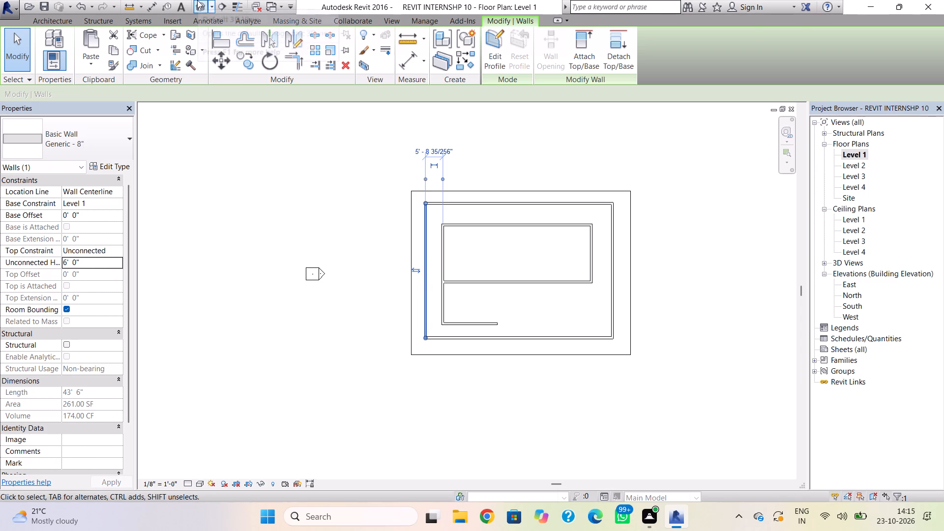
left_click(197, 0)
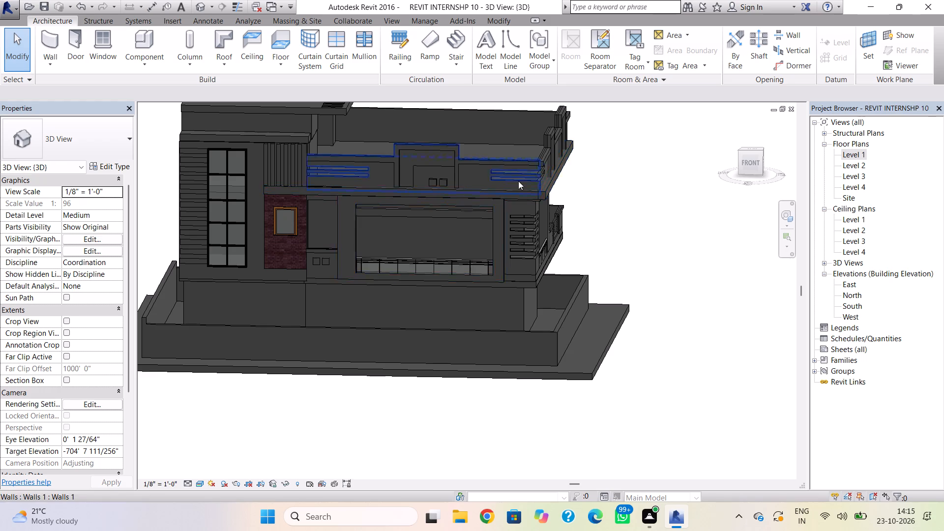
left_click(848, 154)
left_click(852, 154)
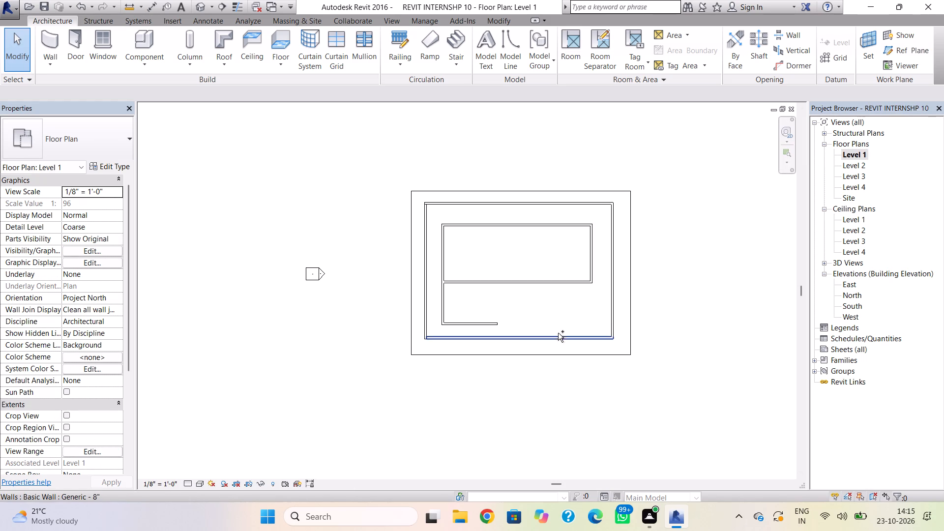
left_click(557, 336)
left_click(614, 318)
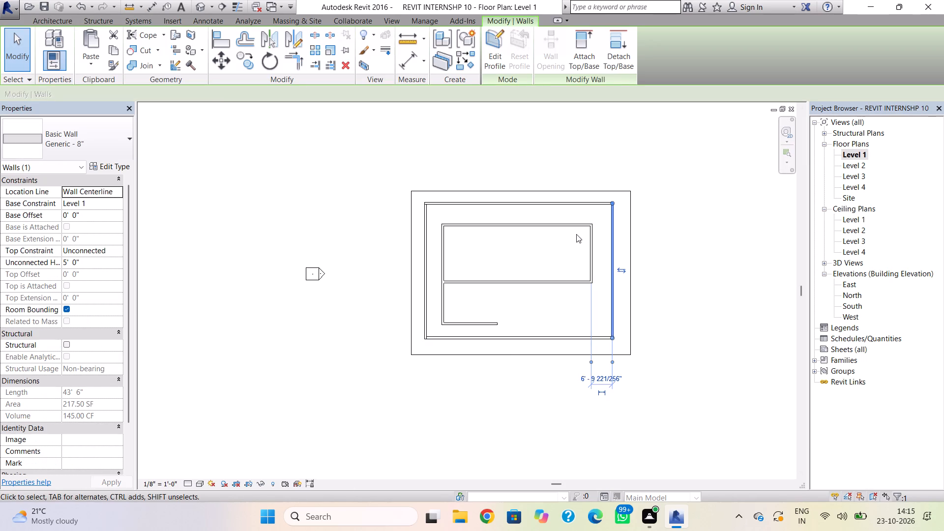
left_click(555, 333, "ctrl")
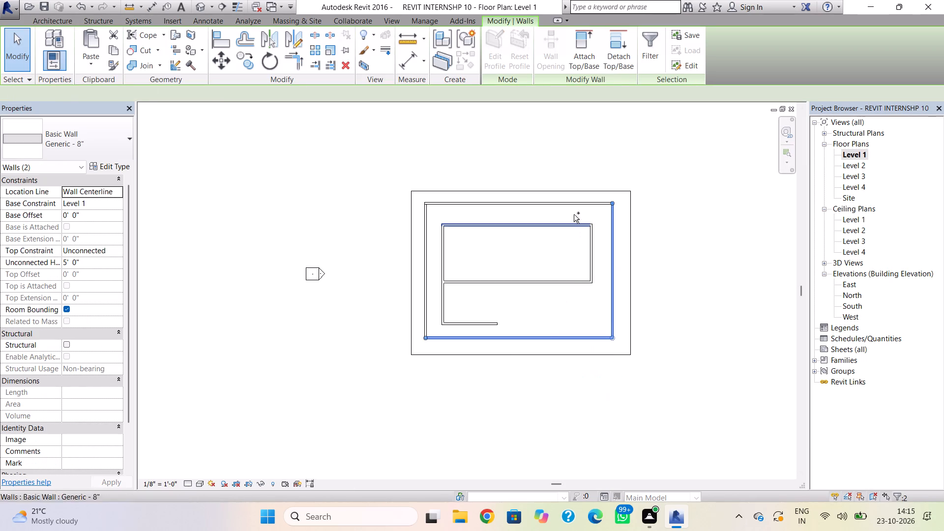
left_click(573, 202, "ctrl")
left_click(108, 259)
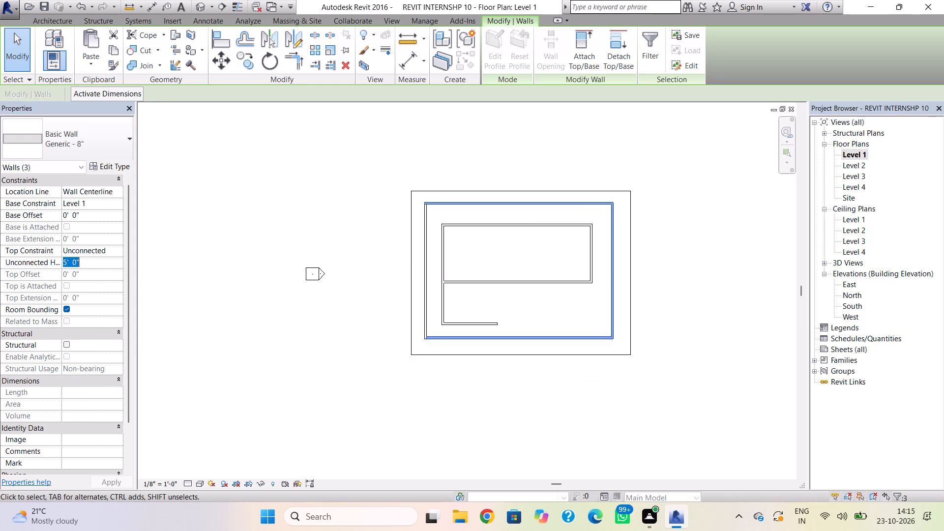
type("6'")
key("Return")
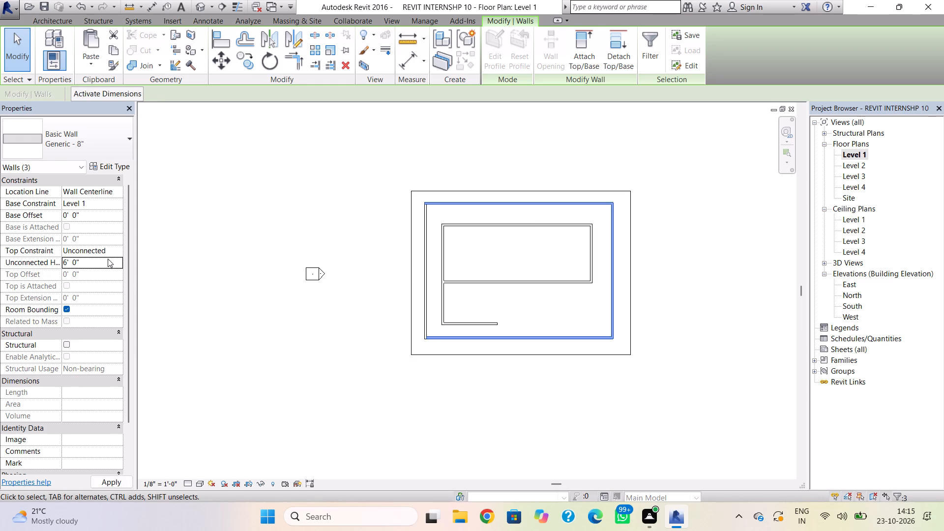
scroll(108, 259, "up", 1)
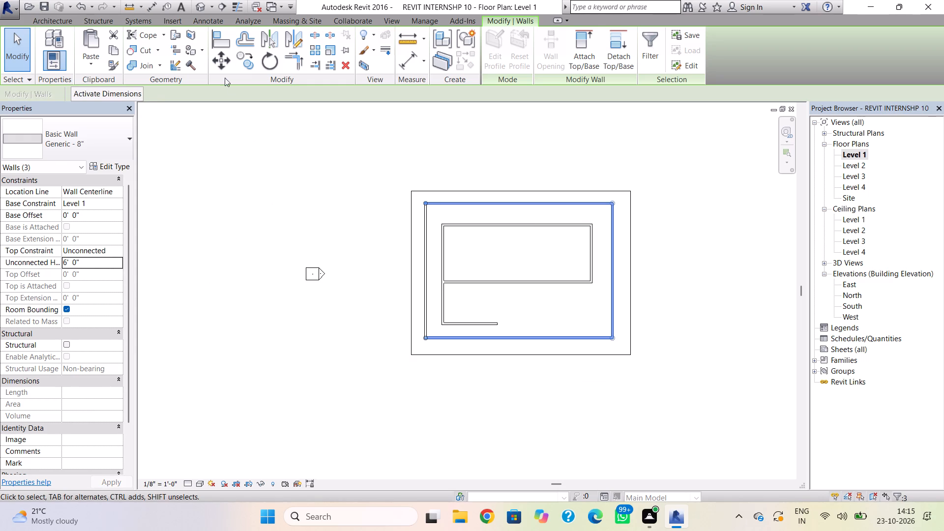
Place 18" x 18" columns on the south perimeter wall about 30' 6", 22' and 12' 6" from the building's east wall, and at the southeast corner.
left_click(198, 7)
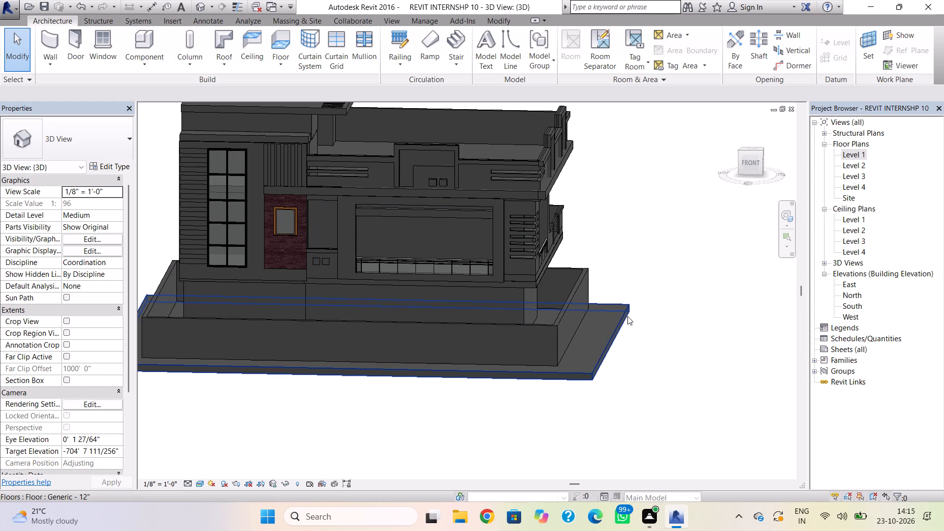
right_click_drag(497, 328, 496, 329, "shift")
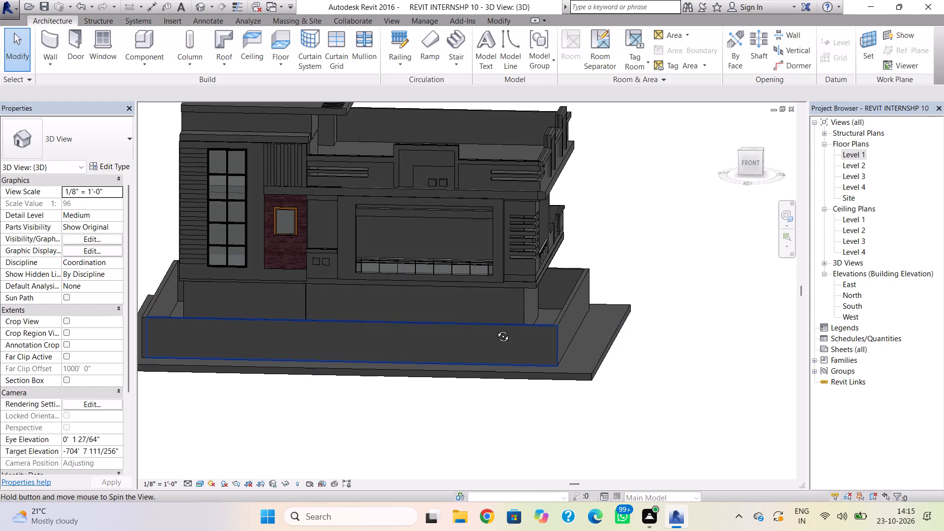
right_click_drag(496, 329, 494, 341, "shift")
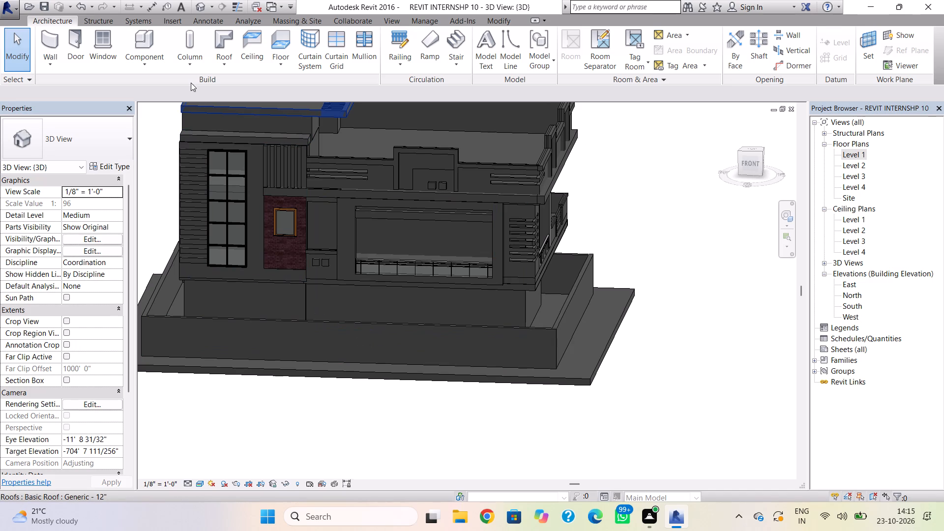
left_click(190, 62)
left_click(214, 115)
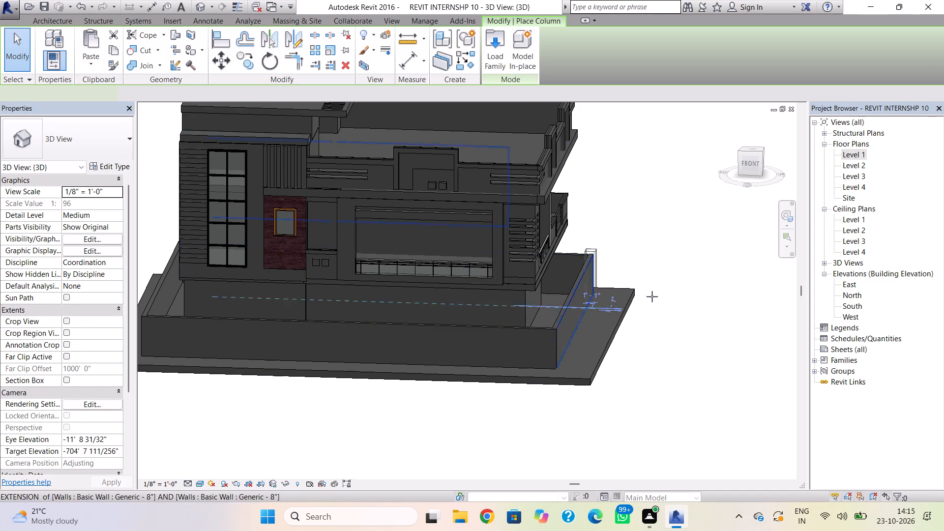
double_click(859, 155)
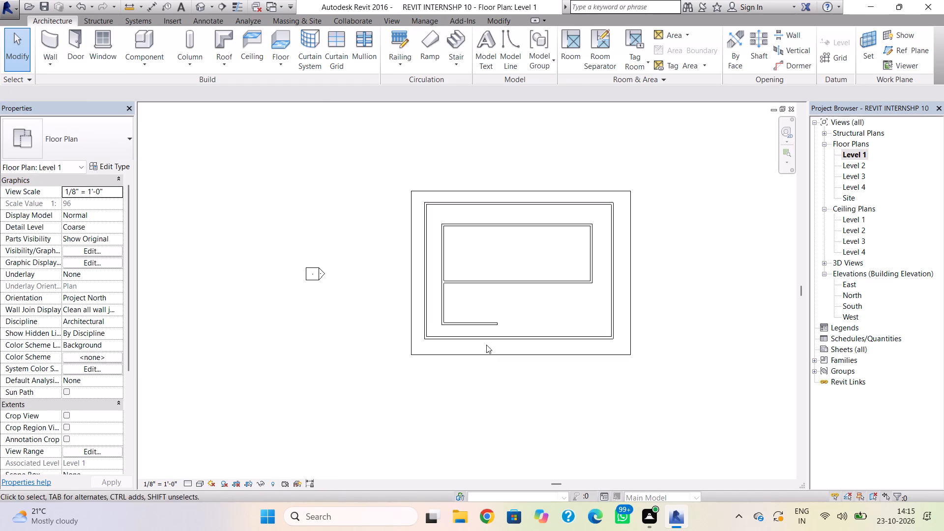
left_click(187, 64)
left_click(188, 103)
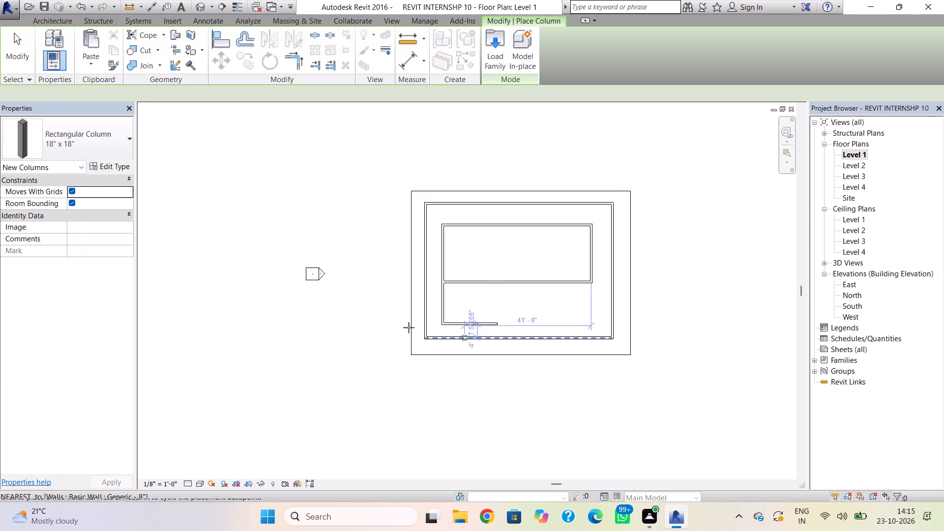
scroll(484, 364, "up", 4)
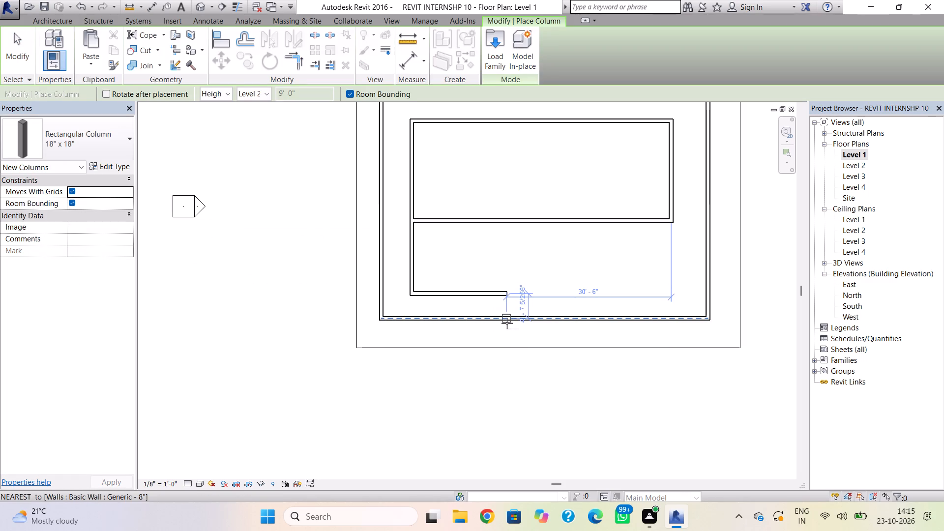
left_click(507, 323)
left_click(552, 323)
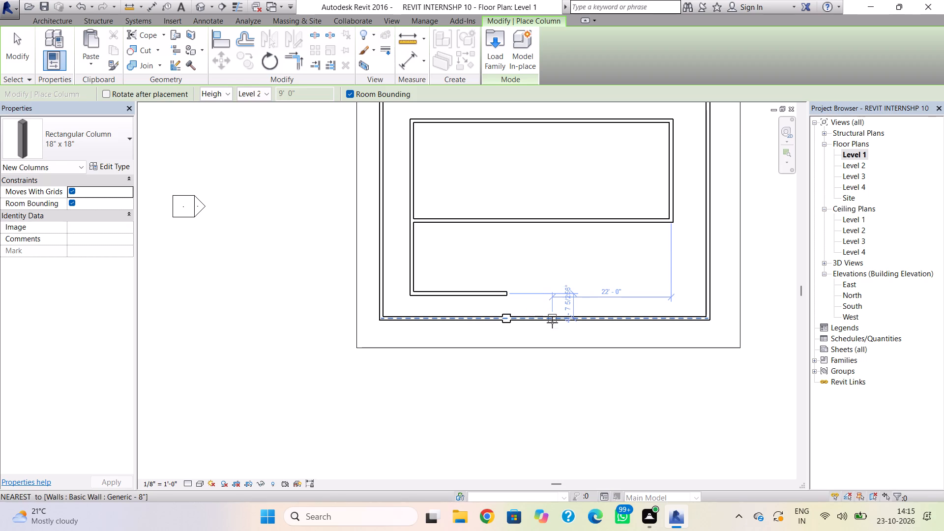
left_click(605, 319)
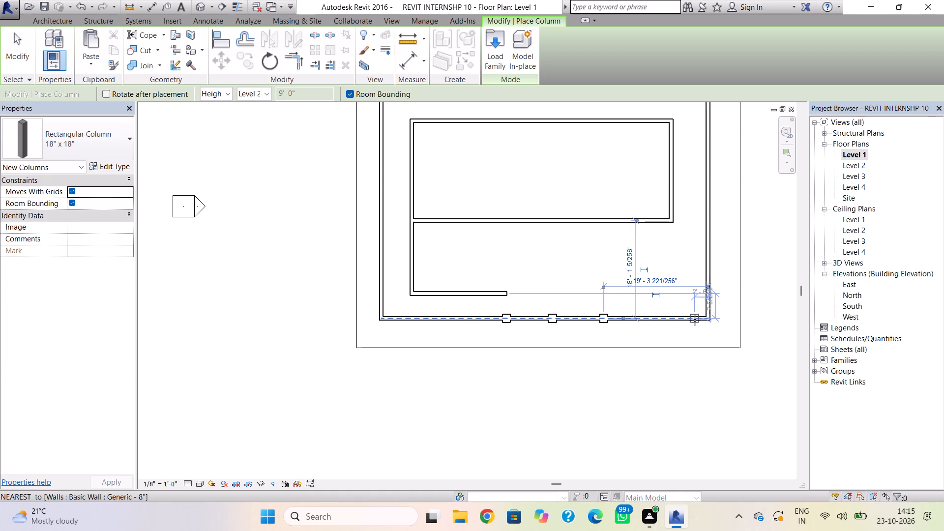
left_click(704, 320)
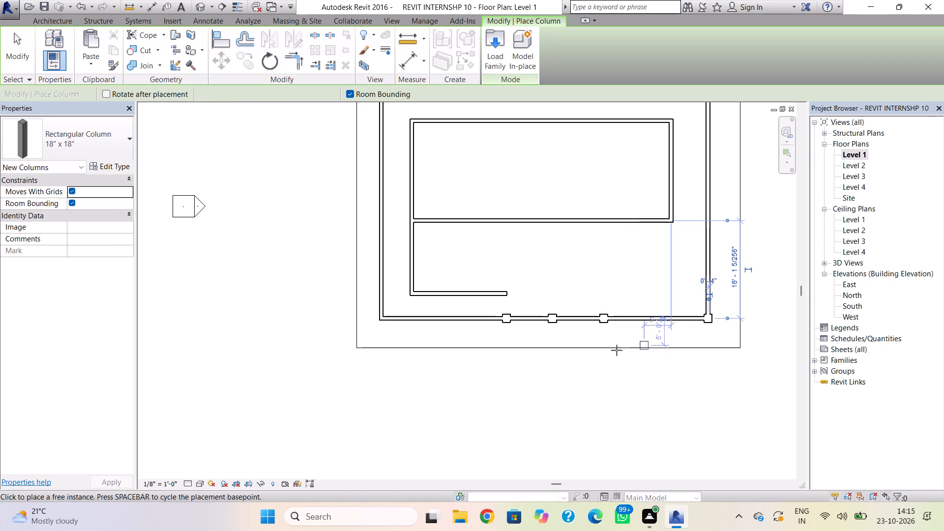
key("Escape")
key("Escape")
Shift the column nearest the corner column east along the south perimeter wall, to about 15' 4" from the east perimeter wall.
left_click(604, 323)
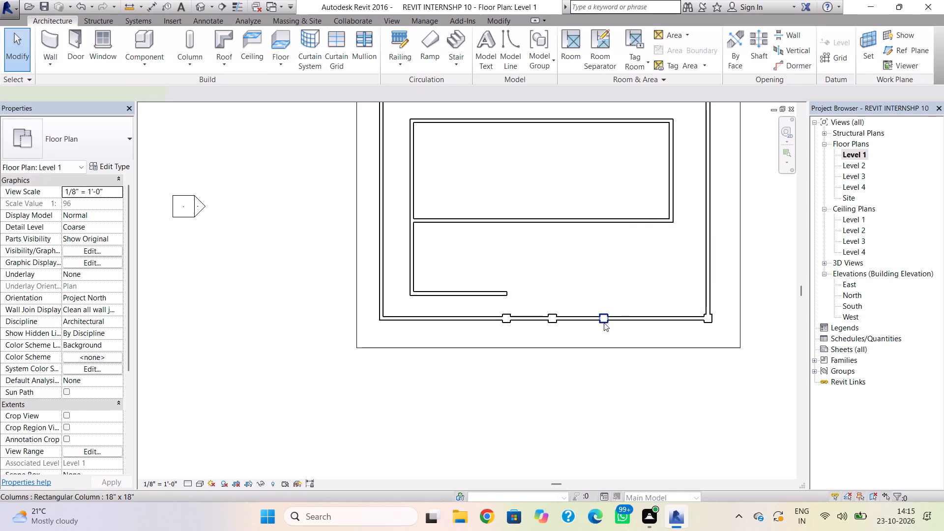
key("Right")
key("Right")
key("Right")
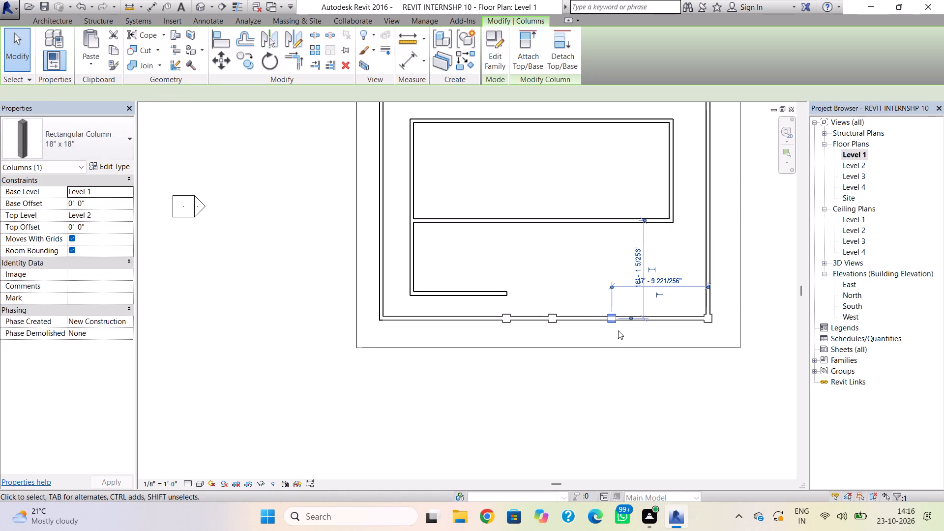
key("Right")
key("Right")
key("Right")
key("Right")
key("Right")
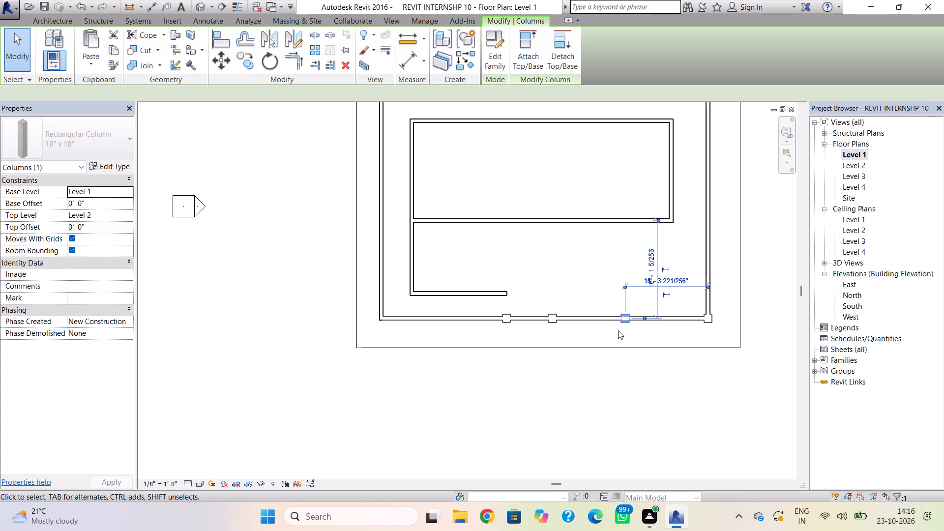
Shift the middle of the three intermediate columns east along the south perimeter wall, to 19' 6" from the building's east wall.
left_click(551, 324)
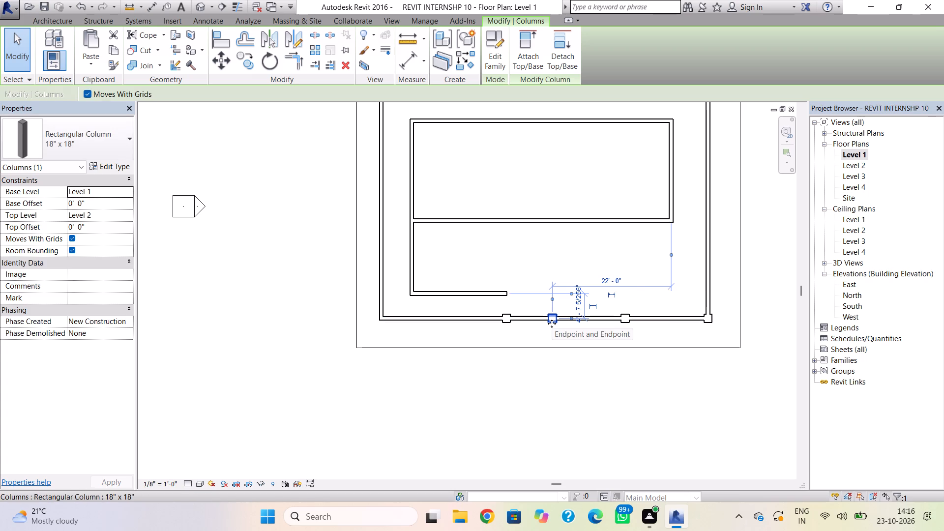
key("Right")
key("Right")
key("Right")
key("Right")
key("Right")
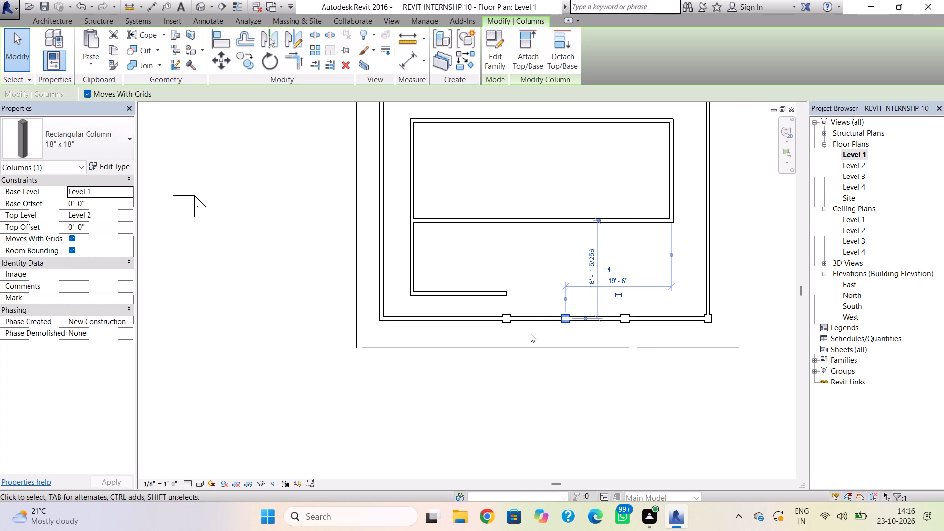
Shift the westernmost column east along the south perimeter wall, to 28' 6" from the building's east wall.
left_click(510, 316)
key("Right")
key("Right")
key("Right")
key("Right")
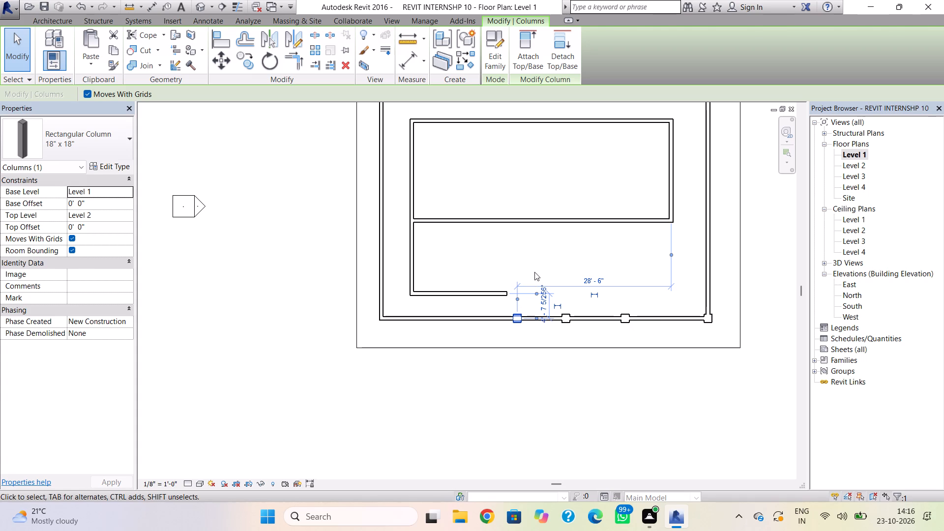
left_click(536, 257)
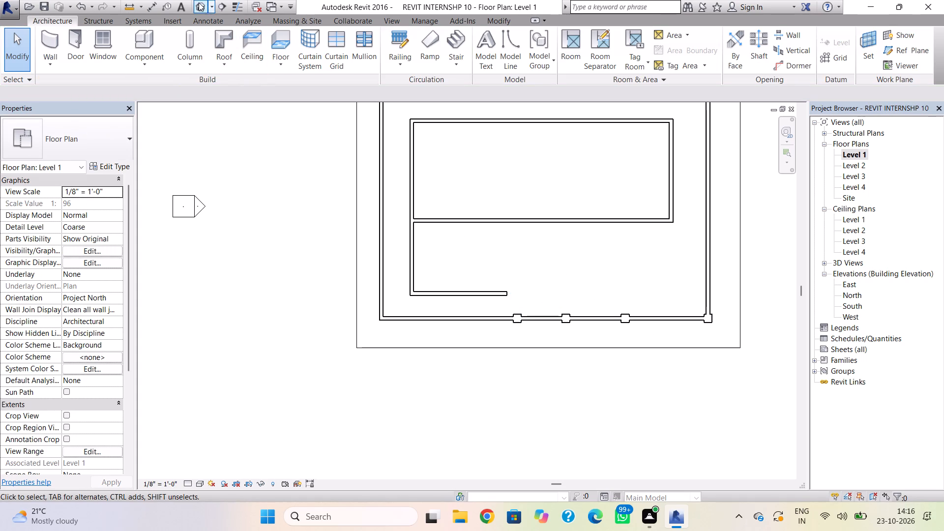
In the 3D view, set the top offset of all four 18" x 18" columns on the front perimeter wall to -6'.
left_click(196, 0)
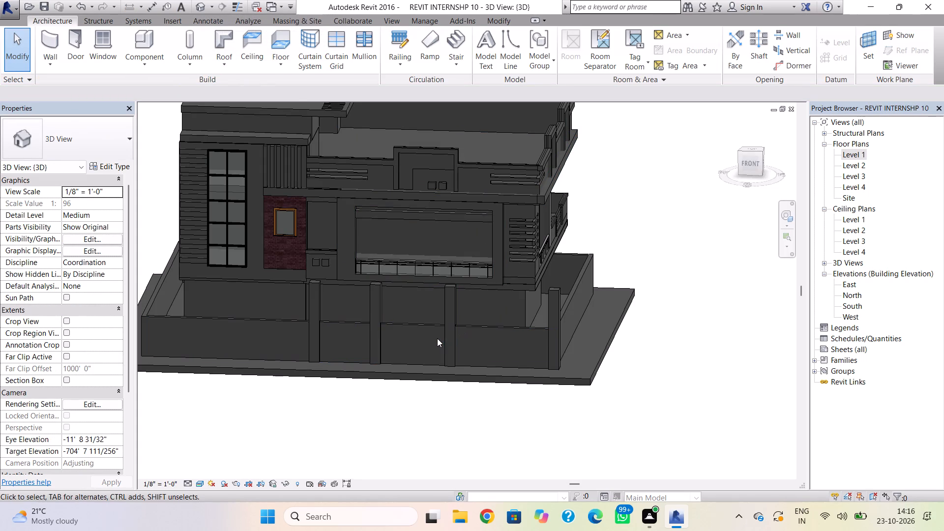
right_click_drag(437, 338, 430, 368, "shift")
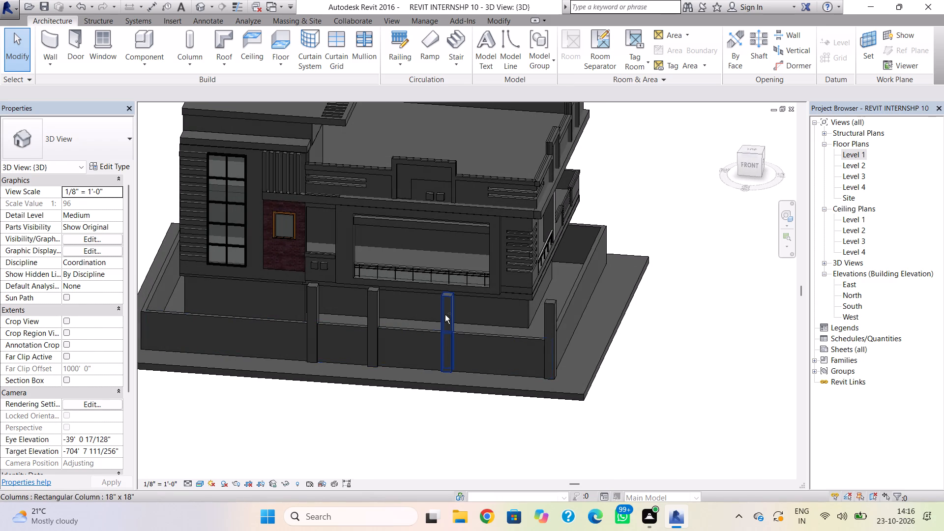
left_click(443, 295)
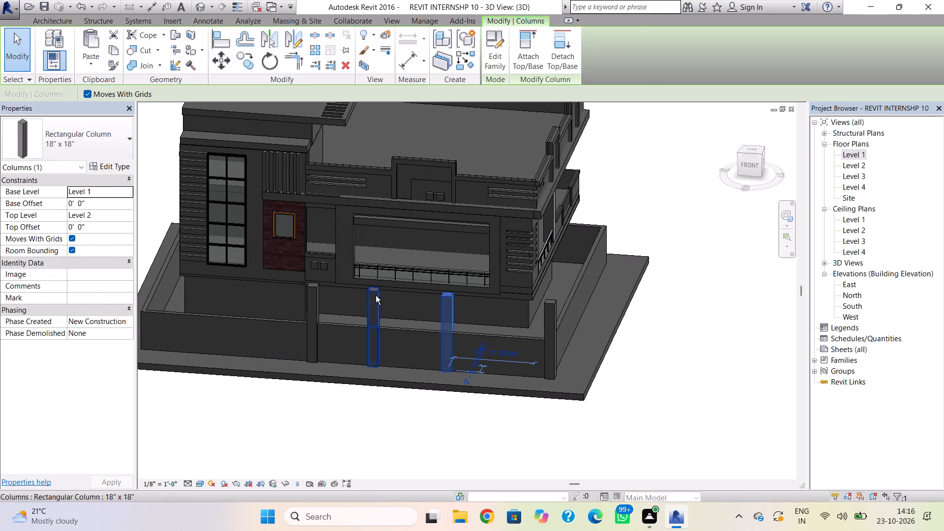
left_click(376, 295, "ctrl")
left_click(315, 283, "ctrl")
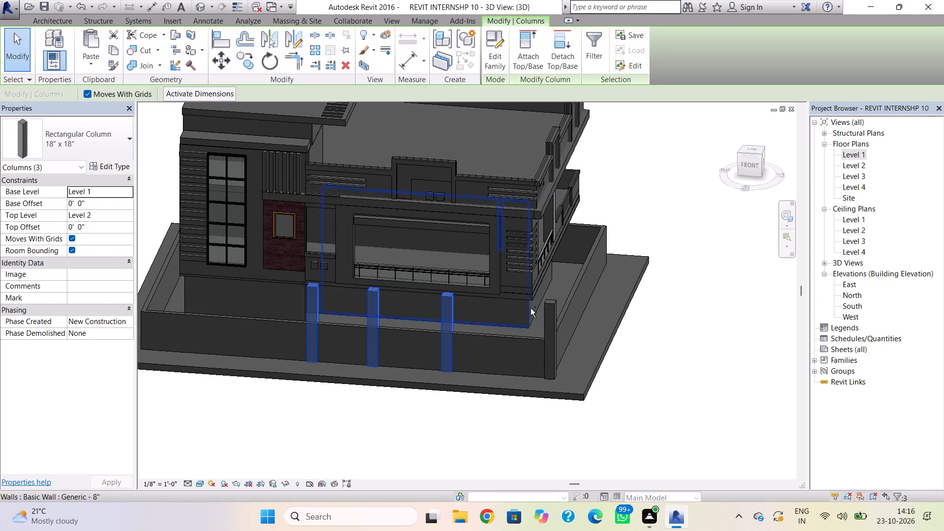
left_click(548, 307, "ctrl")
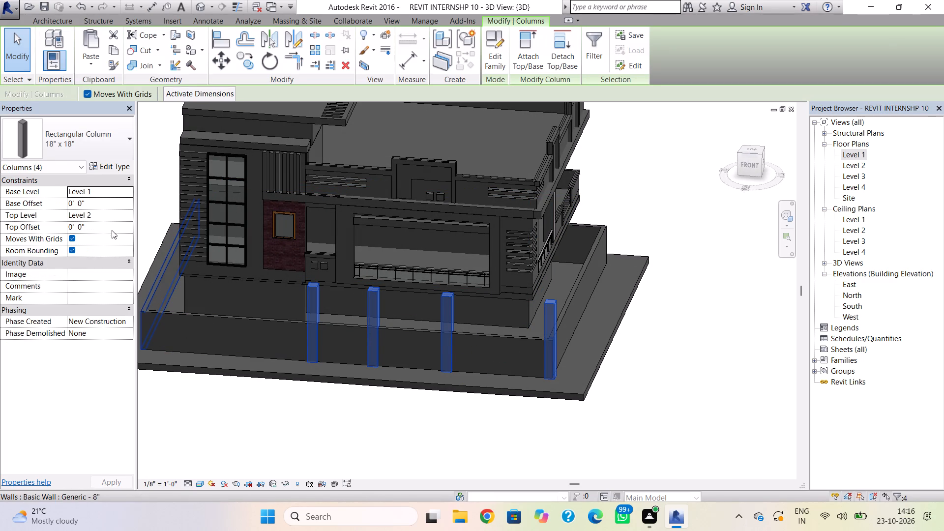
left_click(111, 228)
key("minus")
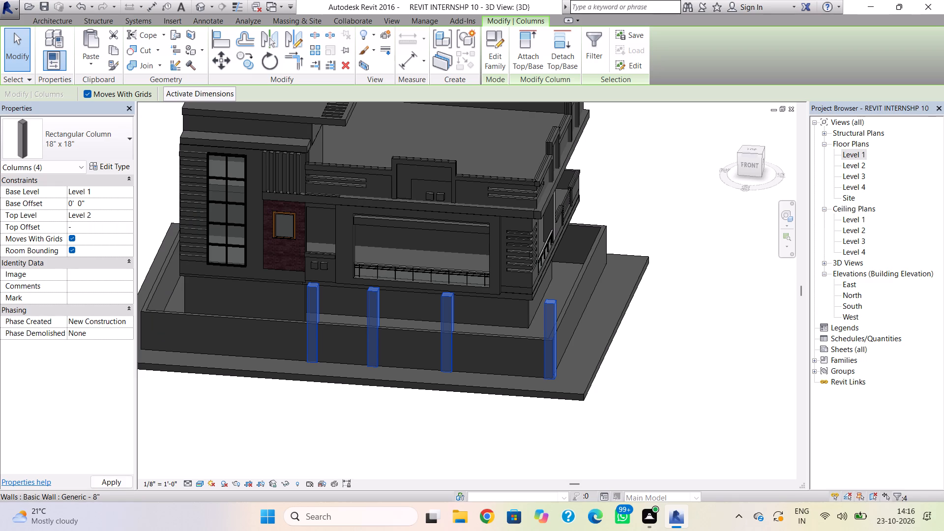
type("6'")
key("Return")
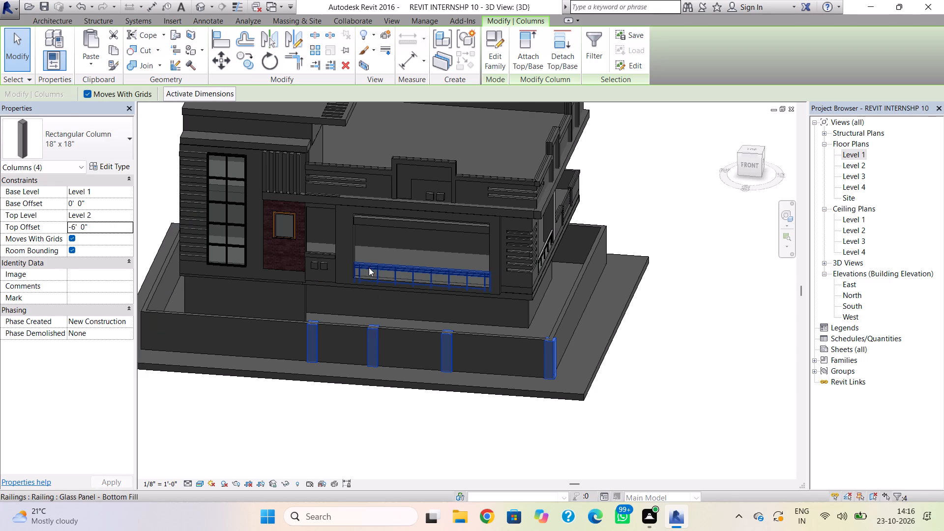
Change the top offset of the four selected front perimeter wall columns to -5'.
left_click(107, 226)
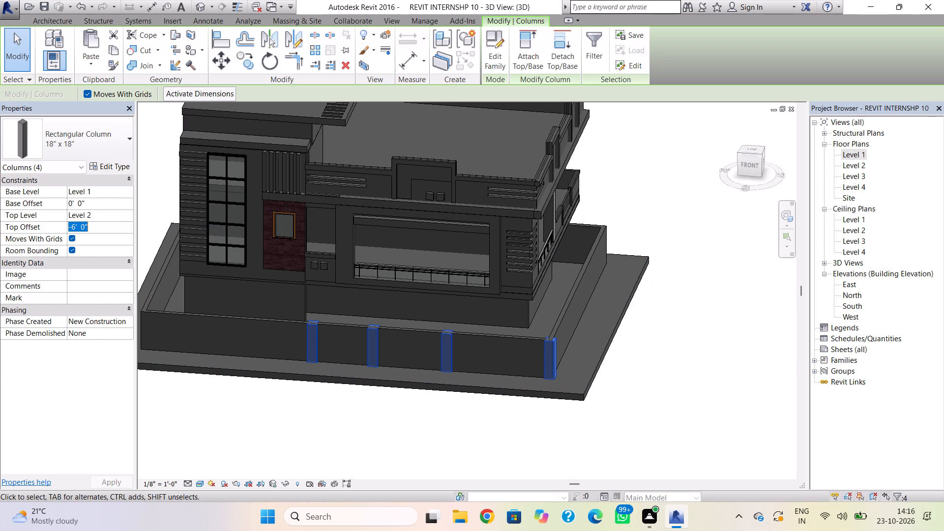
key("BackSpace")
type("-5'")
key("Return")
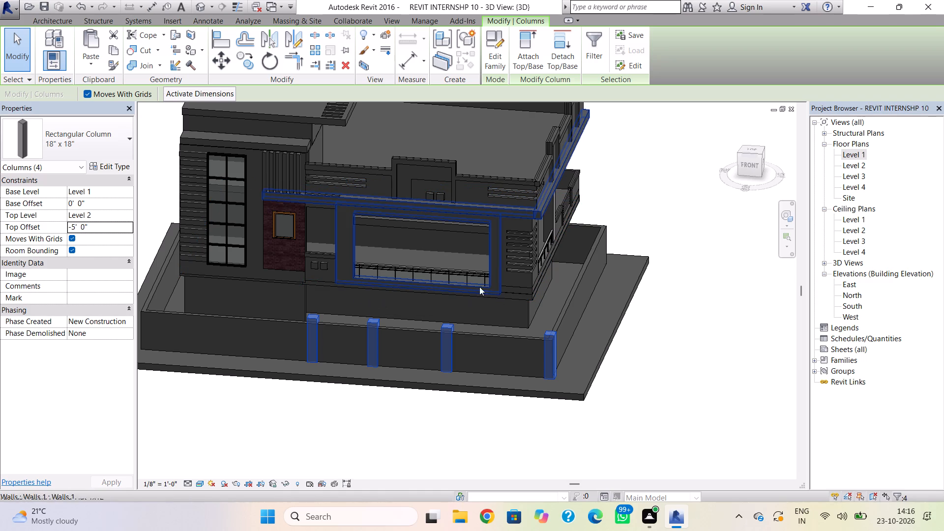
left_click(716, 254)
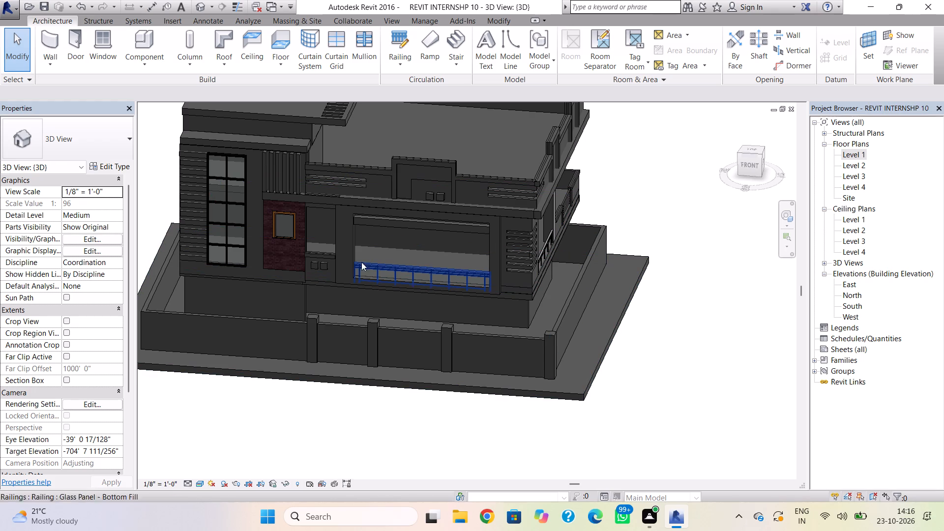
Start an in-place model in the Walls family category, keeping the default name.
left_click(138, 62)
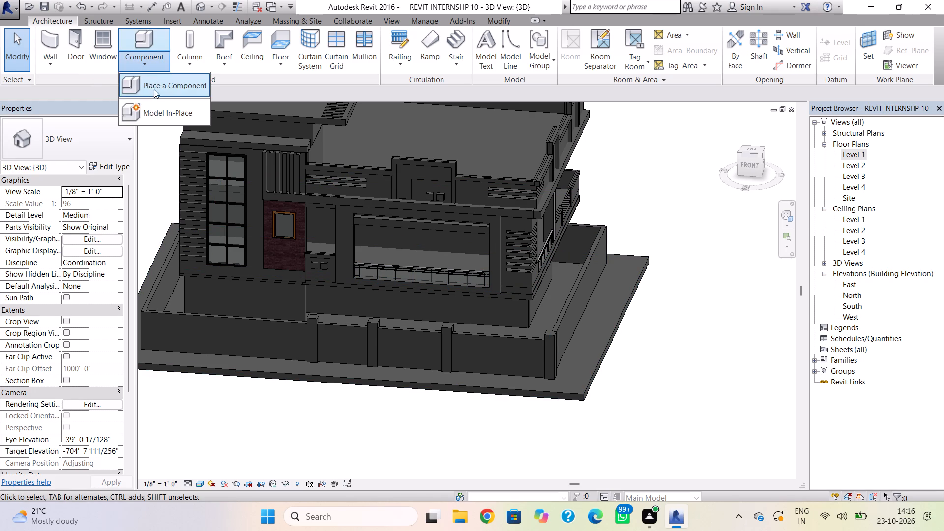
left_click(154, 109)
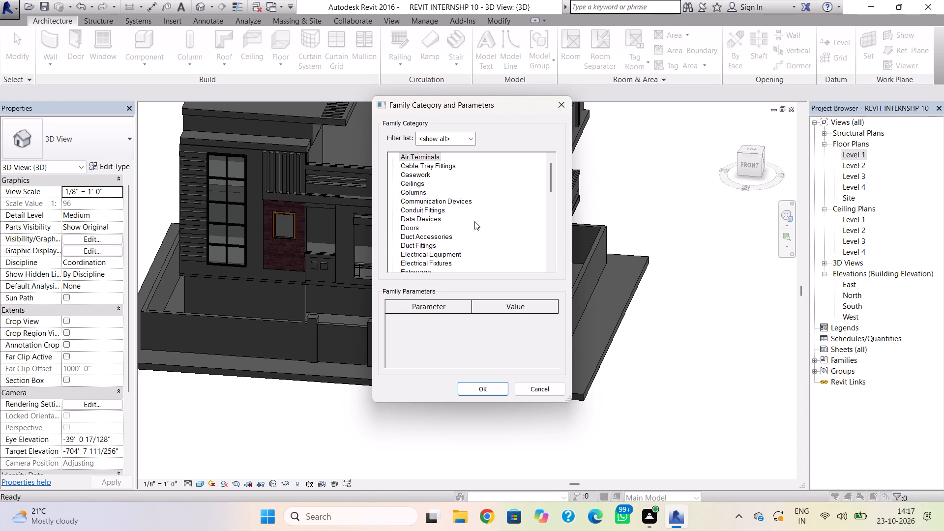
scroll(459, 215, "down", 9)
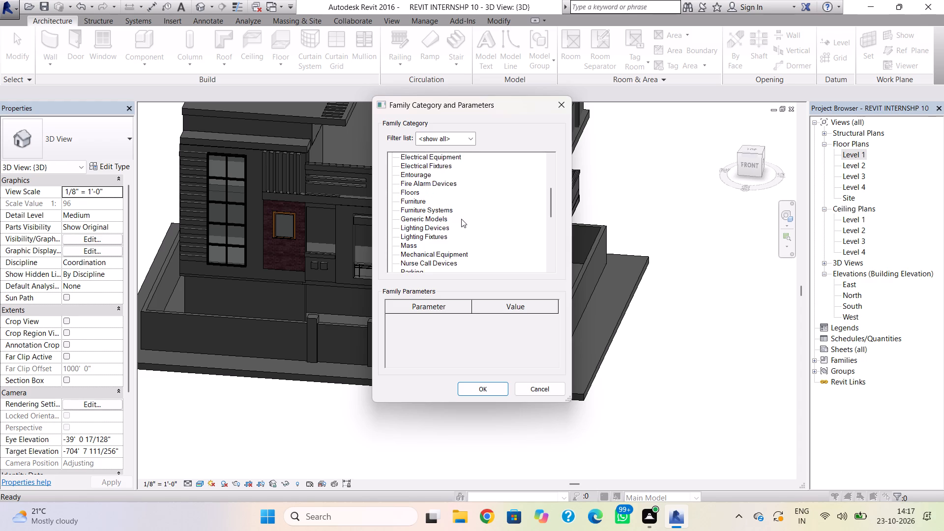
scroll(461, 219, "down", 14)
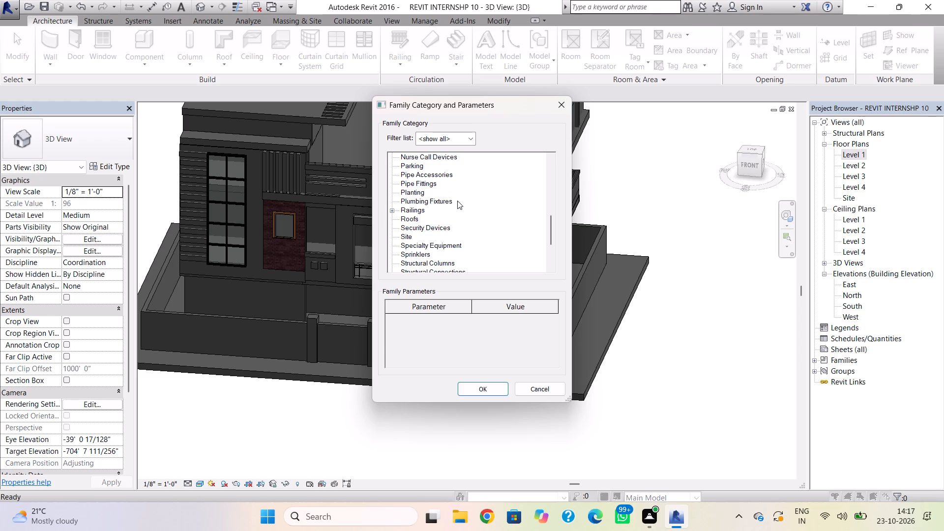
scroll(433, 193, "down", 1)
scroll(502, 225, "down", 13)
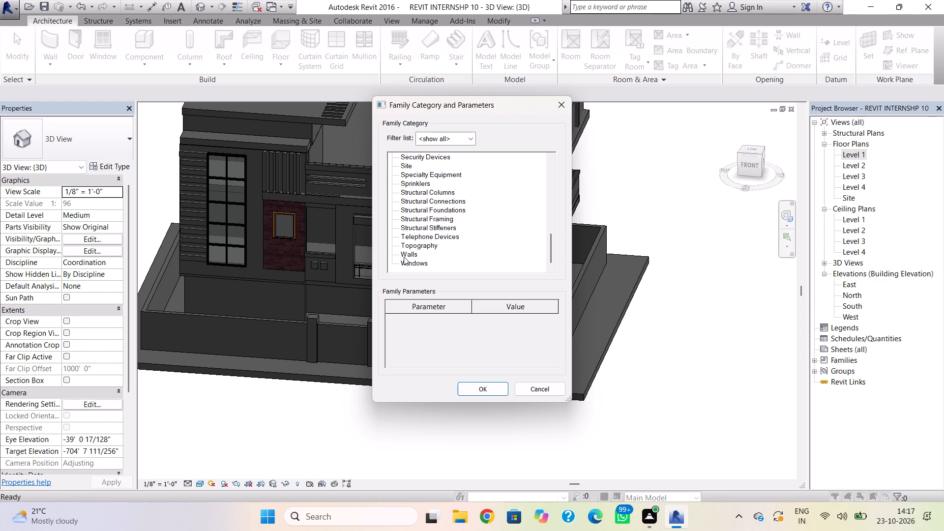
left_click(406, 254)
left_click(470, 389)
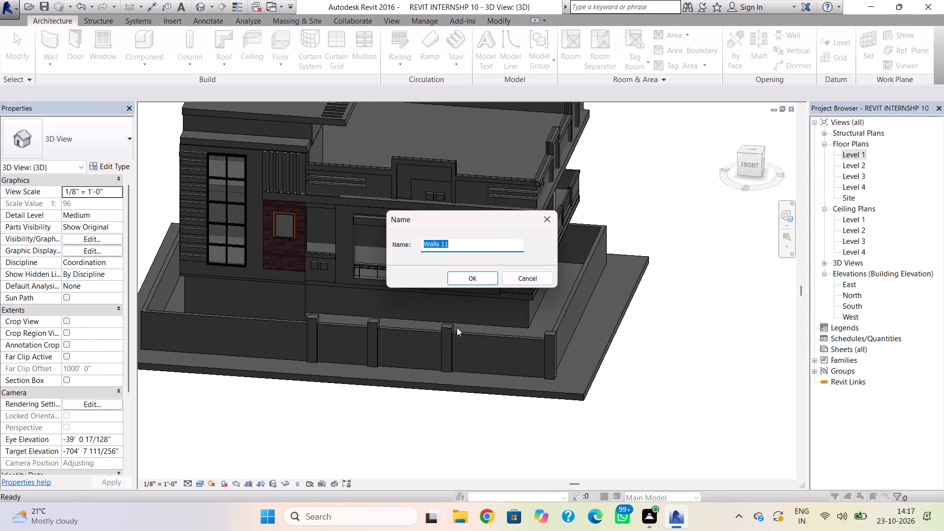
left_click(478, 281)
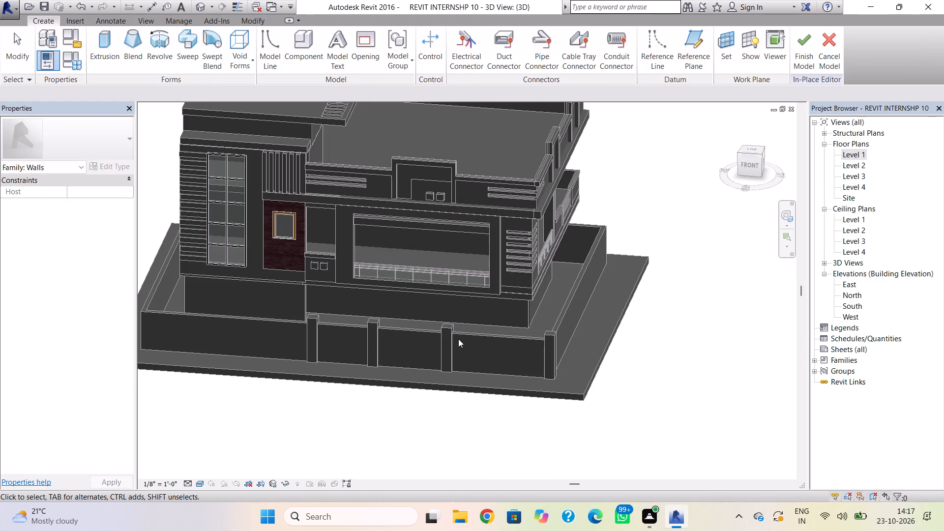
Set the work plane to the top face of the intermediate column nearest the southeast corner column.
scroll(446, 331, "up", 8)
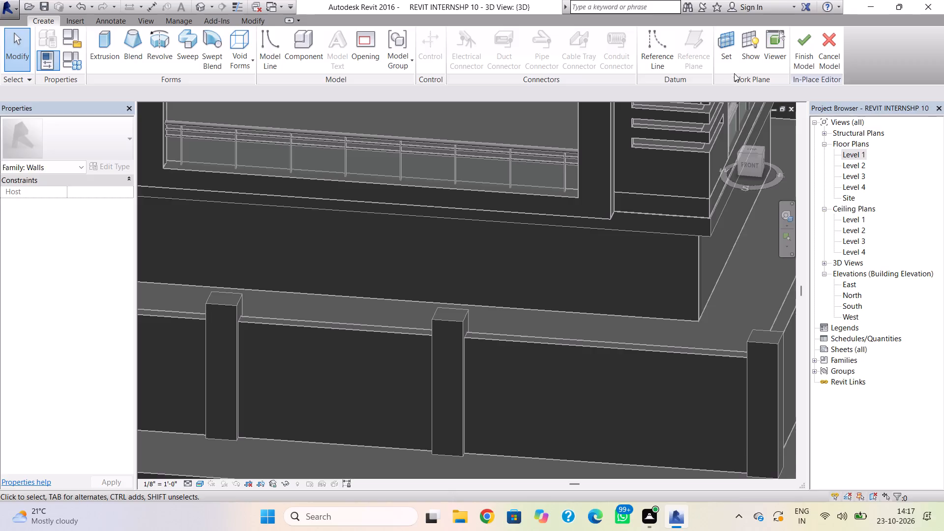
left_click(728, 48)
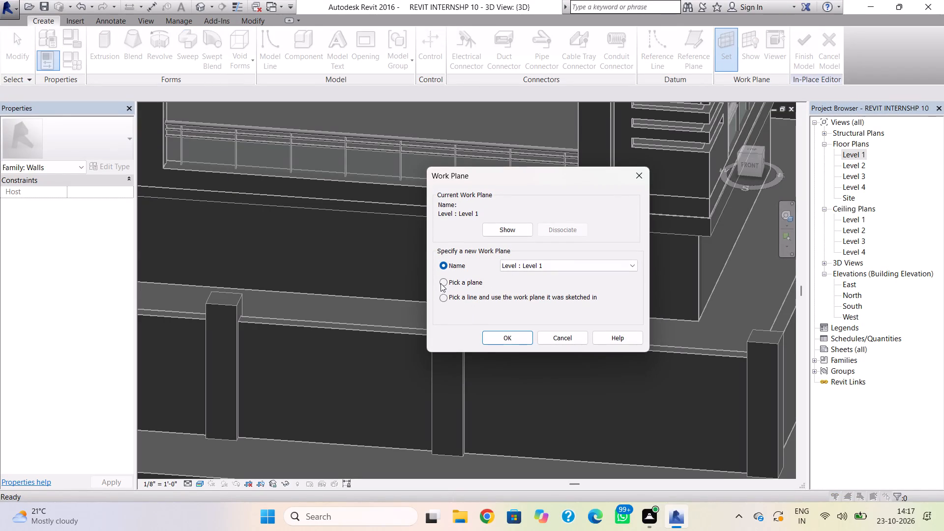
left_click(441, 280)
left_click(500, 333)
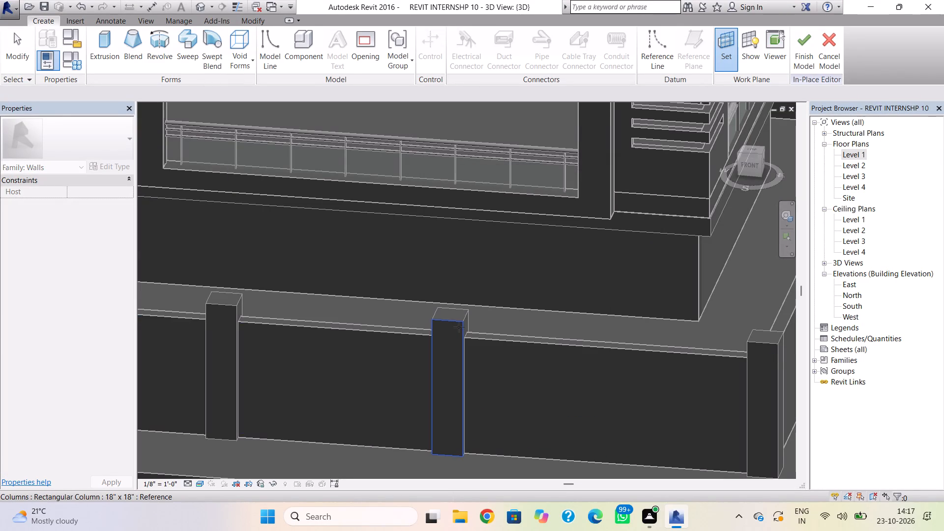
scroll(459, 327, "up", 4)
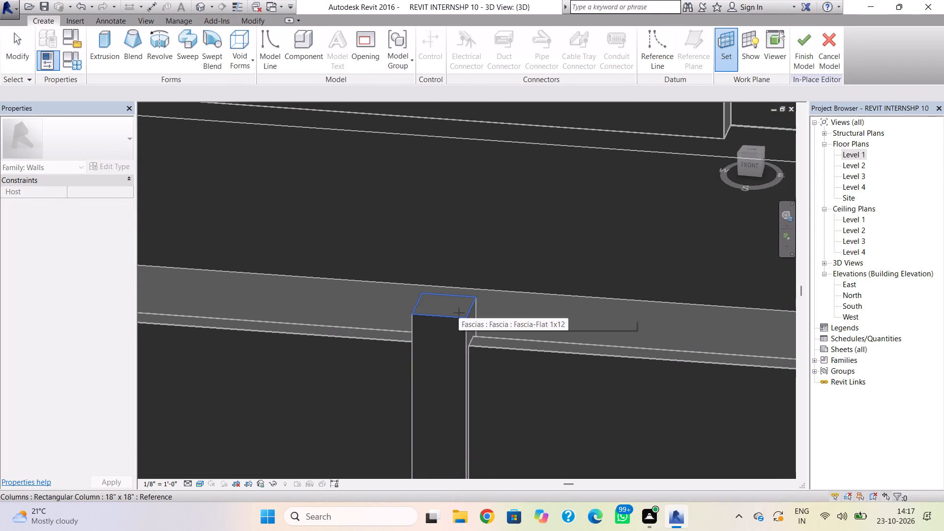
left_click(459, 313)
scroll(441, 321, "down", 3)
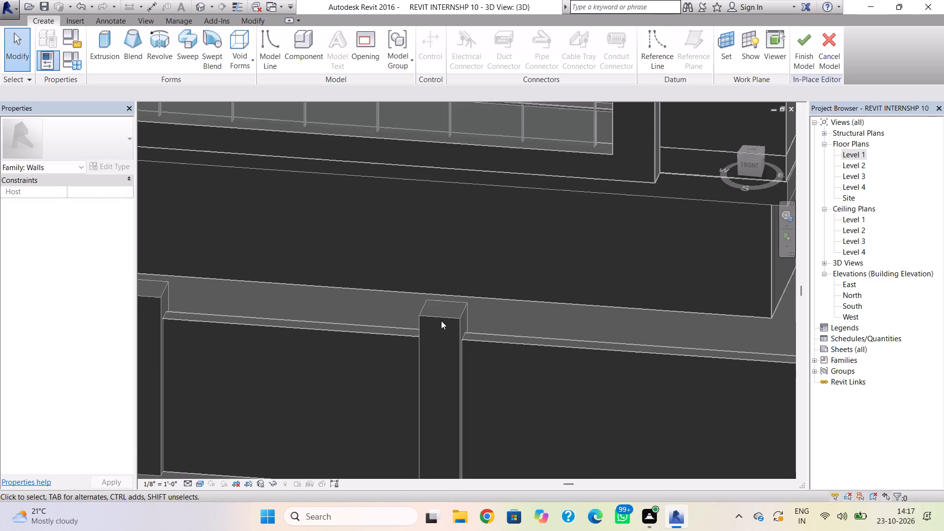
scroll(441, 321, "up", 1)
Start a solid extrusion and sketch a rectangle slightly larger than the top of the intermediate column nearest the corner, enclosing it on all sides.
left_click(113, 41)
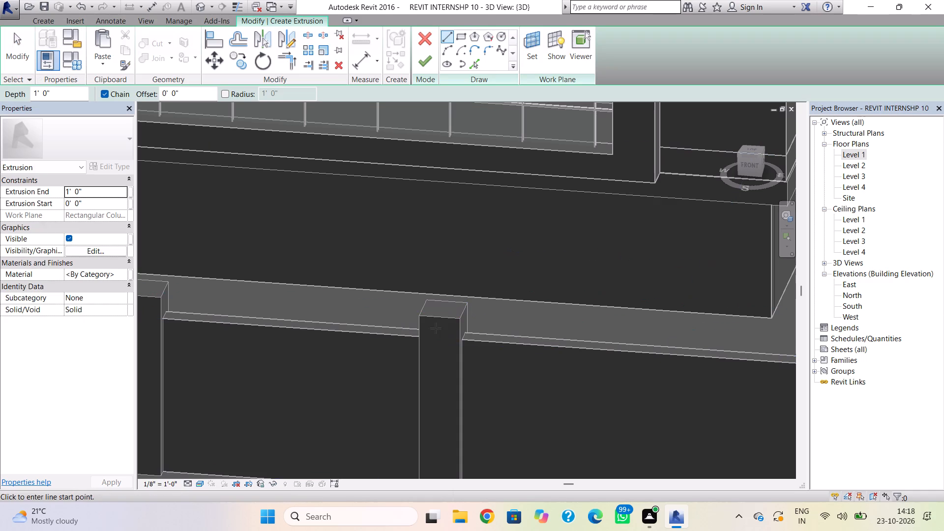
left_click(462, 39)
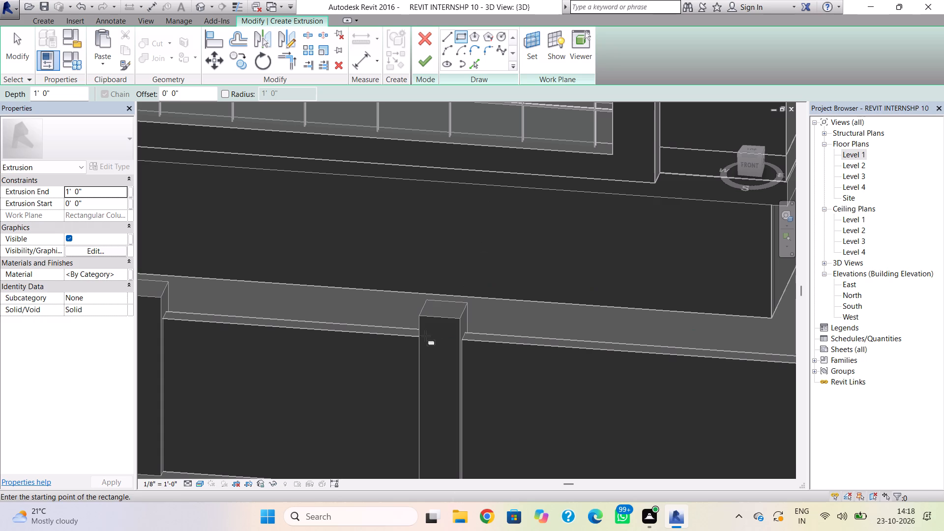
left_click(751, 149)
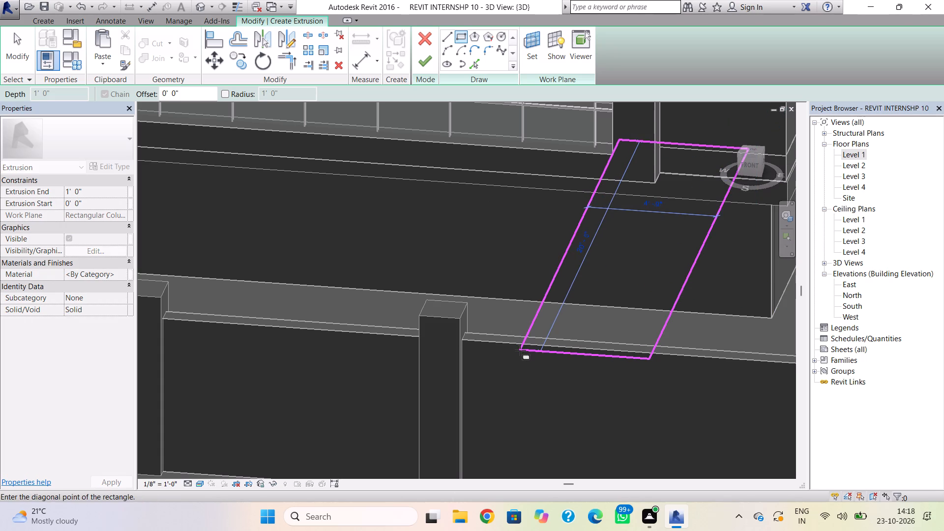
key("Escape")
right_click_drag(544, 313, 413, 405, "shift")
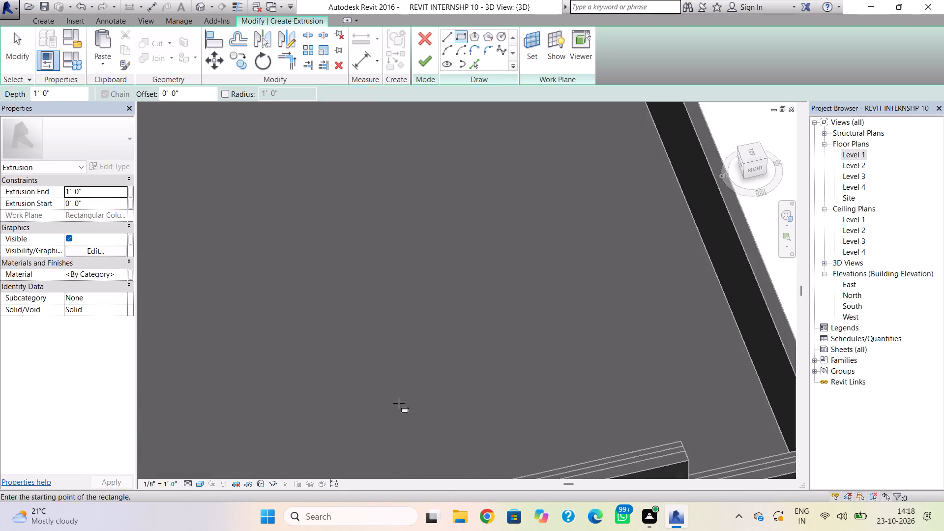
scroll(399, 400, "down", 3)
middle_click_drag(422, 389, 705, 296)
scroll(458, 366, "down", 8)
right_click_drag(486, 351, 469, 366, "shift")
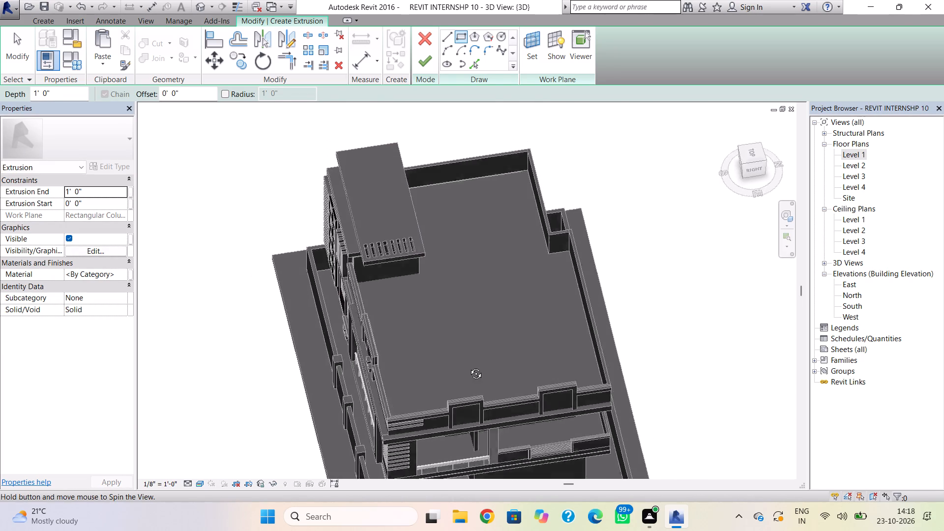
right_click_drag(469, 366, 454, 466, "shift")
scroll(436, 424, "down", 1)
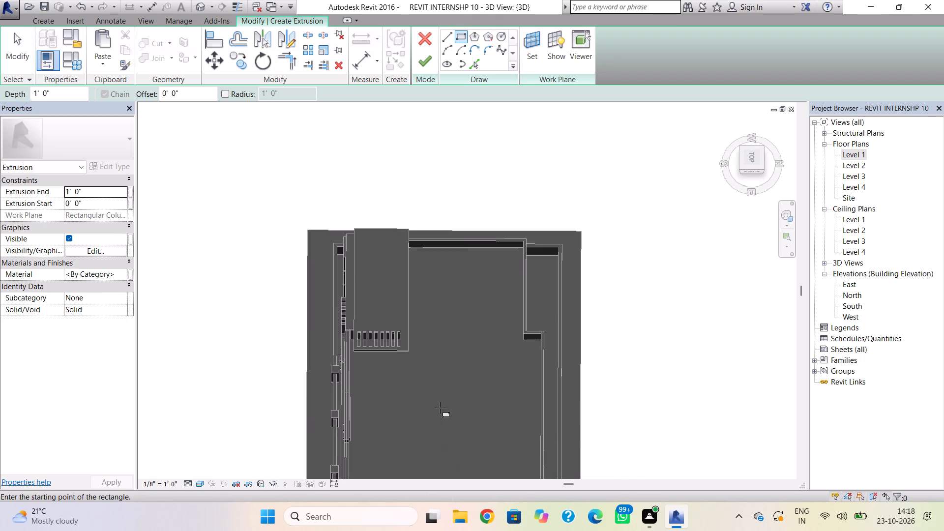
middle_click_drag(481, 368, 501, 270)
right_click_drag(503, 284, 501, 311, "shift")
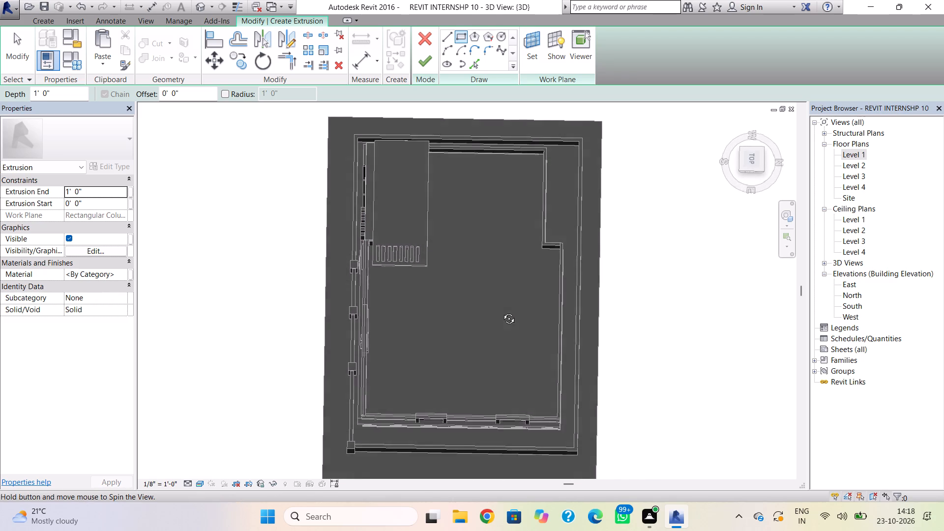
right_click_drag(501, 311, 505, 325, "shift")
scroll(362, 336, "up", 6)
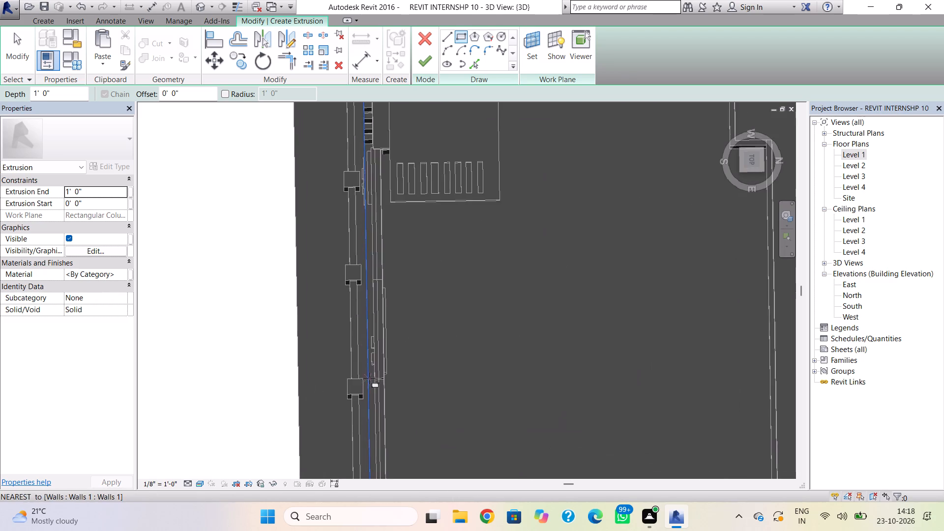
scroll(369, 378, "up", 2)
middle_click_drag(369, 379, 403, 300)
scroll(395, 321, "up", 2)
middle_click(396, 321)
scroll(397, 319, "up", 1)
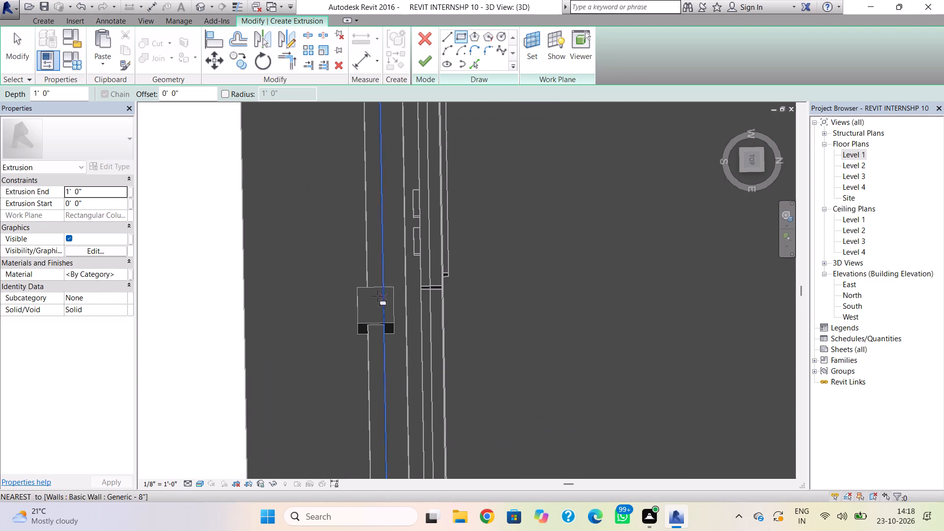
scroll(359, 287, "up", 4)
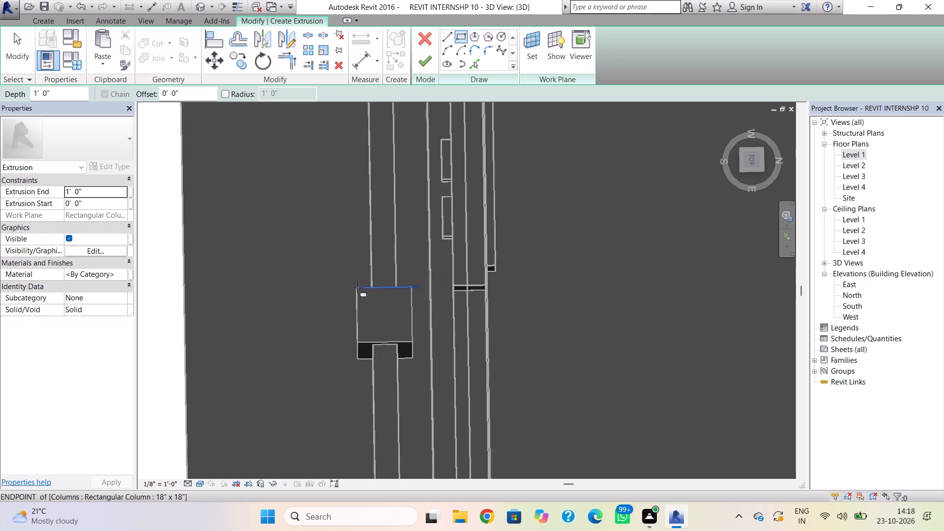
scroll(357, 288, "up", 3)
left_click(351, 280)
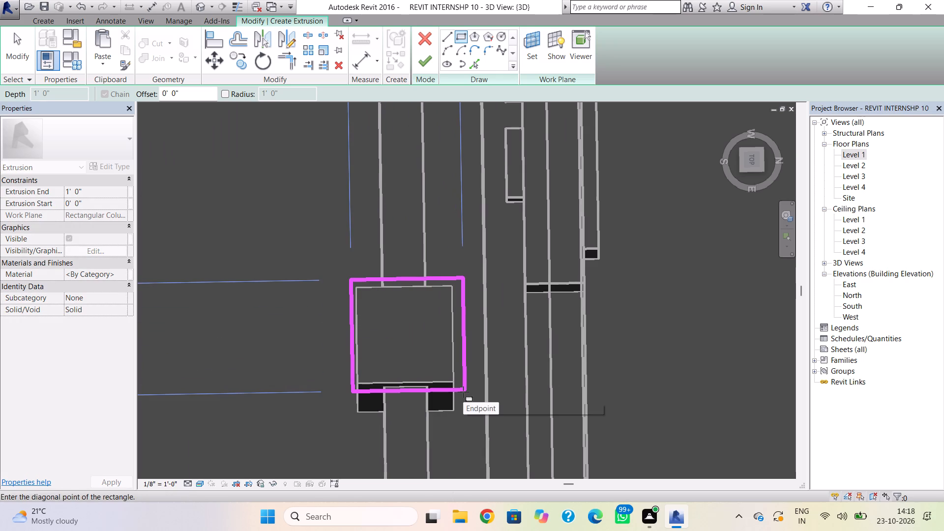
left_click(463, 392)
key("Escape")
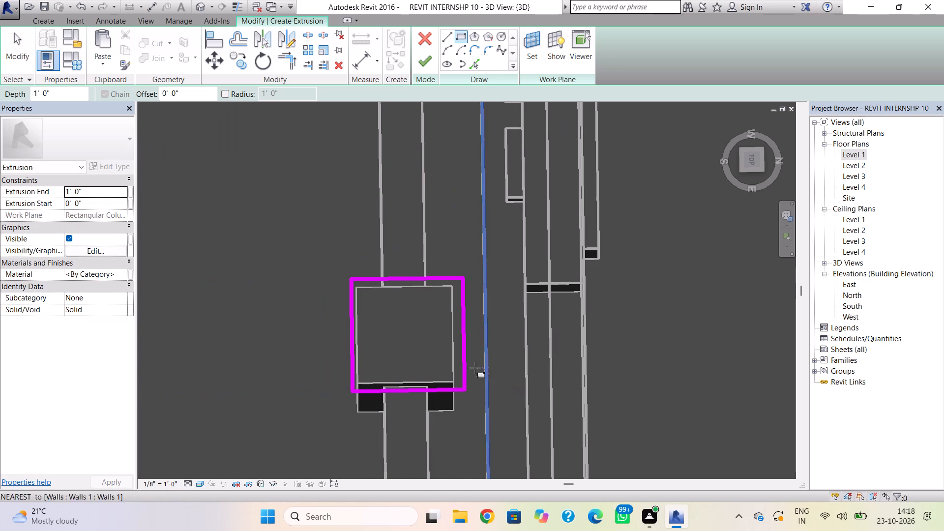
Fine-tune the south, east and north edges of the cap rectangle around the column top and finish the 1' deep extrusion.
key("Escape")
left_click(351, 352)
key("Left")
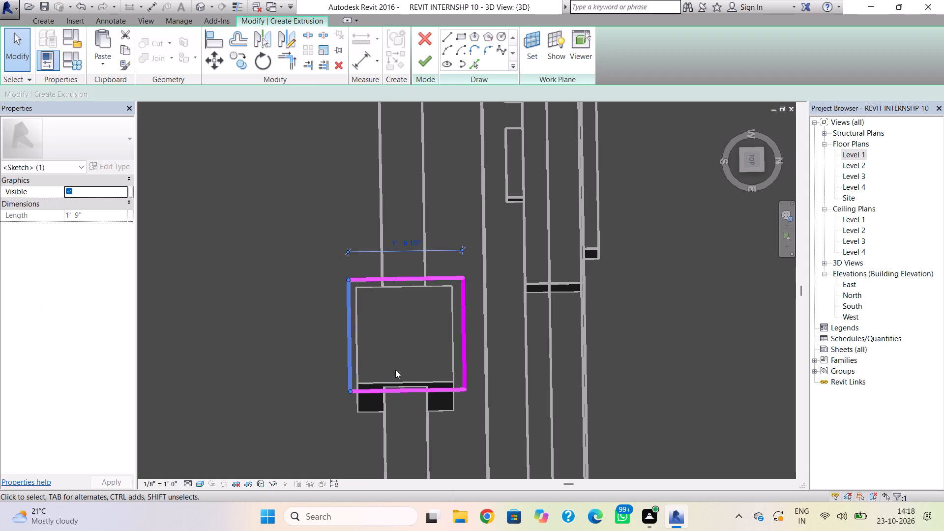
key("Left")
left_click(394, 387)
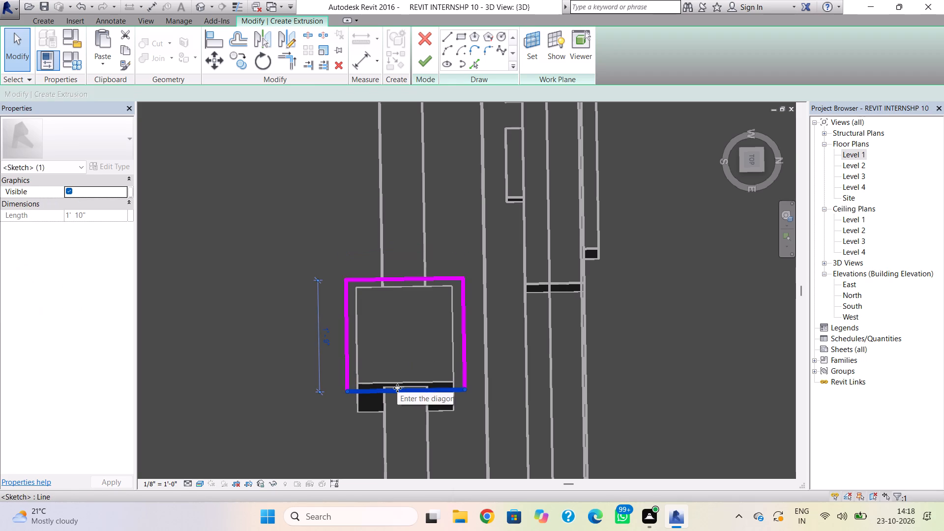
key("Down")
left_click(461, 371)
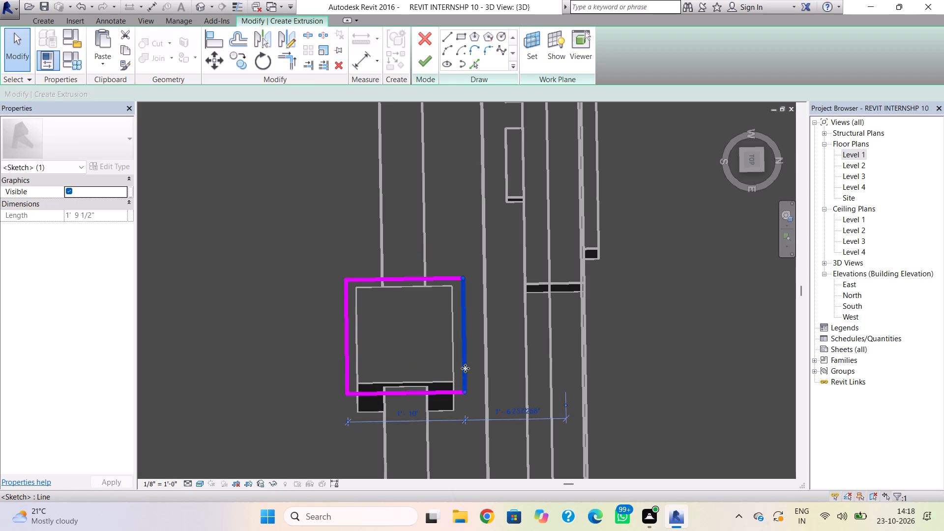
scroll(465, 368, "up", 3)
key("Left")
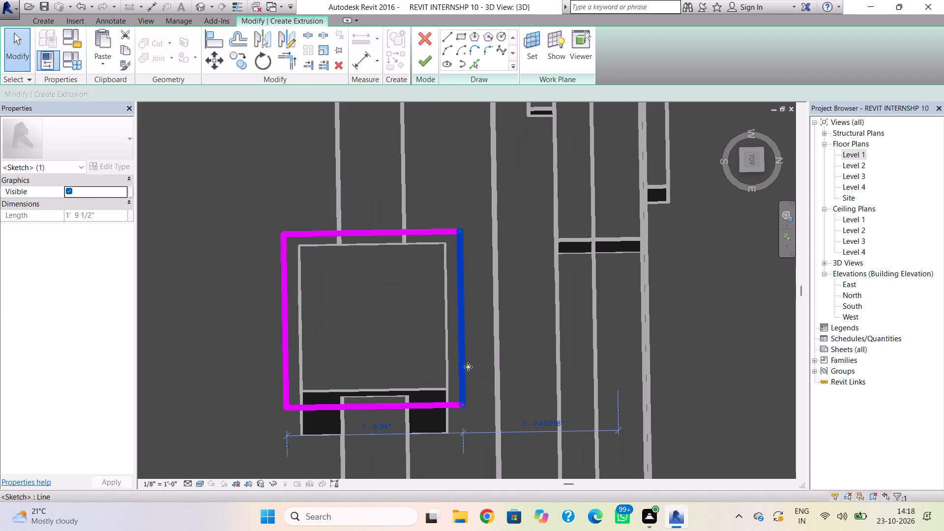
left_click(483, 363)
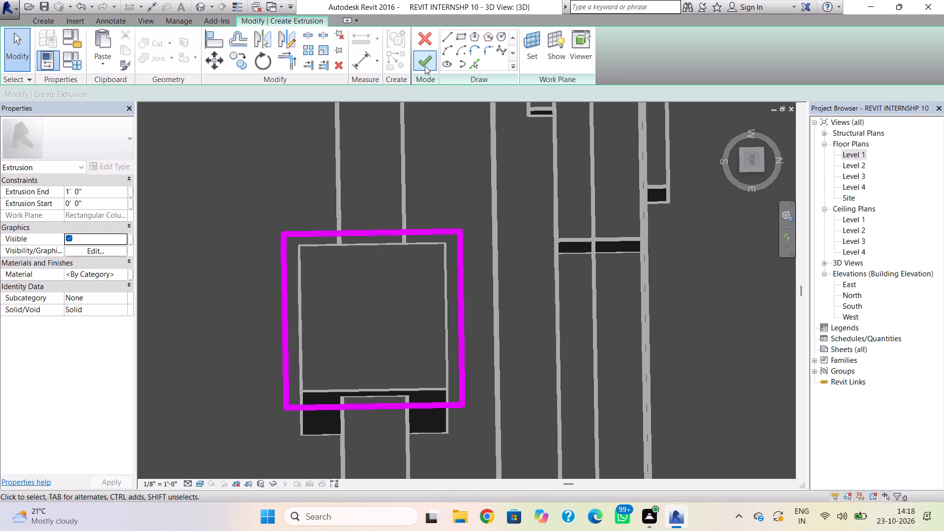
left_click(426, 64)
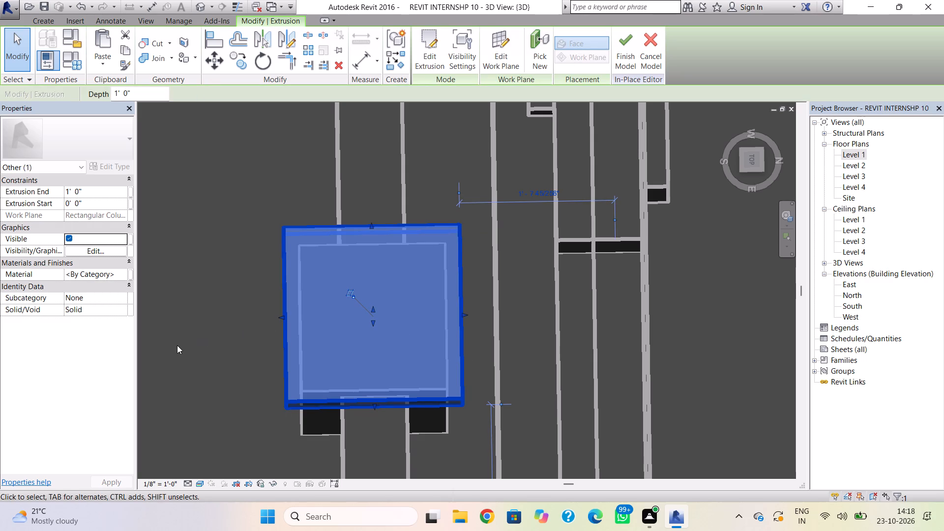
Lower the new column cap's top face to about 6 3/8" thick, and a little further for a thinner slab.
right_click_drag(176, 347, 267, 161, "shift")
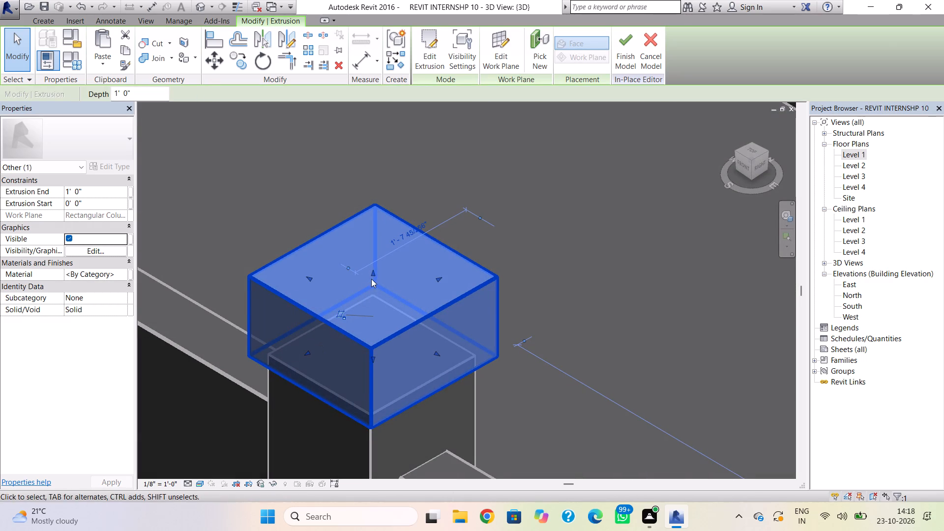
left_click_drag(373, 268, 377, 314)
left_click(438, 235)
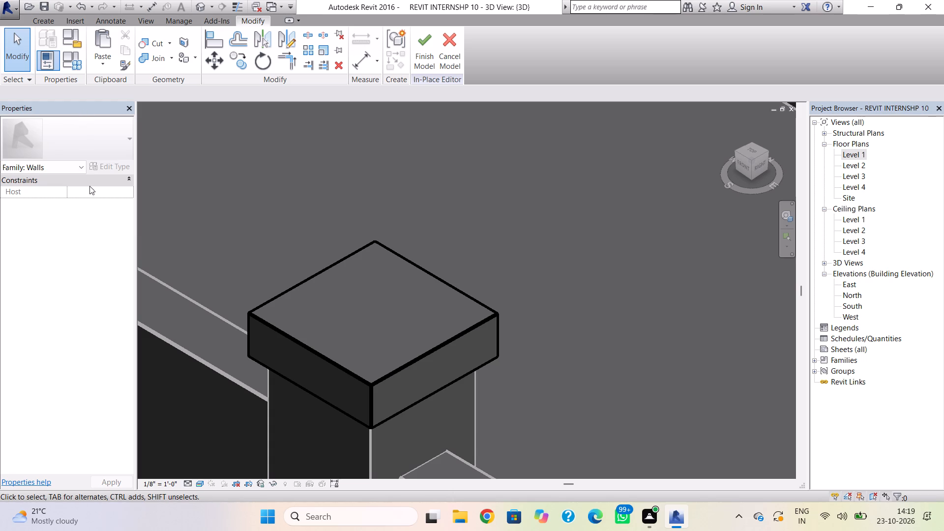
scroll(392, 263, "down", 5)
scroll(397, 258, "up", 1)
middle_click_drag(402, 257, 406, 176)
scroll(429, 227, "down", 2)
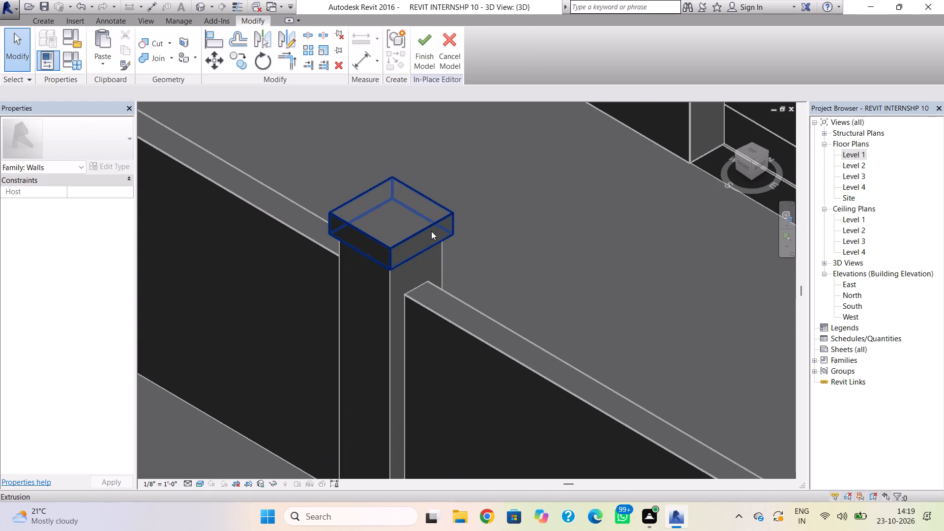
left_click(421, 219)
left_click(420, 231)
scroll(386, 220, "up", 4)
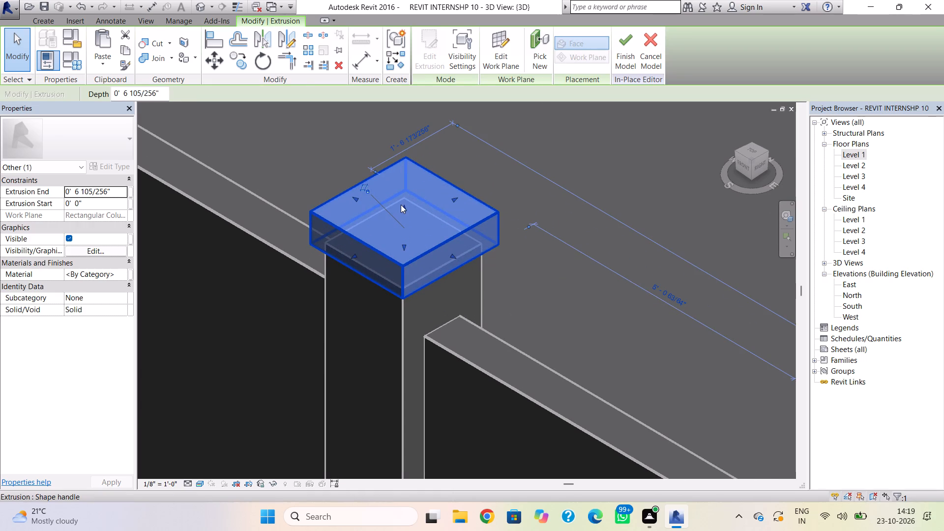
left_click_drag(403, 205, 407, 223)
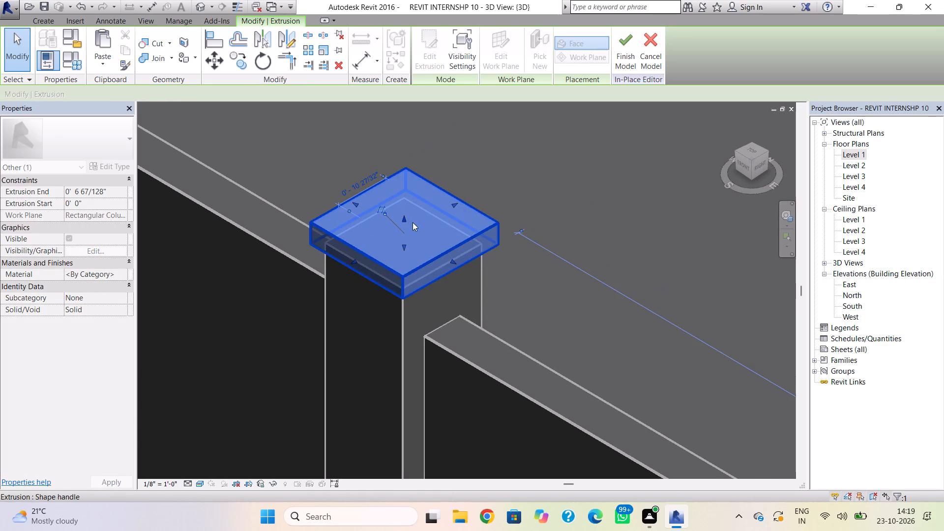
left_click(487, 198)
Set the work plane to the top face of the southeast corner column by picking a plane.
scroll(456, 227, "down", 2)
middle_click_drag(456, 231, 402, 124)
scroll(402, 124, "down", 1)
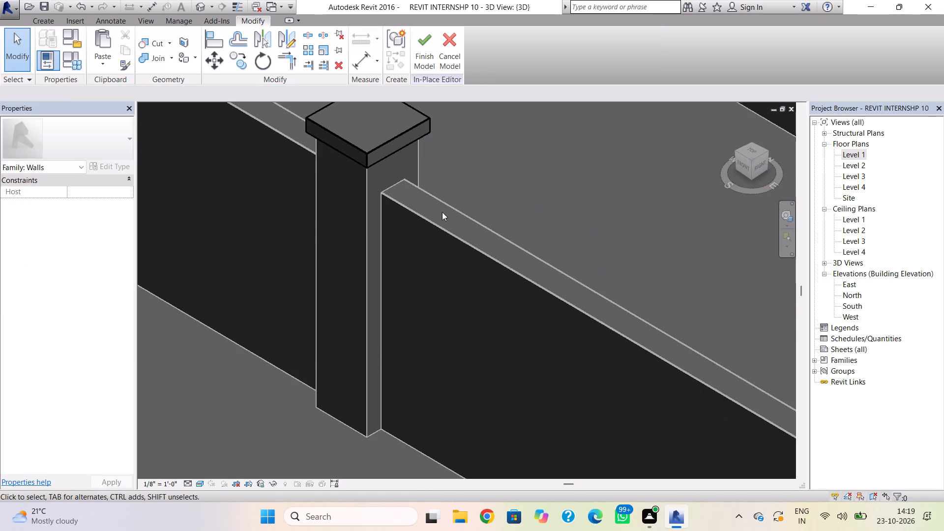
scroll(444, 216, "down", 6)
middle_click_drag(452, 230, 443, 231)
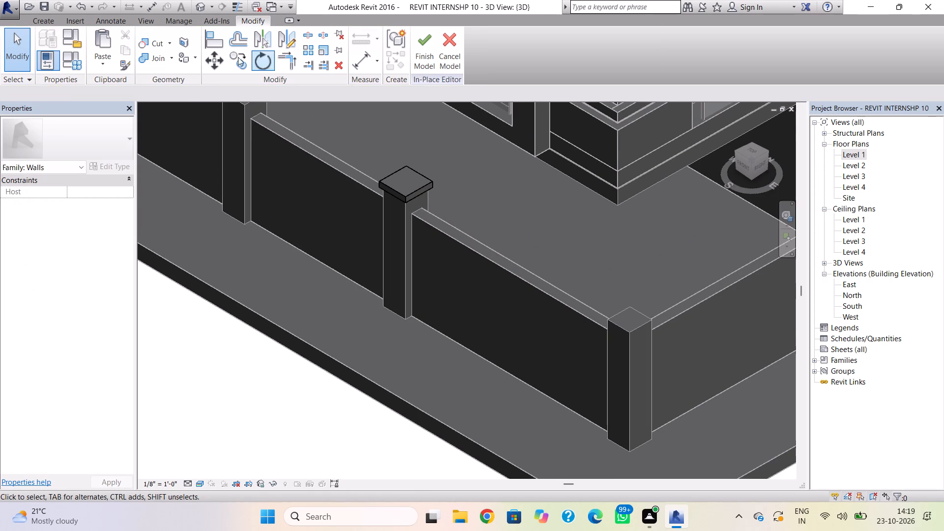
left_click(52, 23)
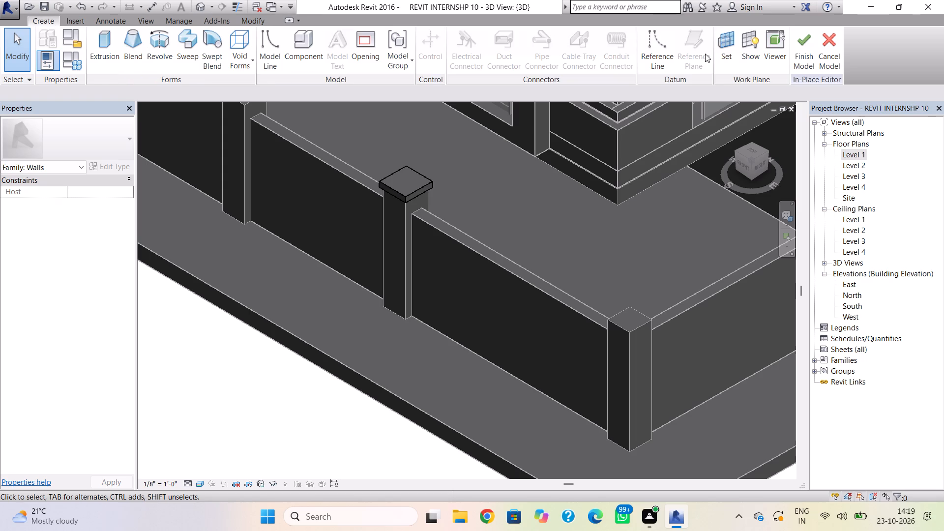
left_click(719, 48)
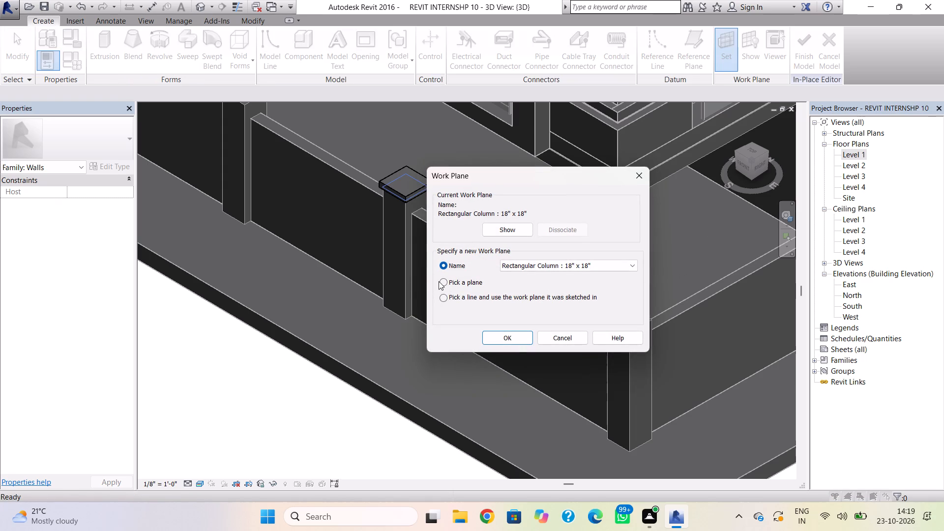
left_click(441, 281)
left_click(502, 334)
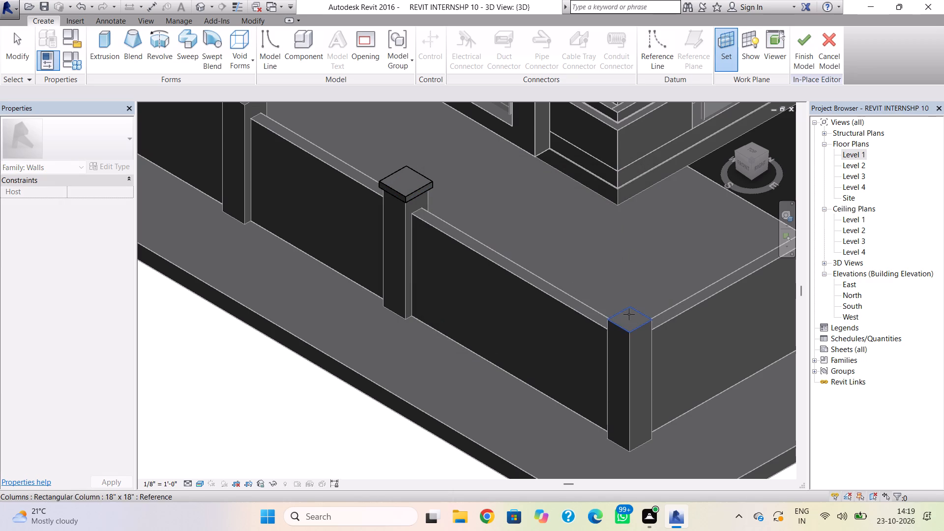
left_click(629, 314)
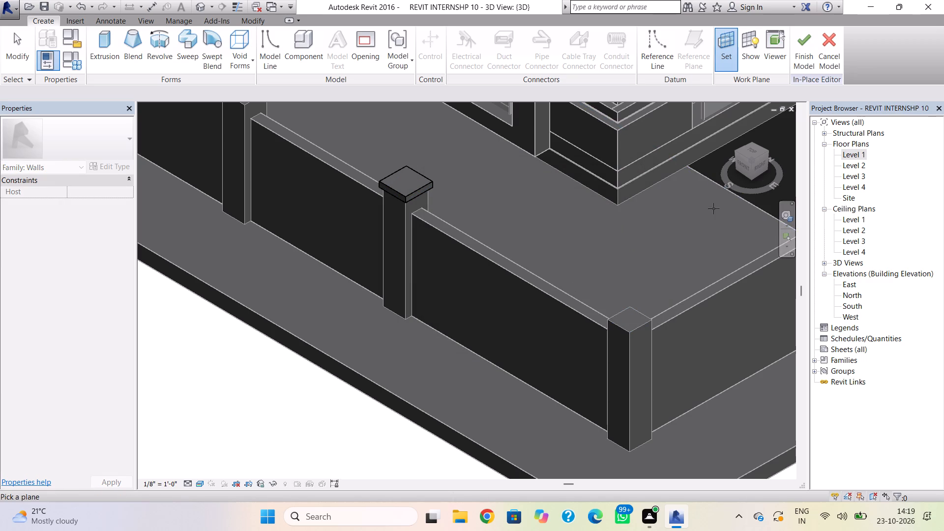
Start a solid extrusion and sketch a 1' 6" square rectangle tracing the corner column's top outline.
right_click_drag(716, 213, 611, 319, "shift")
middle_click_drag(610, 320, 664, 166)
right_click_drag(668, 214, 675, 243, "shift")
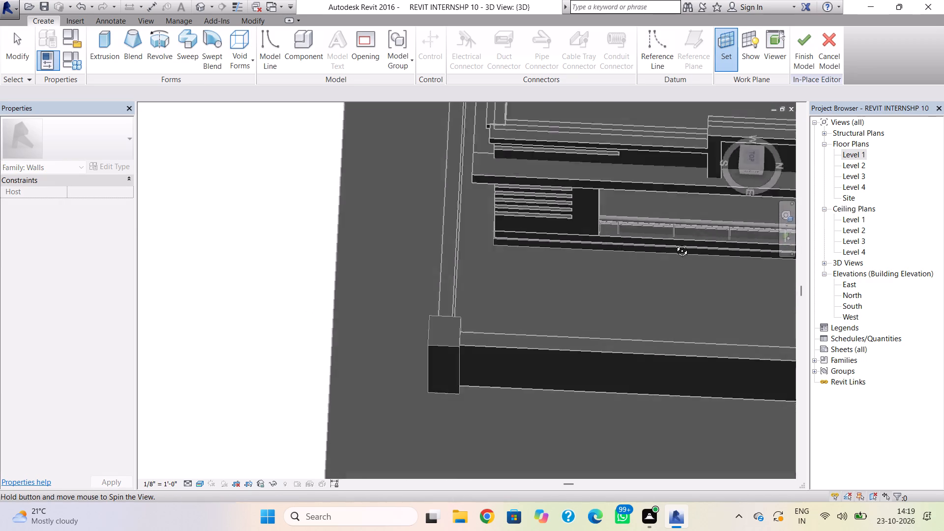
right_click_drag(675, 243, 679, 309, "shift")
right_click(503, 360, "shift")
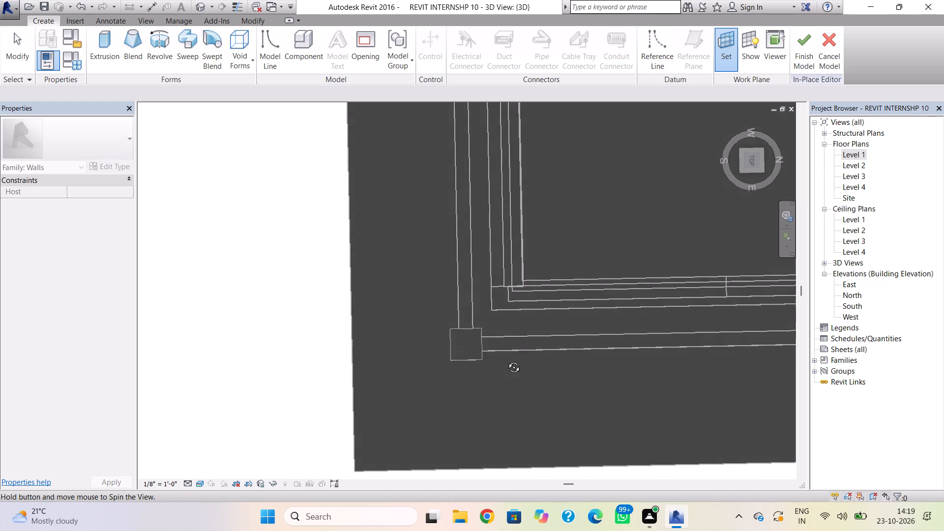
right_click(496, 354, "shift")
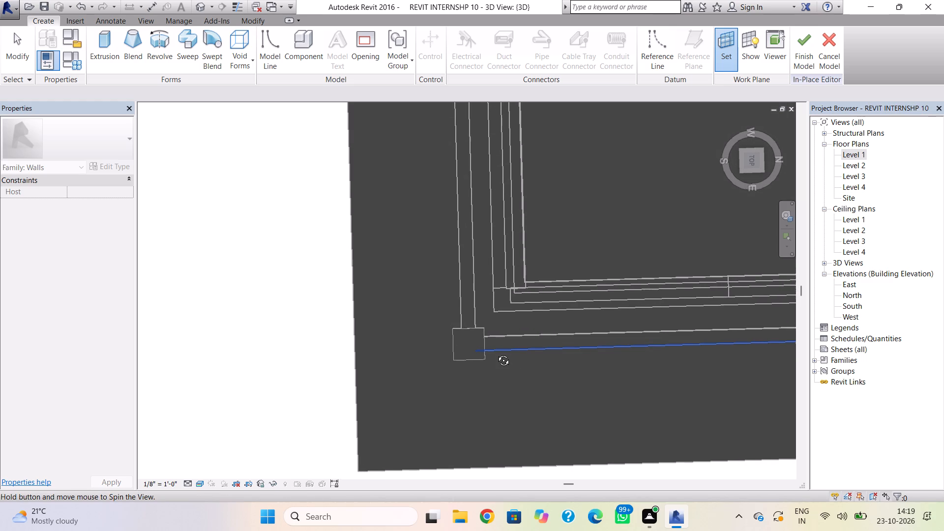
scroll(475, 334, "up", 12)
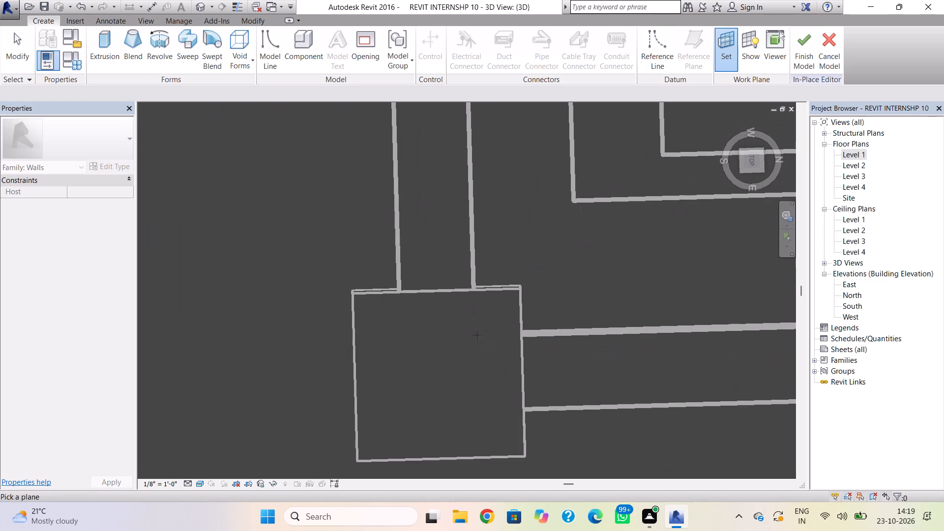
right_click(513, 333, "shift")
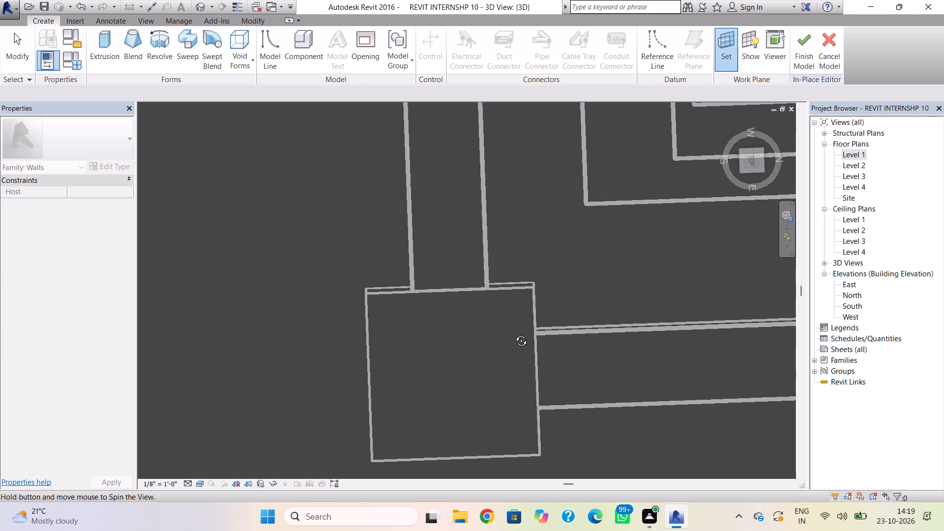
scroll(514, 331, "up", 2)
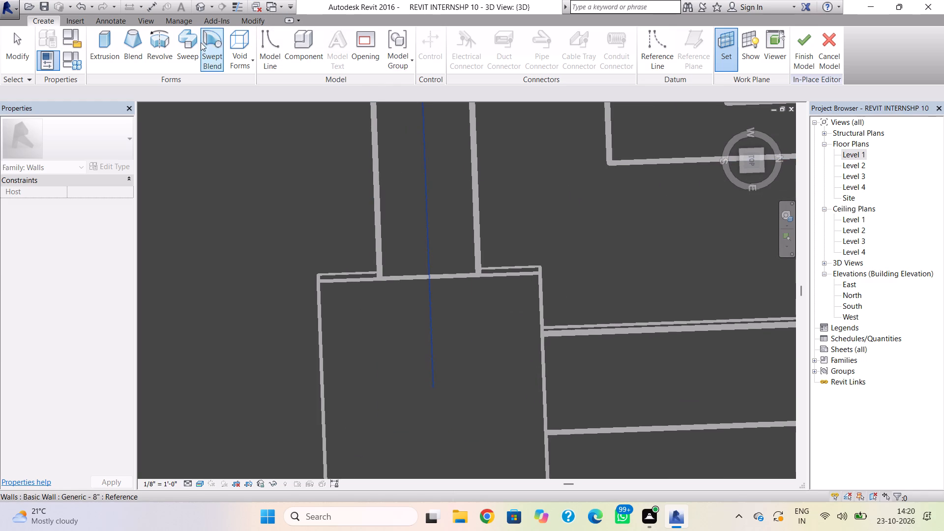
left_click(102, 41)
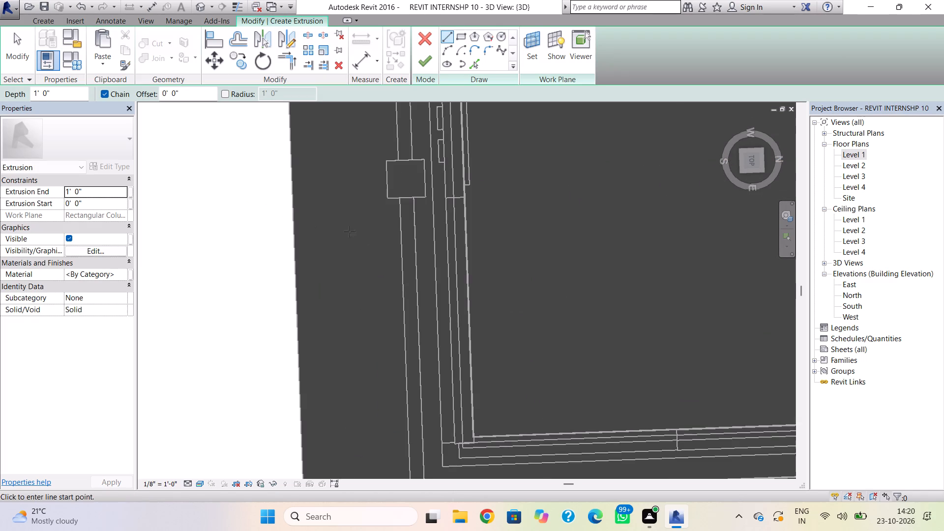
scroll(419, 374, "down", 2)
middle_click_drag(419, 372, 417, 283)
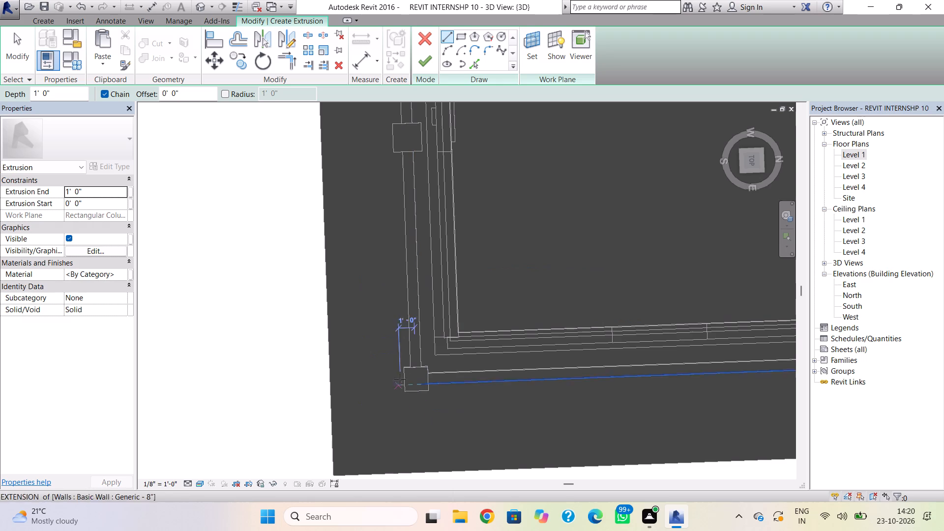
scroll(407, 369, "up", 2)
right_click(415, 400, "shift")
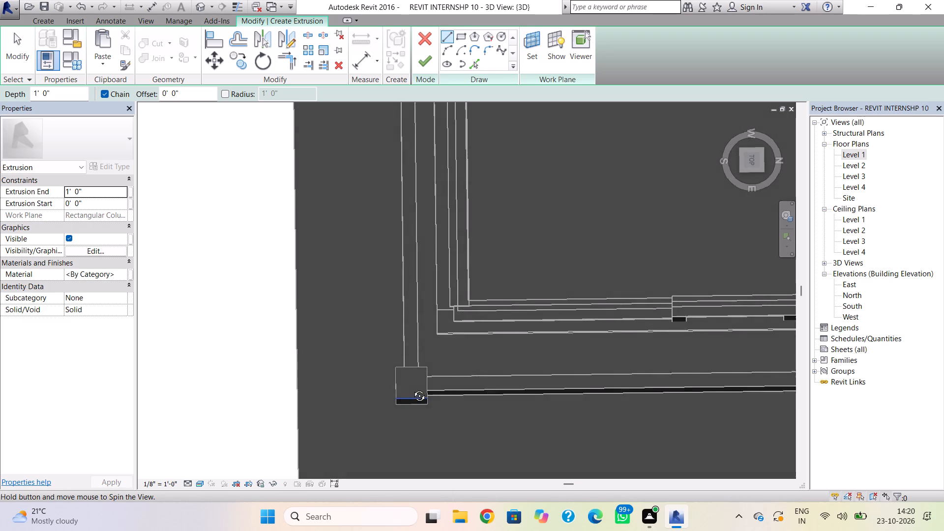
scroll(410, 380, "up", 4)
left_click(401, 358)
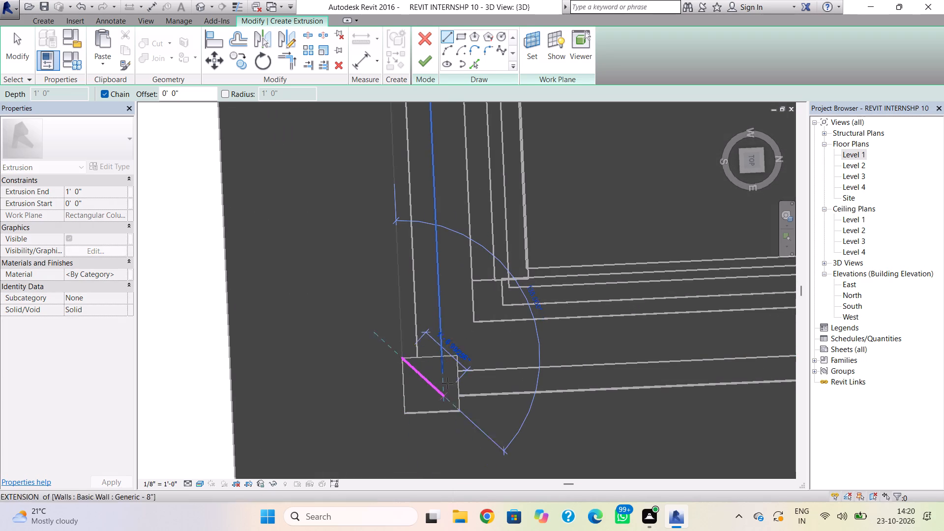
left_click(462, 36)
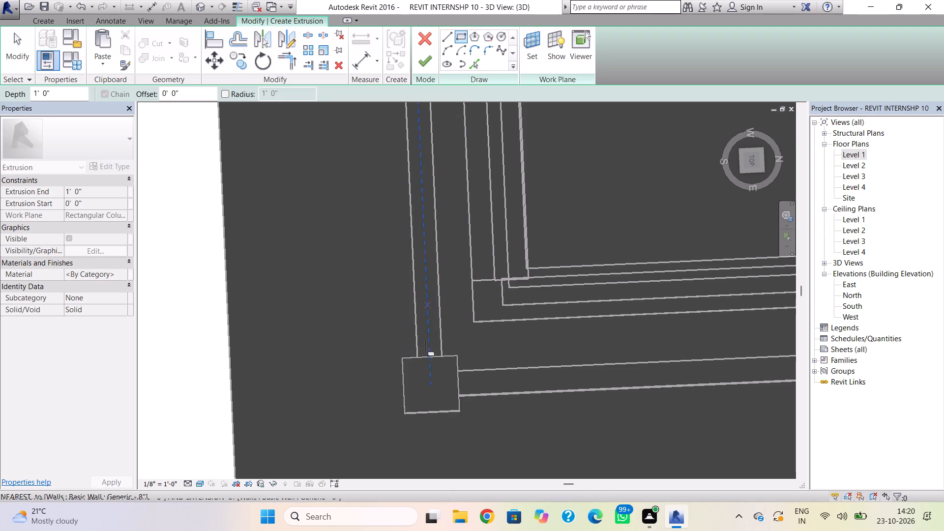
left_click(402, 357)
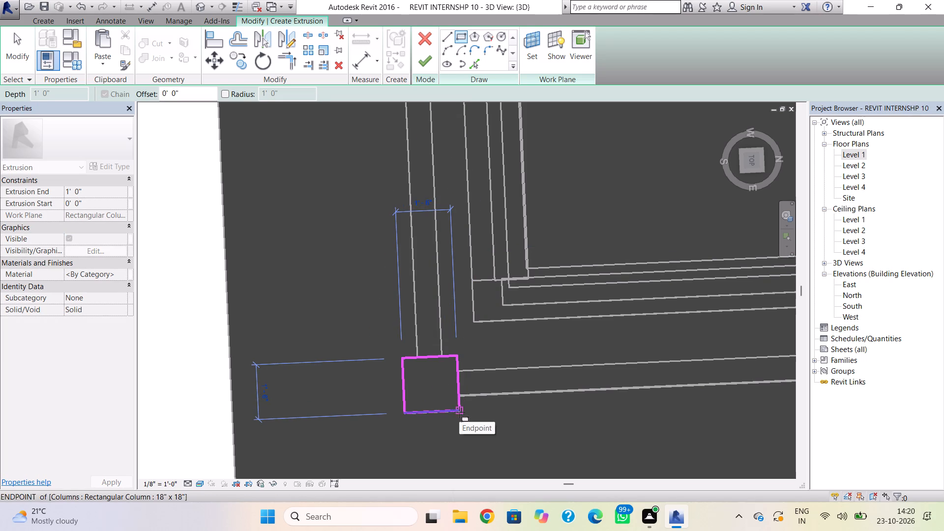
left_click(459, 413)
key("Escape")
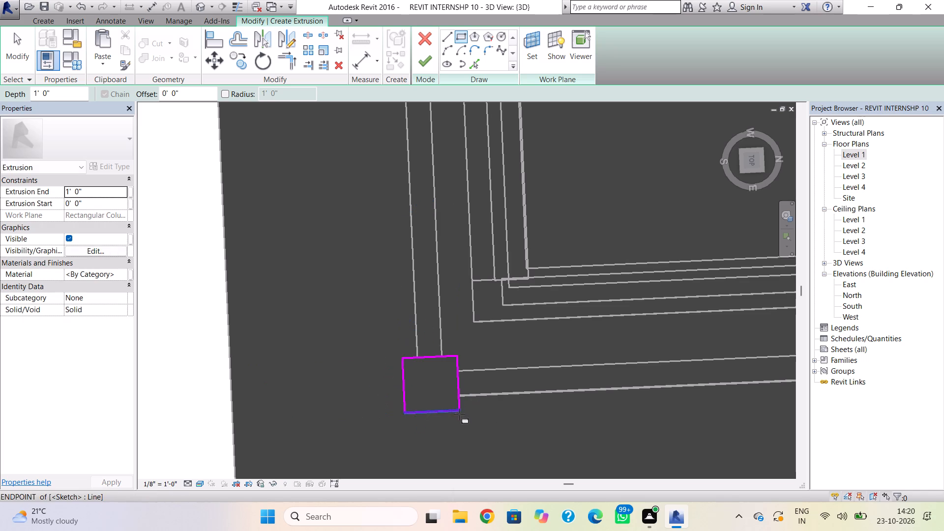
key("Escape")
Offset all four edges of the corner column's cap rectangle outward to make a 1' 10" square, and finish the 1' deep extrusion.
left_click(406, 399)
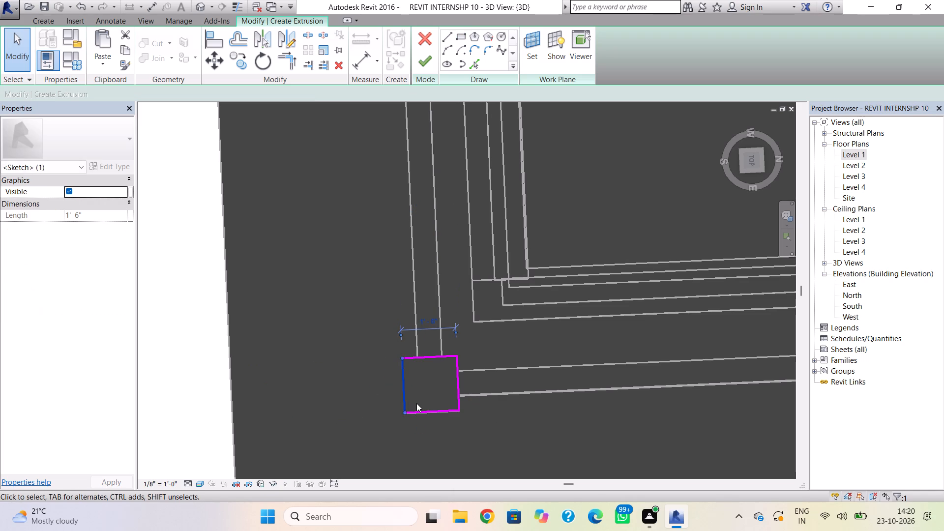
key("Left")
key("Left")
left_click(420, 354)
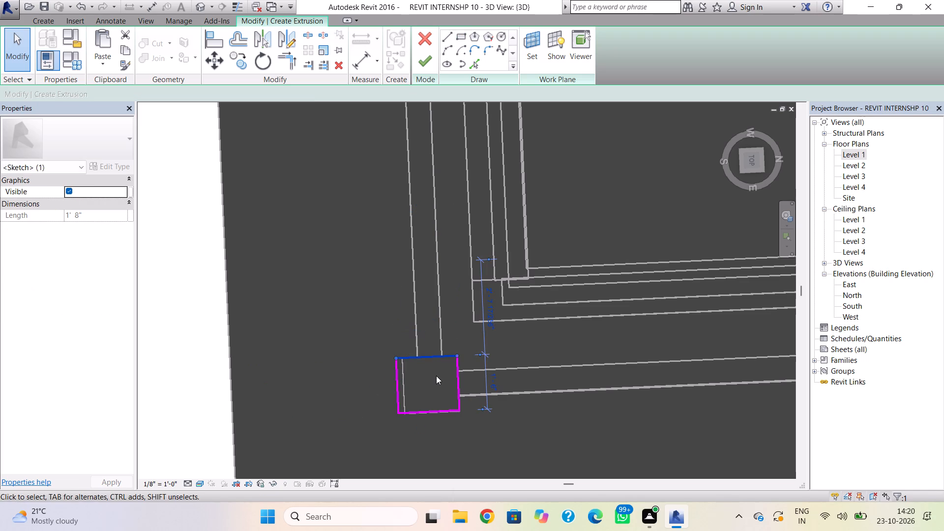
key("Up")
key("Up")
left_click(456, 378)
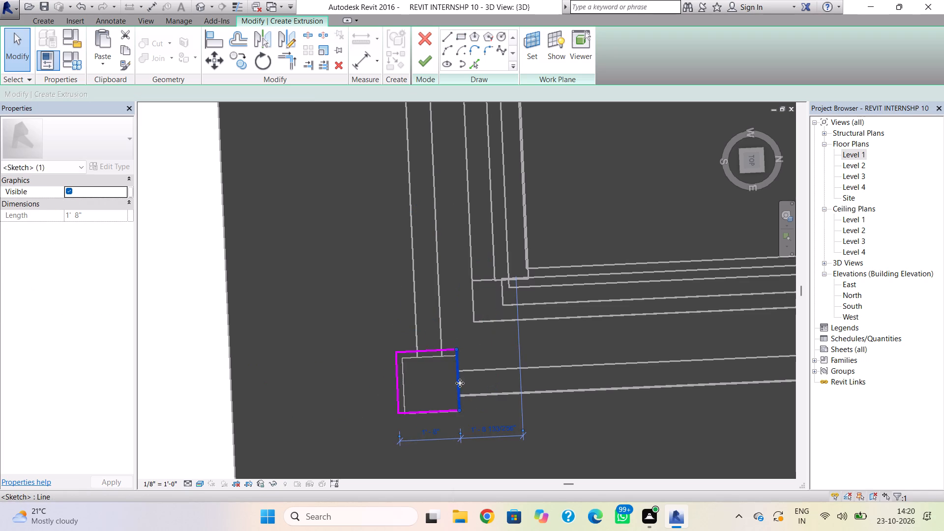
key("Right")
key("Right")
left_click(447, 409)
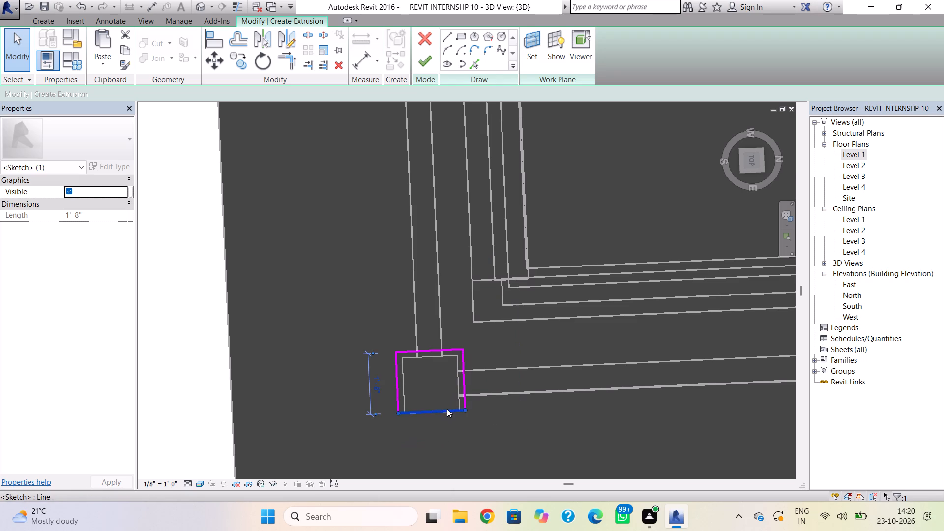
key("Down")
key("Down")
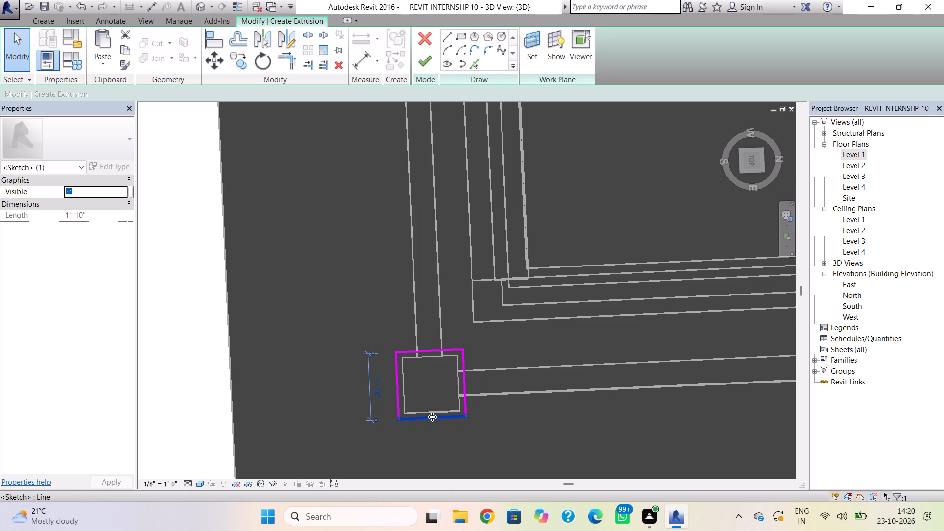
left_click(309, 368)
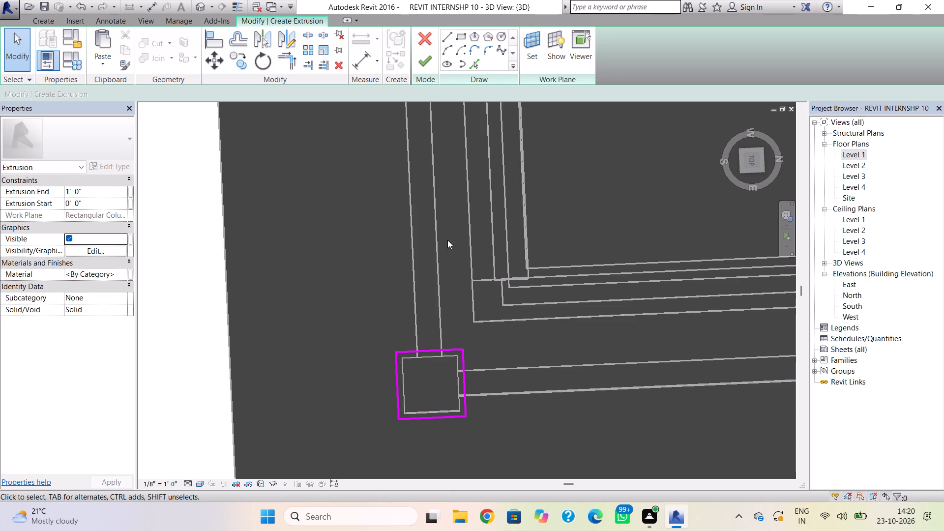
left_click(423, 67)
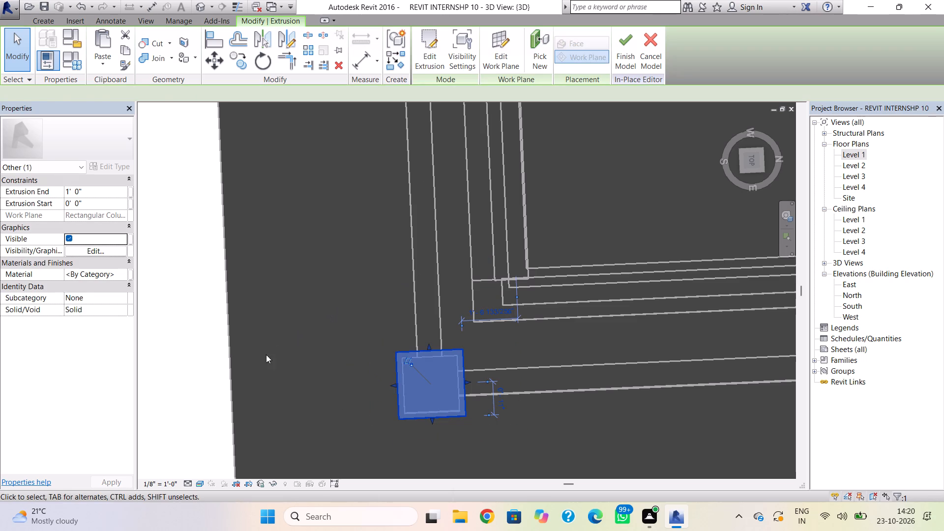
Lower the top face of the southeast corner column's cap to make it a thin slab.
right_click_drag(258, 383, 426, 200, "shift")
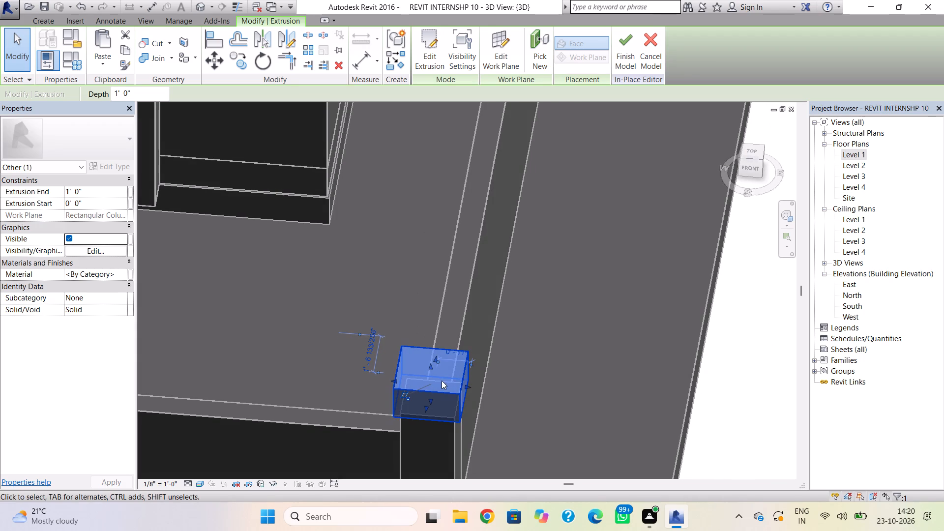
left_click_drag(431, 366, 435, 388)
left_click(506, 395)
Set the work plane to the top face of the third front column from the southeast corner by picking a plane.
scroll(433, 422, "down", 3)
middle_click_drag(432, 416, 510, 256)
scroll(519, 323, "down", 3)
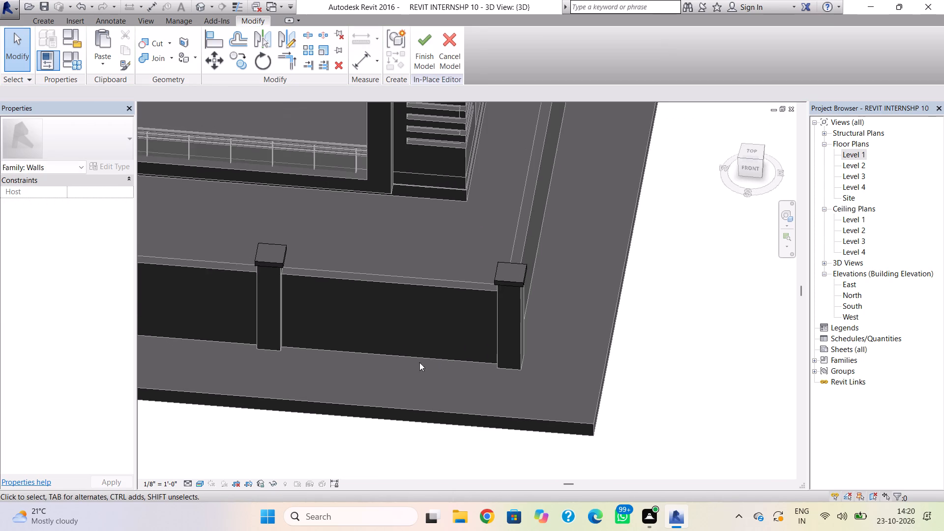
scroll(314, 357, "down", 2)
middle_click_drag(315, 357, 416, 307)
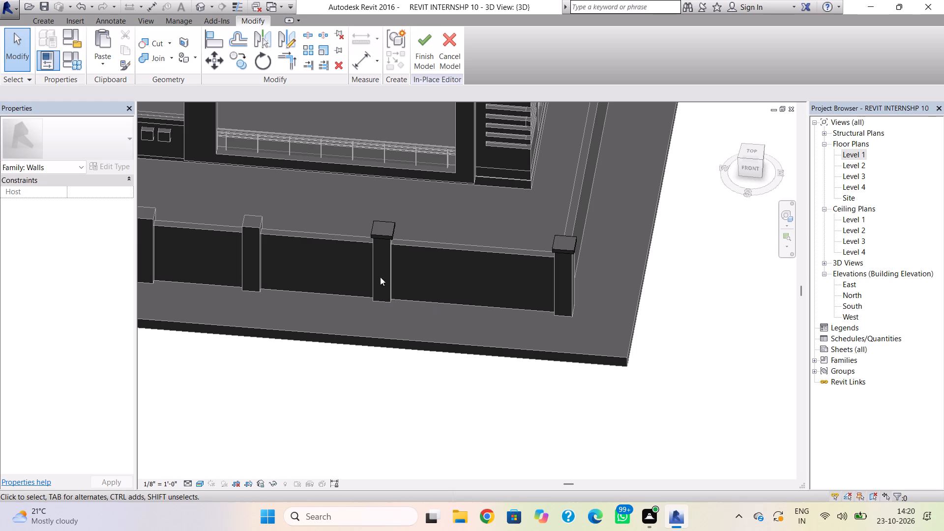
scroll(264, 267, "down", 1)
middle_click_drag(243, 317, 453, 344)
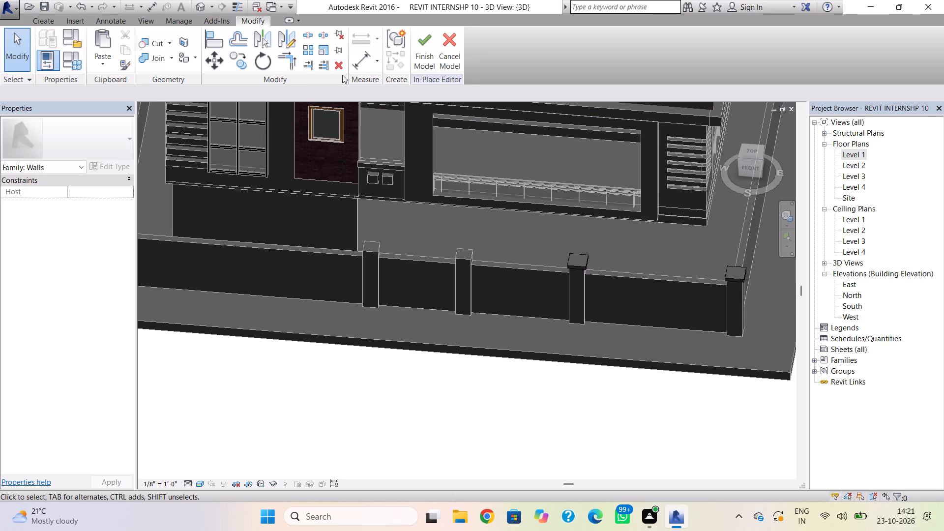
left_click(49, 22)
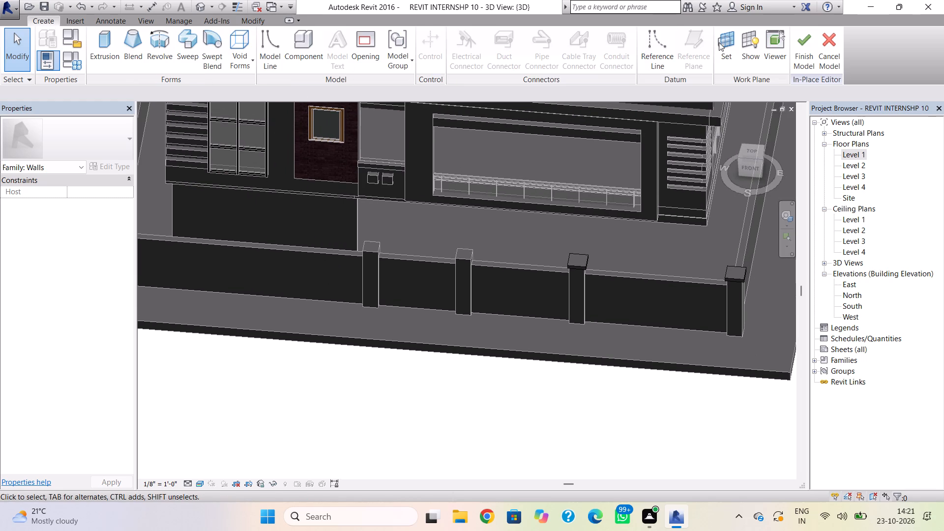
left_click(729, 42)
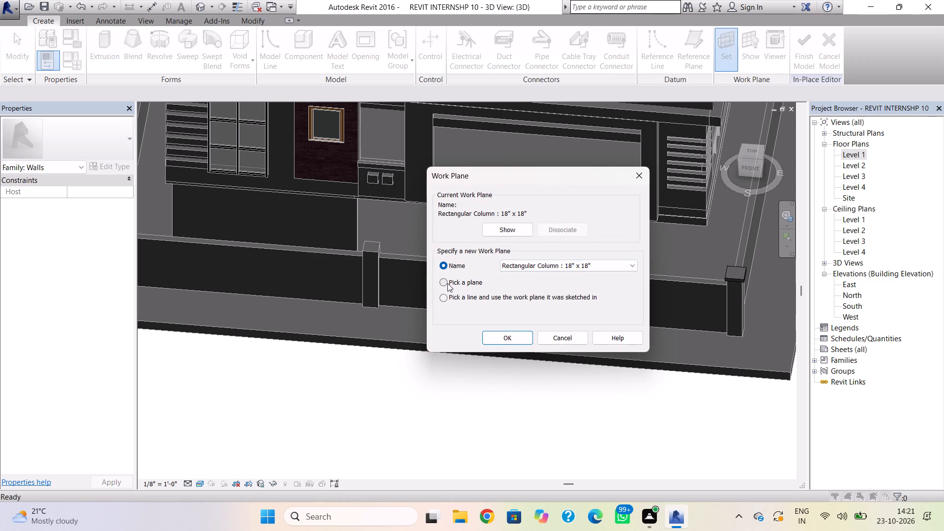
left_click(443, 282)
left_click(507, 334)
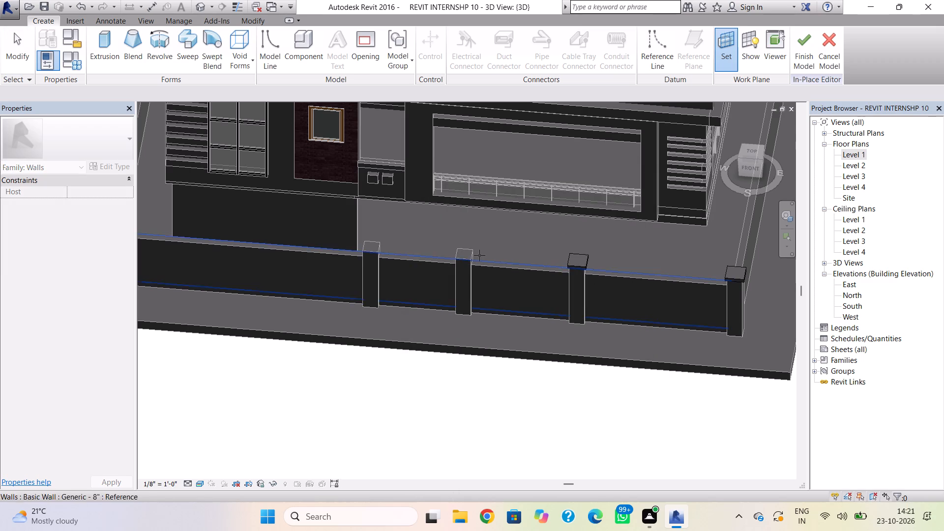
scroll(479, 255, "up", 3)
left_click(462, 255)
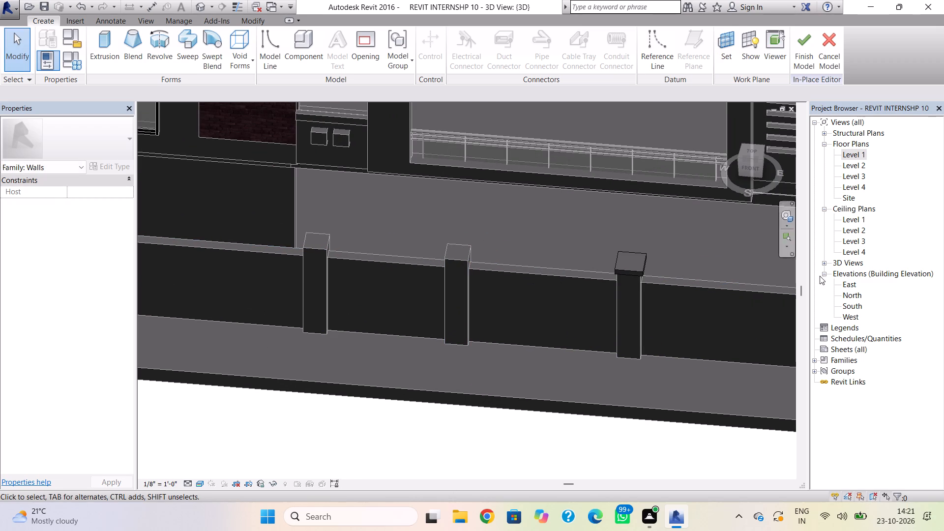
Start a solid extrusion and sketch a 1' 6" square rectangle tracing the top outline of the third front column.
right_click_drag(565, 372, 416, 443, "shift")
scroll(495, 386, "down", 2)
middle_click_drag(497, 390, 404, 530)
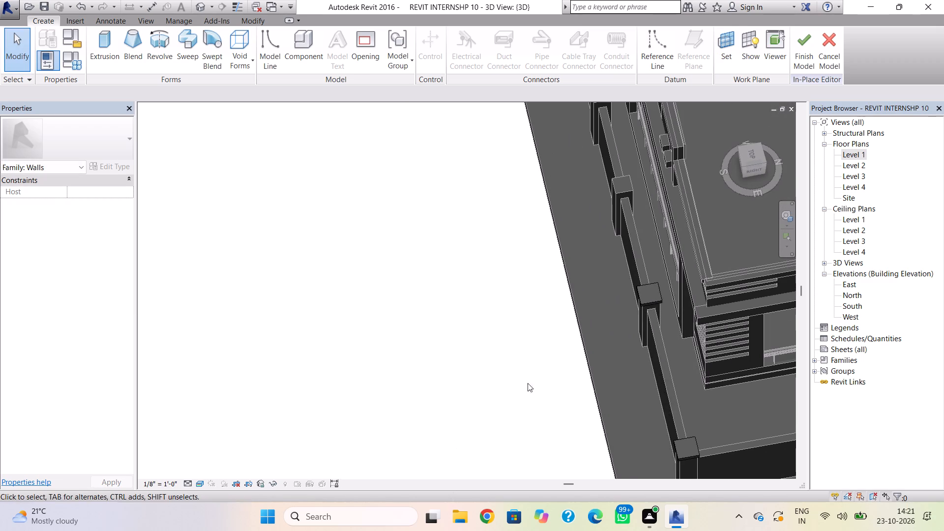
right_click_drag(539, 361, 518, 445, "shift")
right_click_drag(561, 377, 560, 408, "shift")
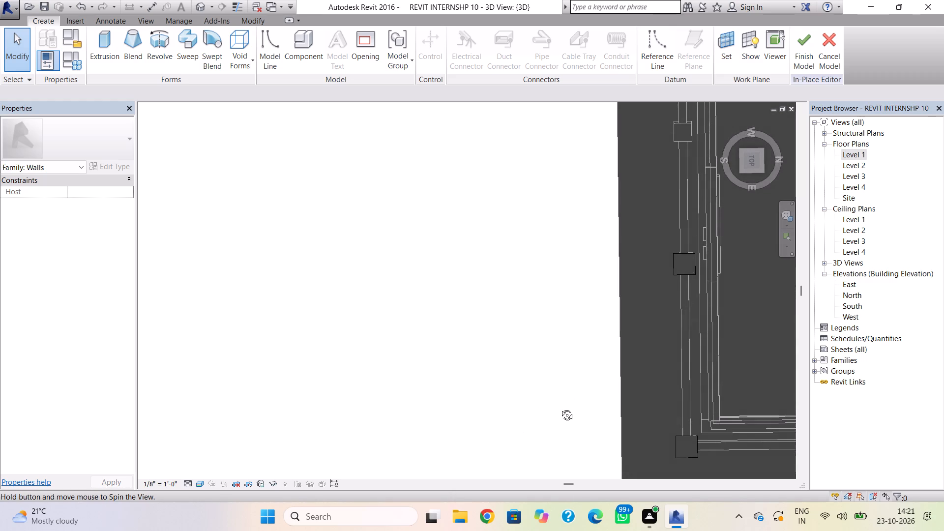
right_click_drag(560, 408, 560, 405, "shift")
middle_click_drag(583, 362, 498, 494)
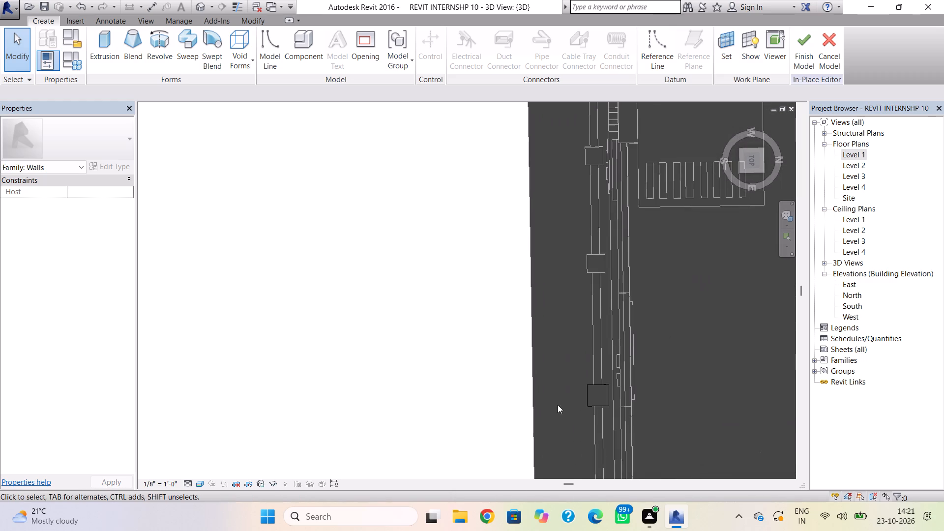
scroll(597, 294, "up", 7)
middle_click_drag(596, 289, 563, 385)
scroll(595, 289, "up", 1)
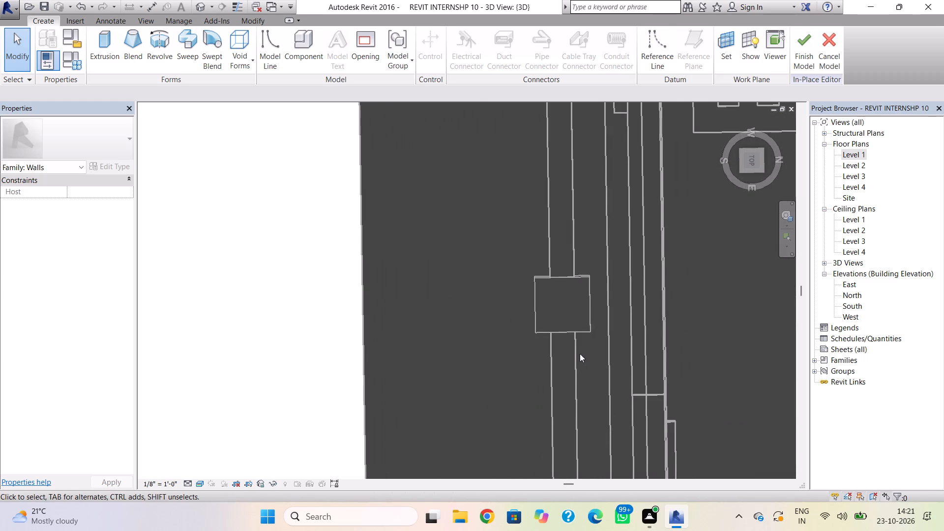
right_click(581, 352, "shift")
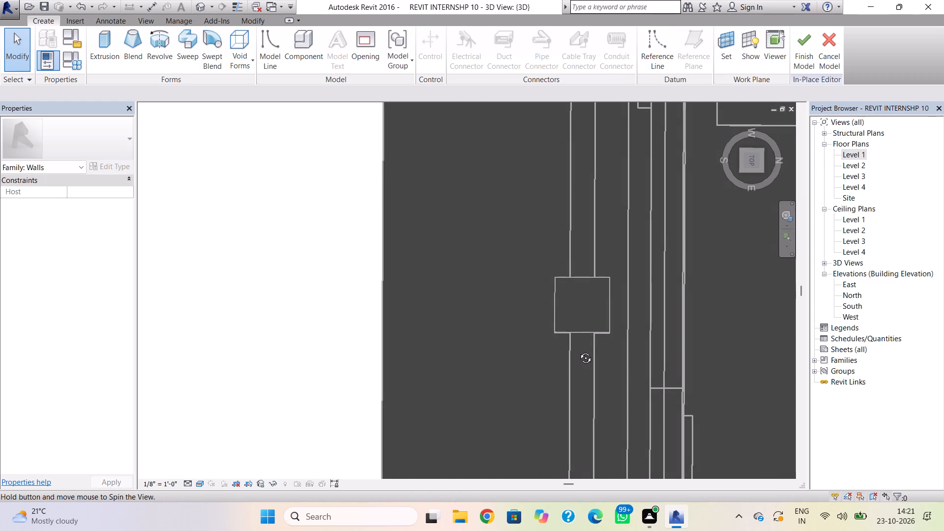
middle_click_drag(577, 339, 563, 365)
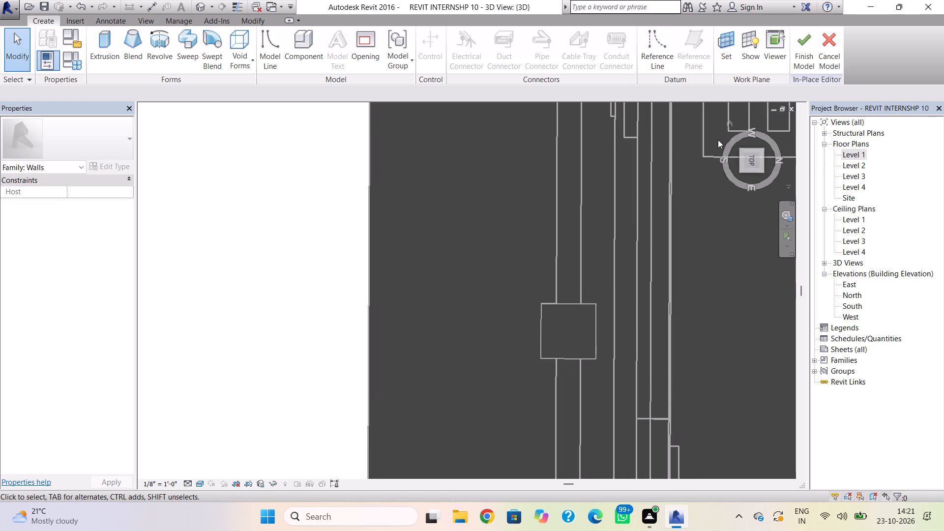
left_click(723, 41)
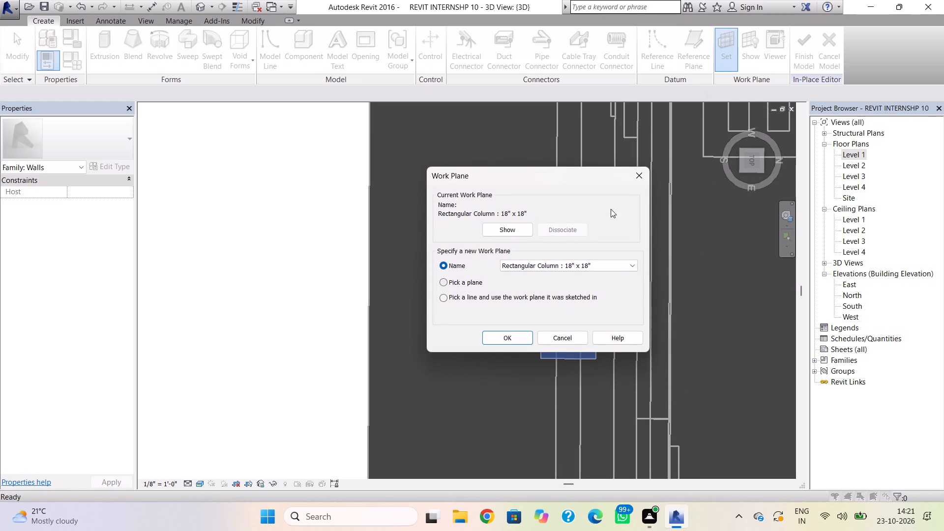
left_click(645, 178)
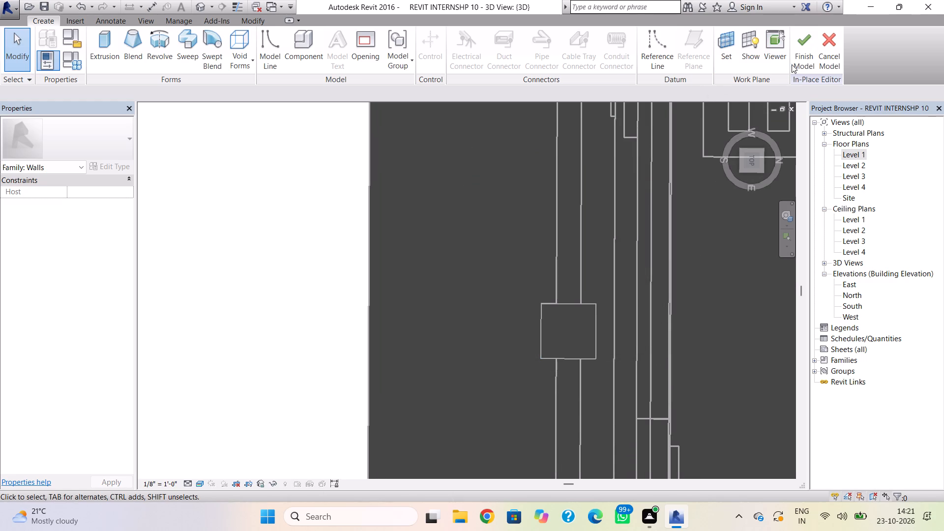
left_click(103, 48)
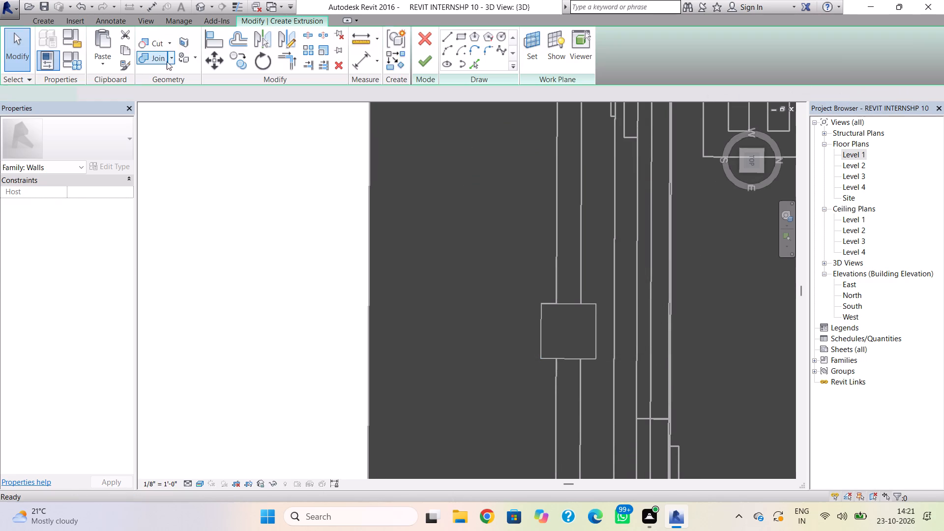
left_click(463, 41)
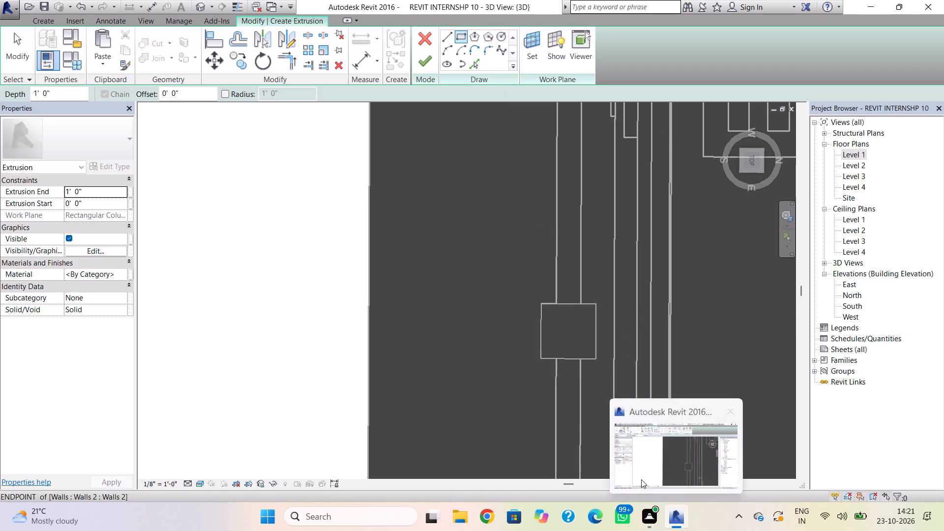
left_click(541, 299)
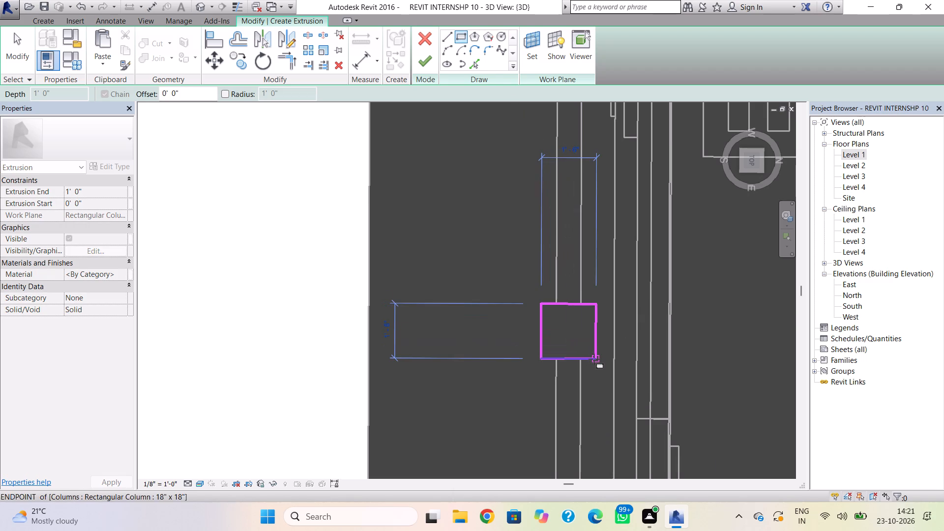
left_click(594, 359)
key("Escape")
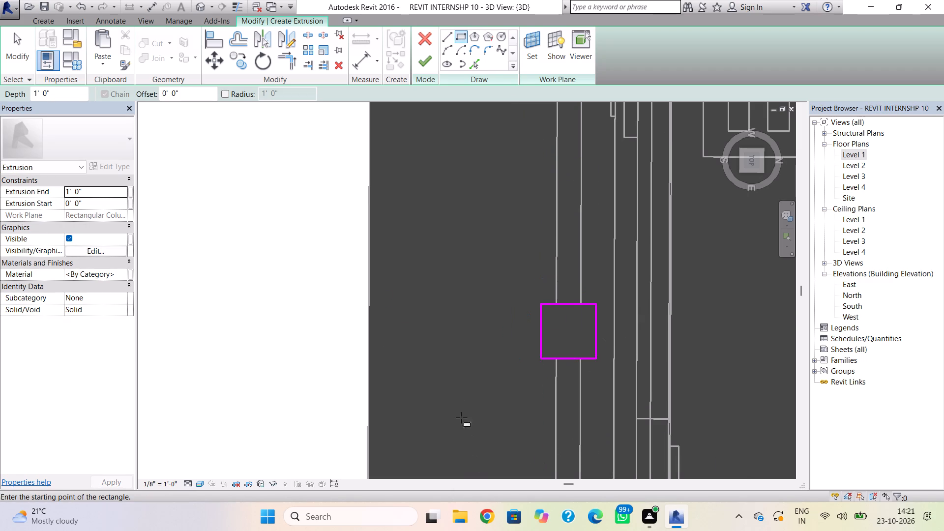
key("Escape")
Move the third column's cap rectangle edges outward to make a 1' 10" square, and finish the 1' deep extrusion.
left_click(535, 353)
left_click(541, 349)
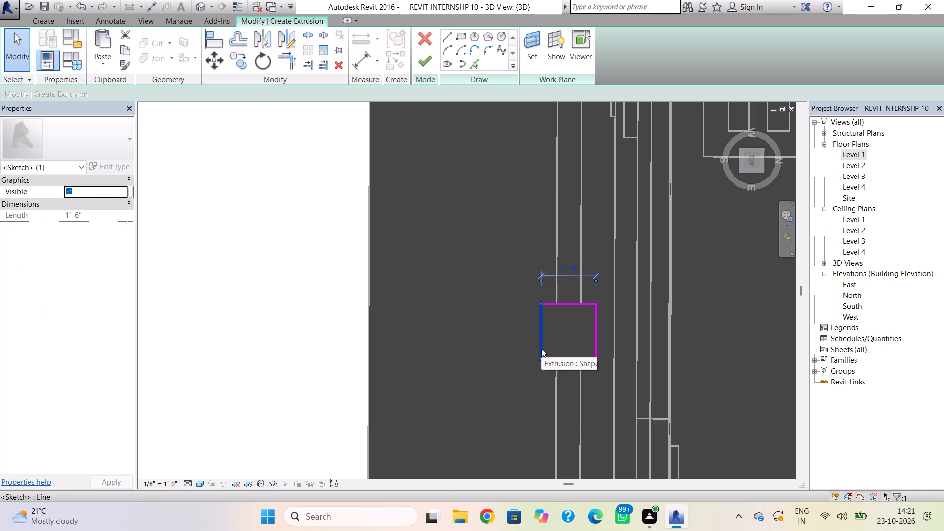
key("Left")
key("Left")
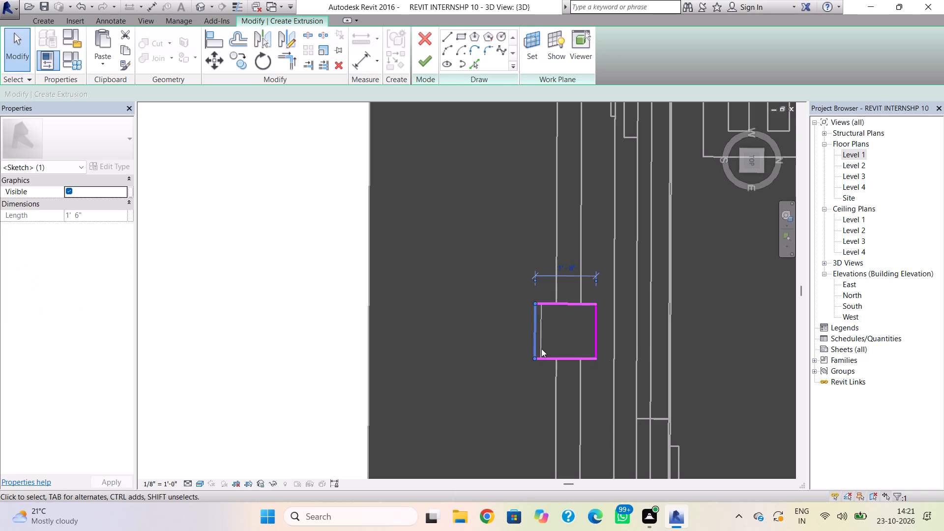
left_click(578, 303)
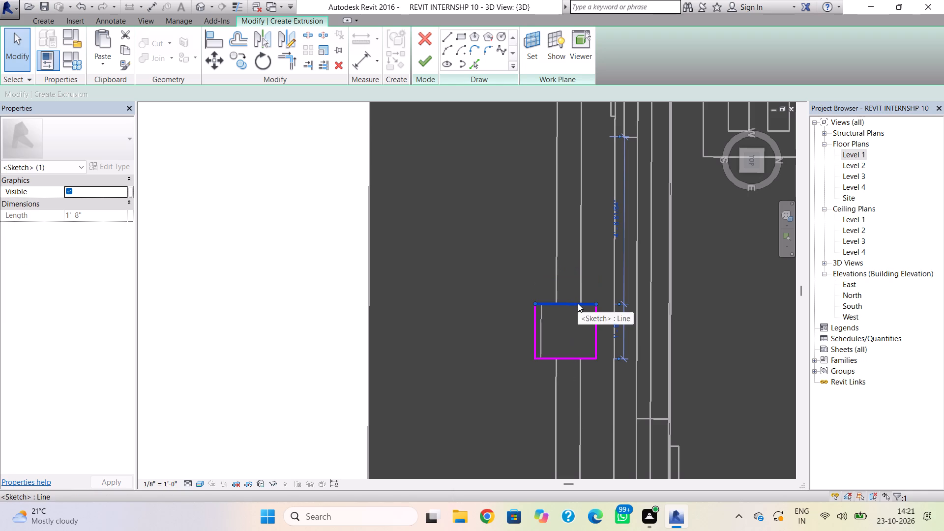
key("Up")
key("Up")
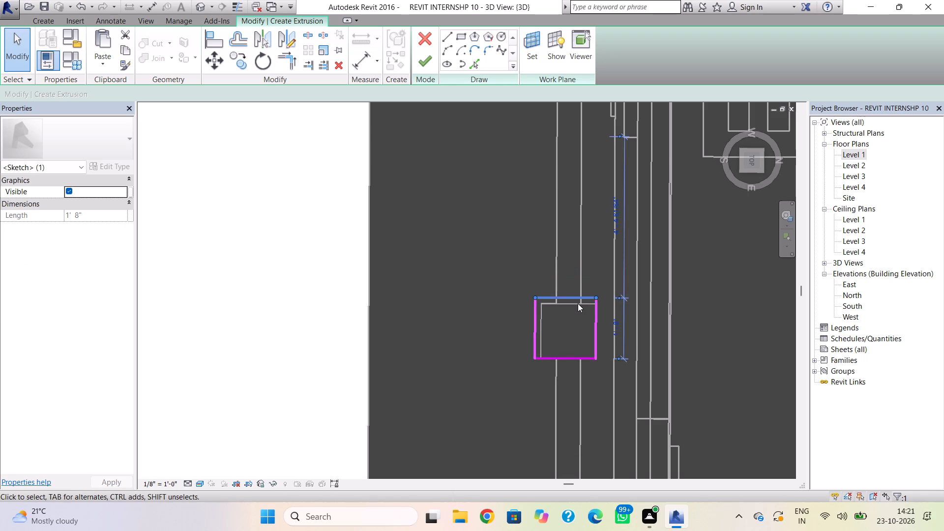
left_click(595, 324)
key("Right")
key("Right")
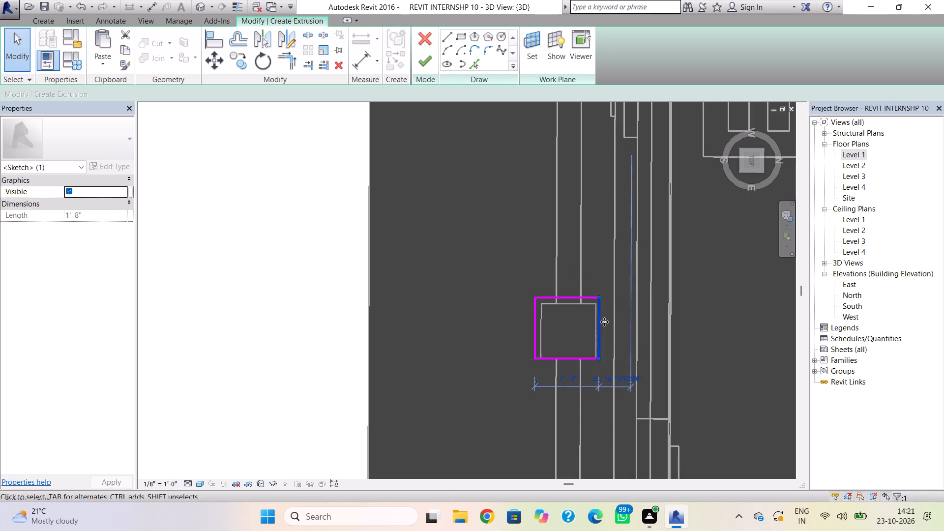
left_click(584, 357)
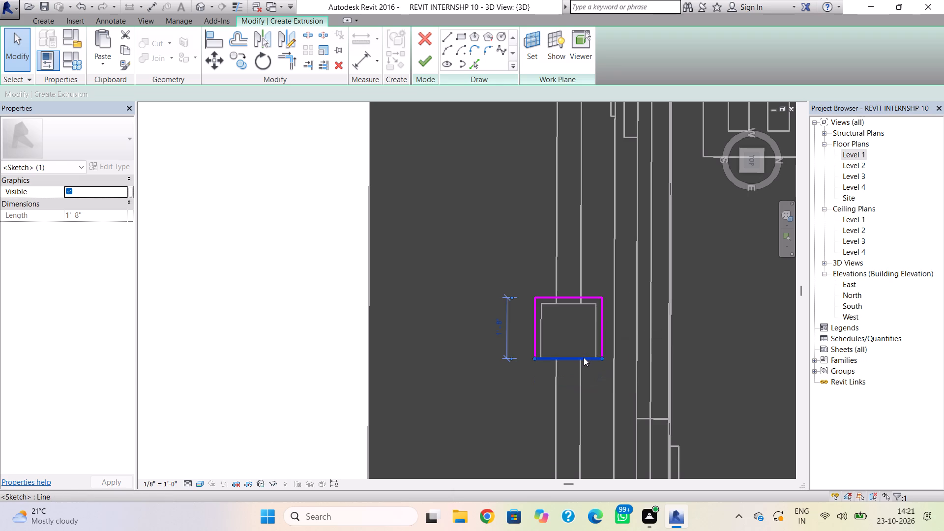
key("Down")
key("Down")
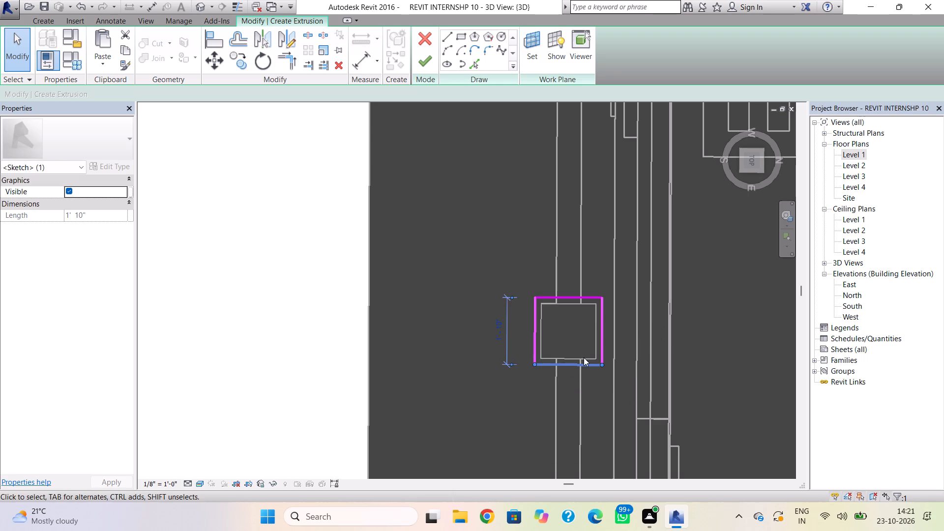
left_click(527, 240)
left_click(432, 61)
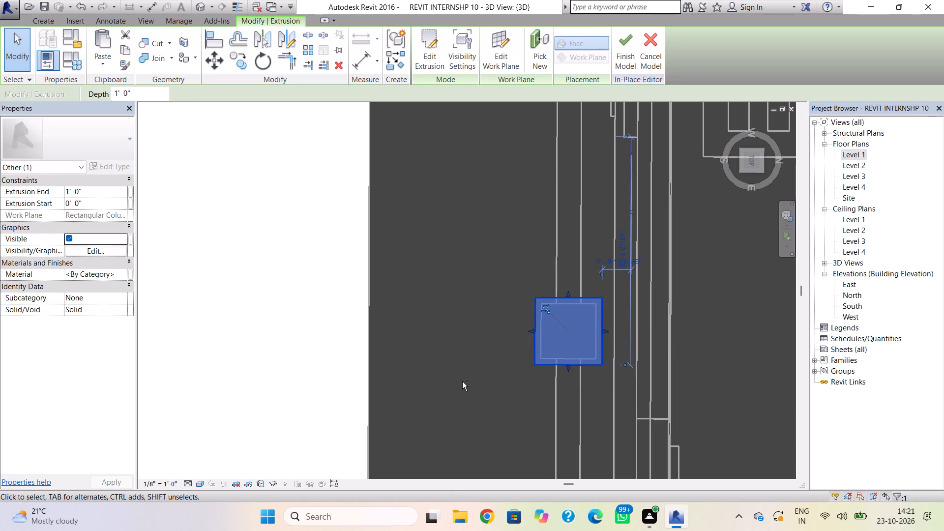
Finish the in-place model of the third front column's cap.
right_click_drag(462, 382, 578, 273, "shift")
right_click_drag(485, 442, 511, 347, "shift")
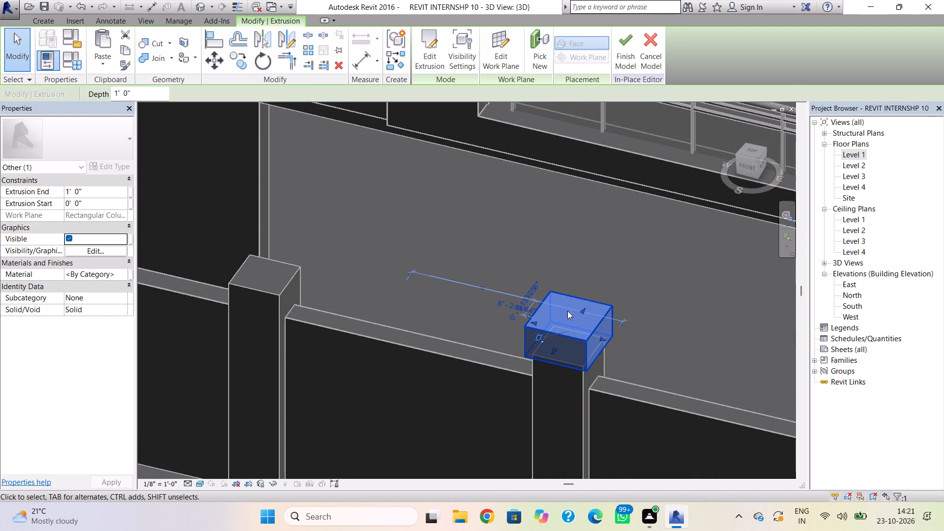
right_click_drag(530, 377, 590, 342, "shift")
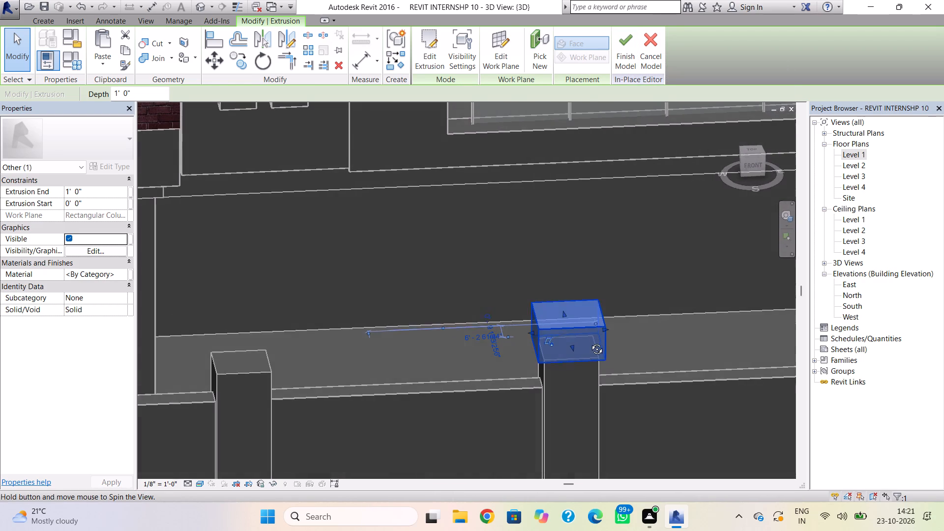
right_click_drag(590, 342, 590, 344, "shift")
left_click(622, 48)
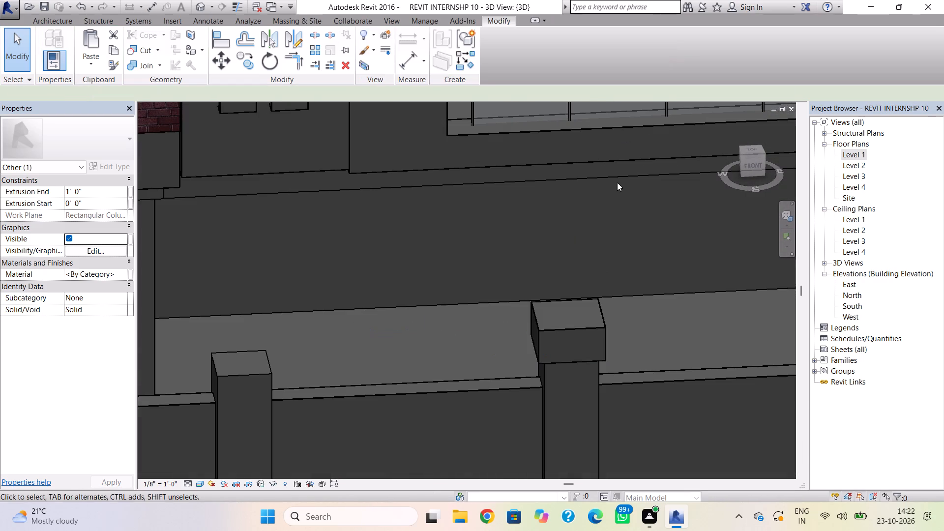
Lower the top face of the third front column's cap to make it a thin slab.
left_click(568, 329)
left_click_drag(570, 311, 571, 328)
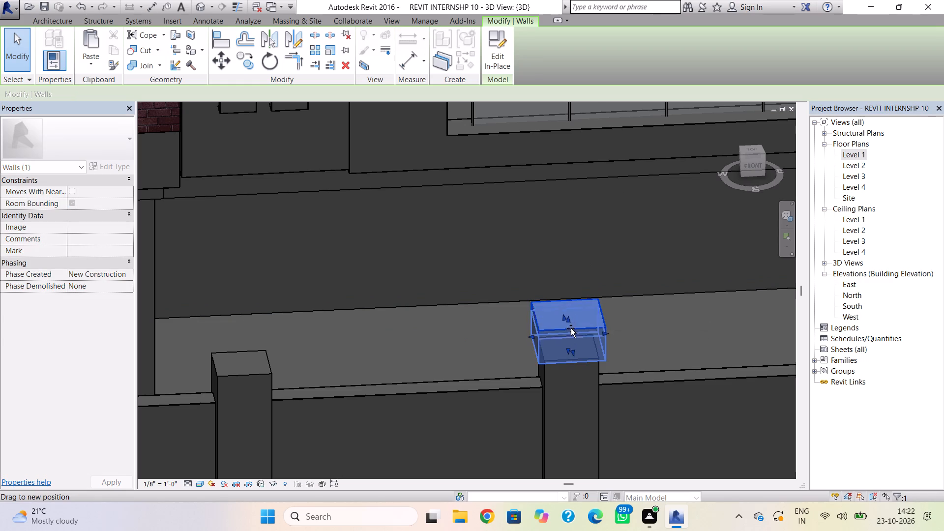
left_click_drag(571, 328, 572, 338)
left_click(645, 283)
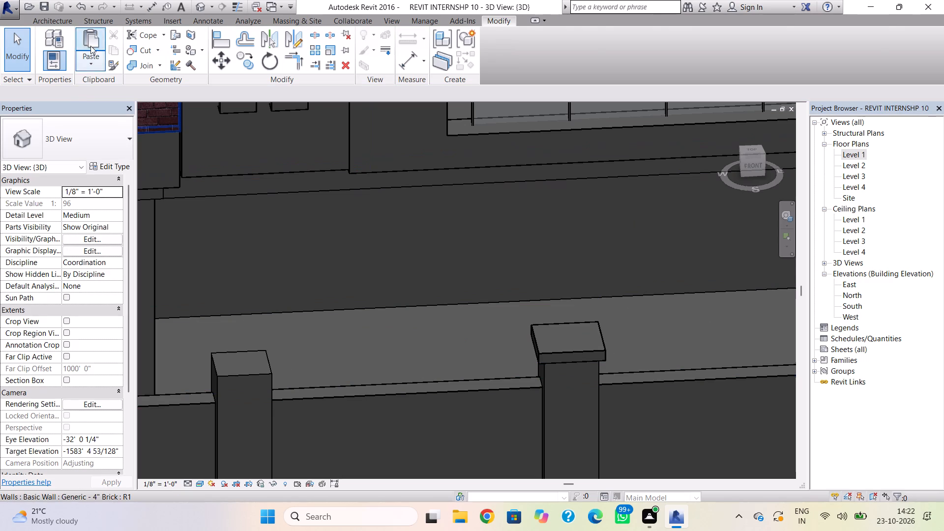
Start a new in-place model in the Walls category with the default name for the fourth front column's cap.
left_click(68, 19)
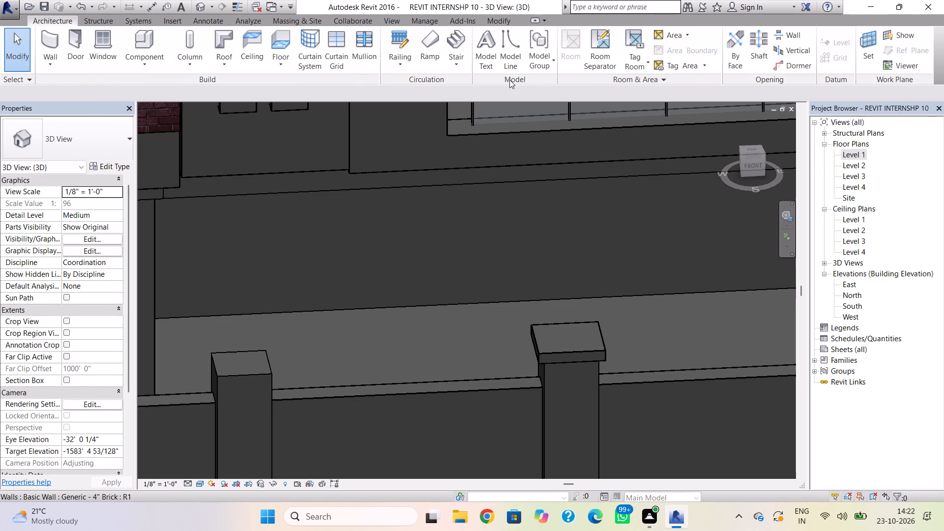
double_click(576, 350)
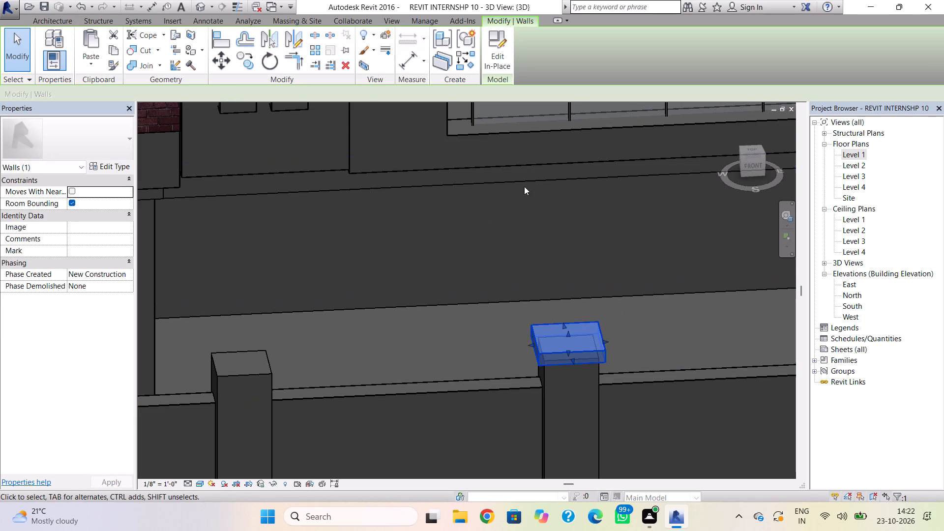
key("Escape")
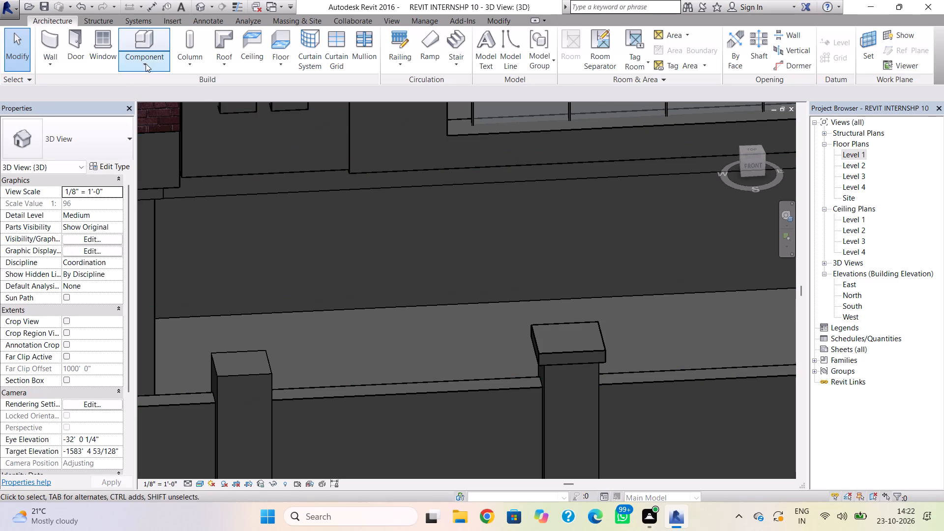
left_click_drag(153, 52, 159, 56)
left_click(162, 115)
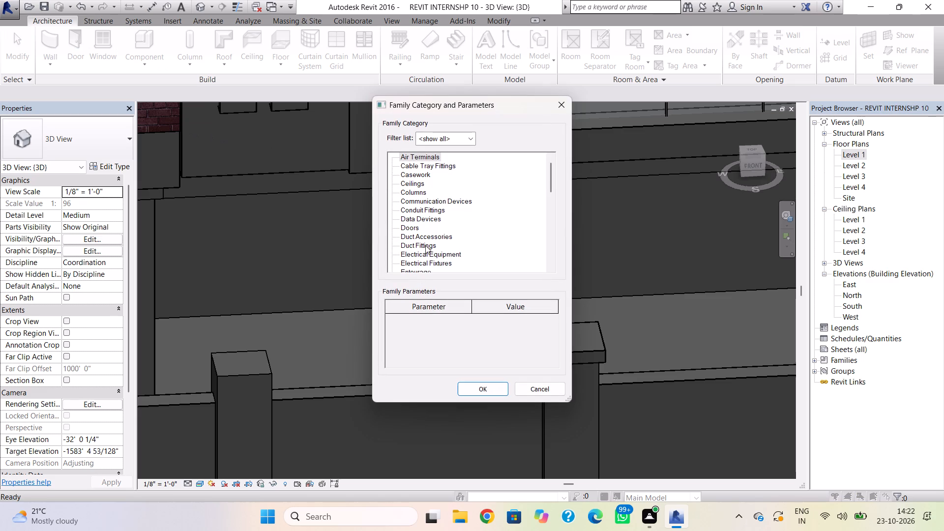
left_click_drag(552, 186, 553, 272)
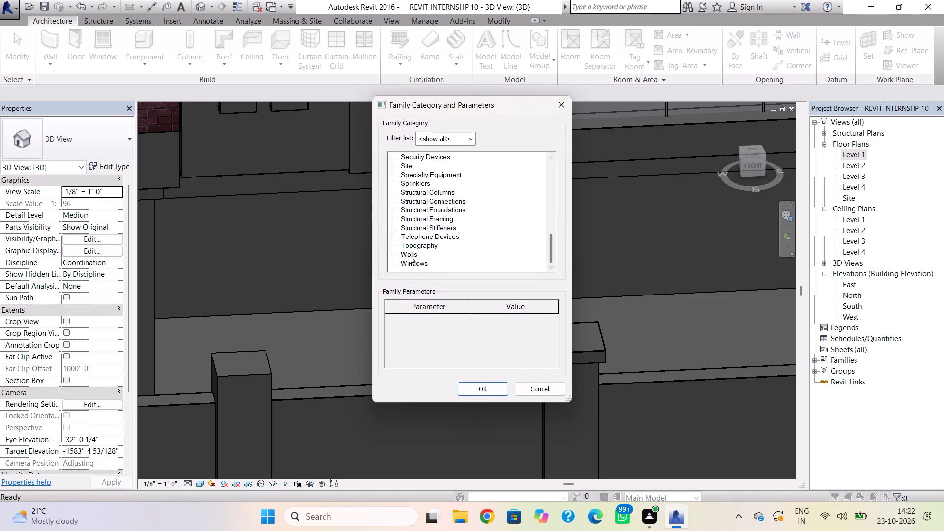
left_click(410, 255)
left_click(478, 383)
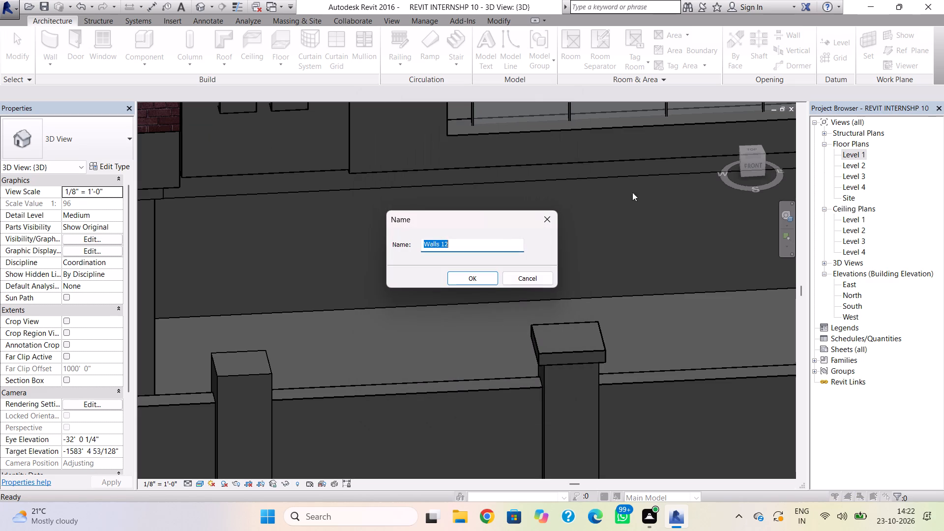
left_click(462, 278)
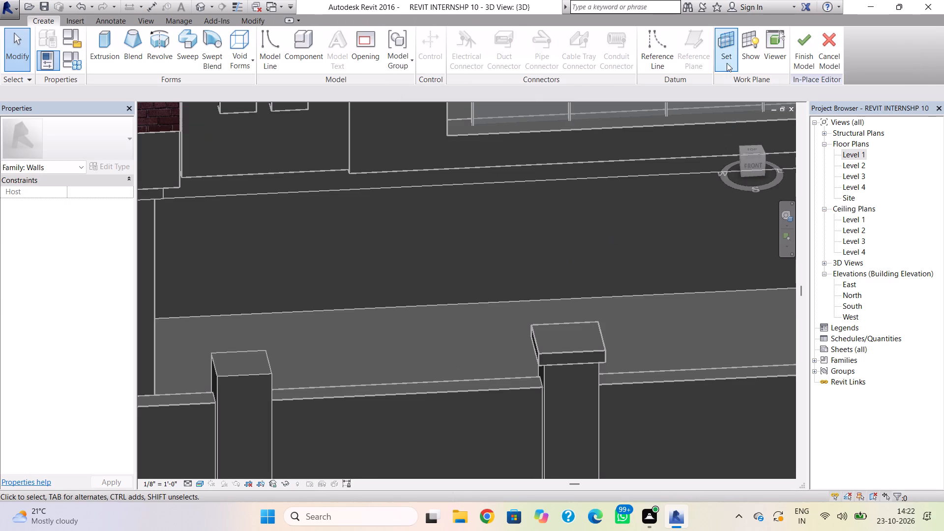
Set the work plane to the top face of the fourth front column from the southeast corner by picking a plane.
left_click(731, 47)
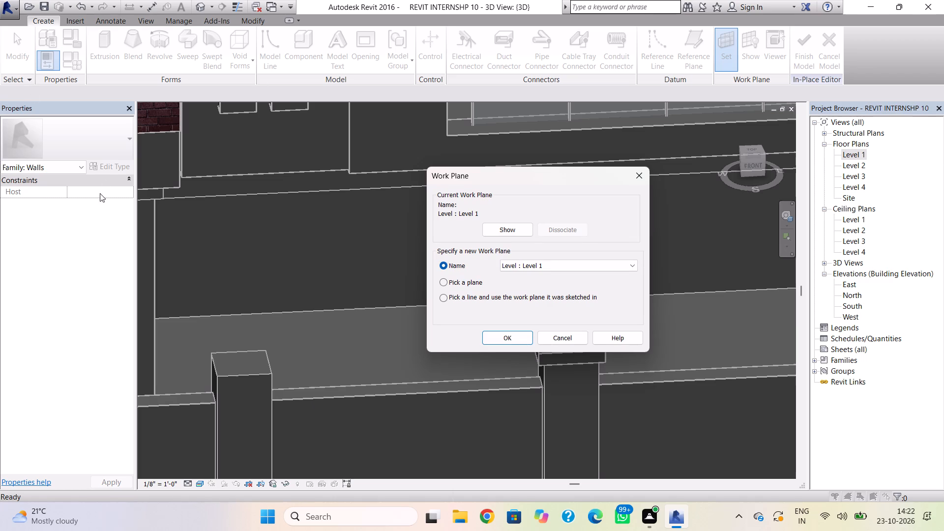
left_click(442, 282)
left_click(522, 339)
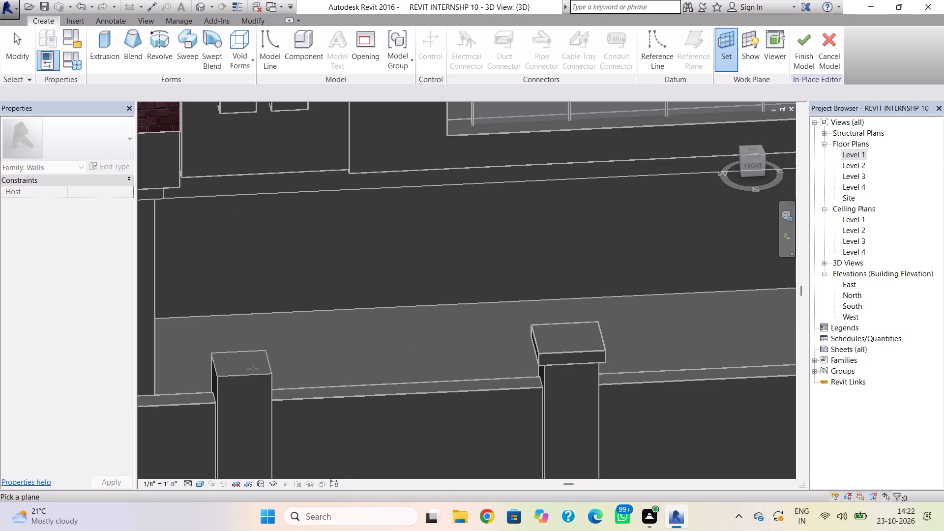
middle_click_drag(252, 369, 309, 354)
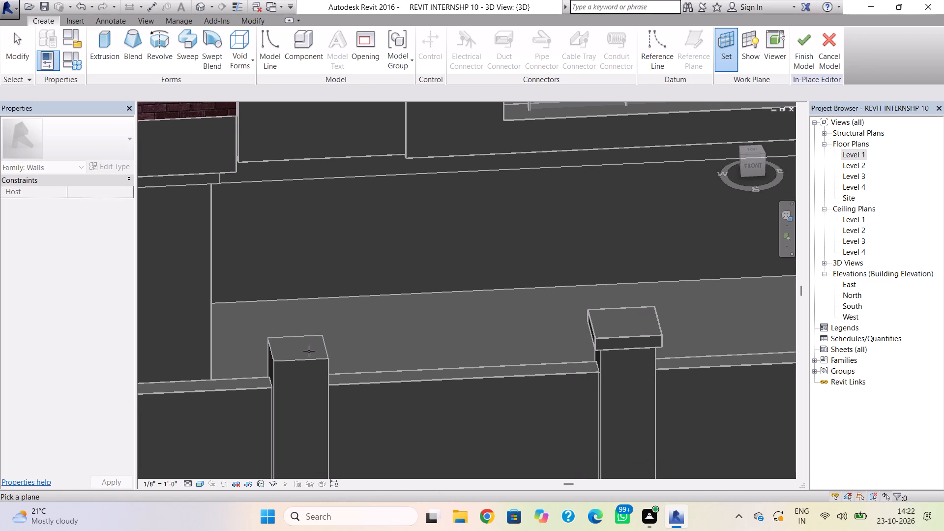
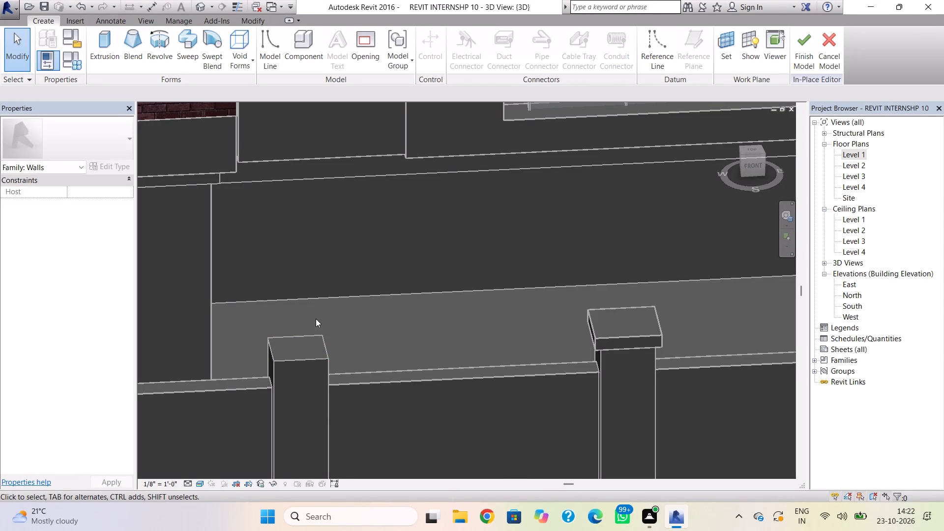
Start an extrusion and sketch a rectangle tracing the outline of the fourth front column's top face.
left_click(107, 48)
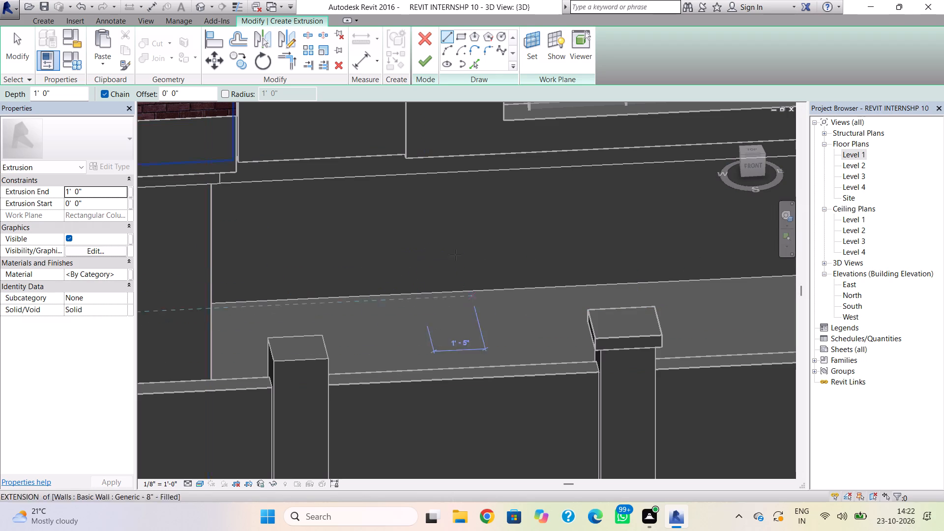
right_click_drag(554, 286, 308, 420, "shift")
right_click_drag(378, 343, 413, 414, "shift")
scroll(424, 383, "down", 4)
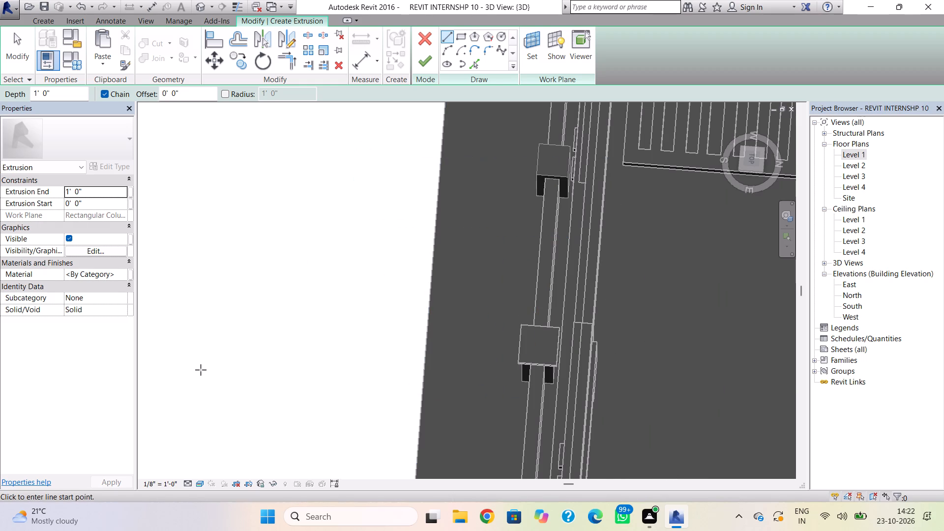
right_click_drag(281, 294, 287, 325, "shift")
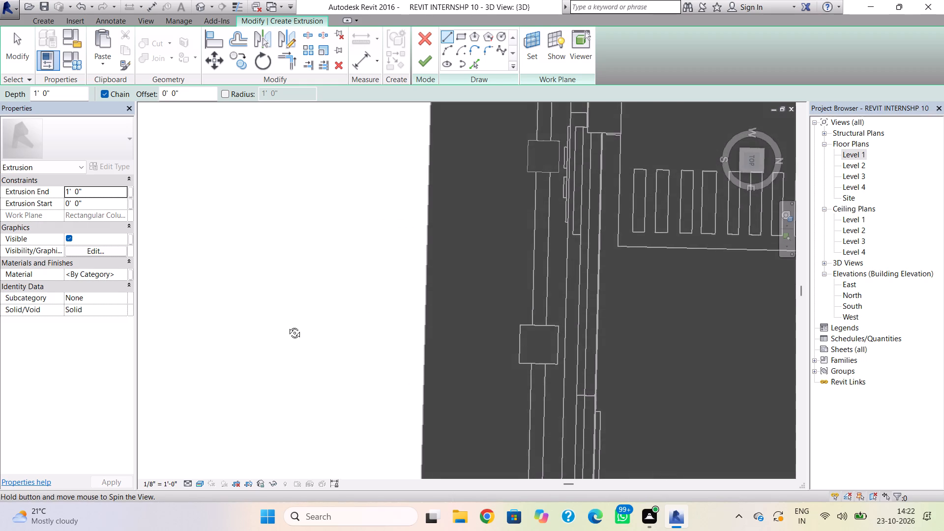
right_click_drag(287, 325, 288, 324, "shift")
scroll(288, 320, "up", 1)
middle_click_drag(288, 321, 243, 402)
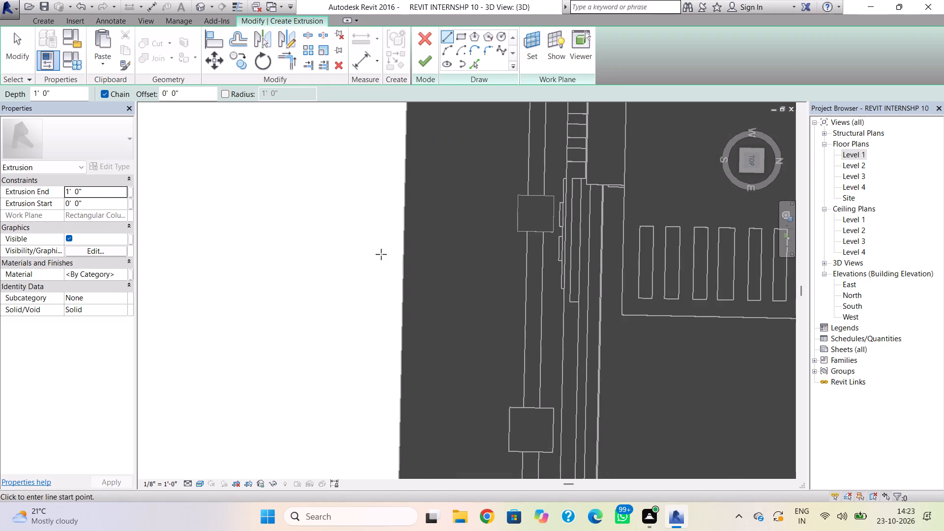
scroll(493, 231, "up", 3)
middle_click_drag(492, 234, 307, 360)
scroll(324, 347, "up", 3)
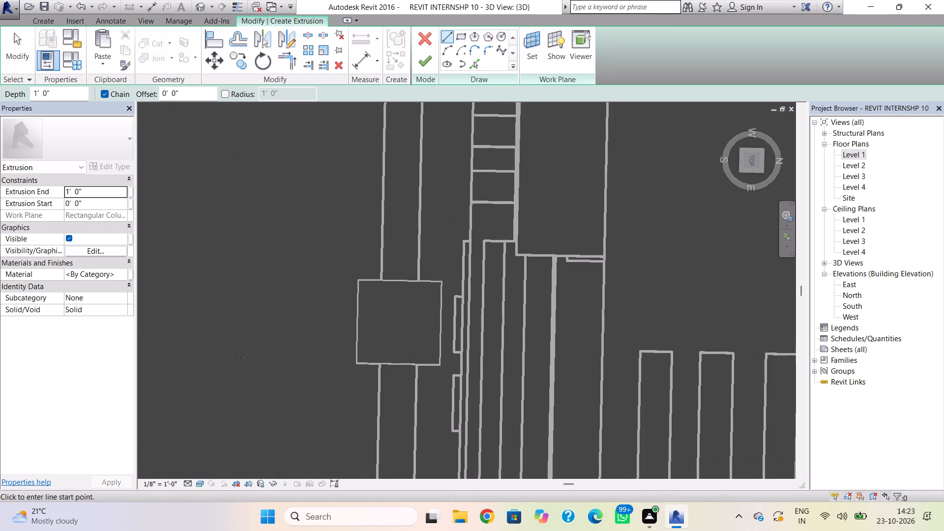
right_click_drag(355, 312, 360, 313, "shift")
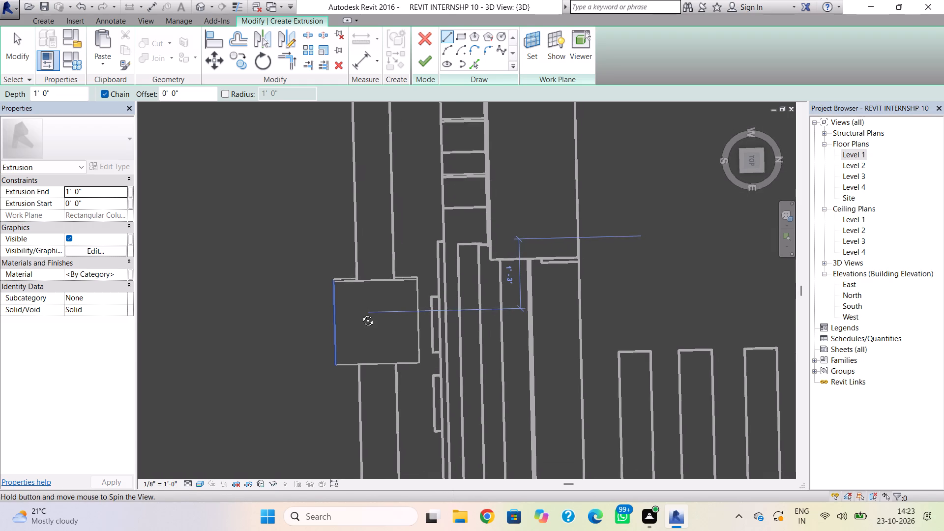
right_click_drag(360, 313, 360, 313, "shift")
scroll(357, 313, "up", 4)
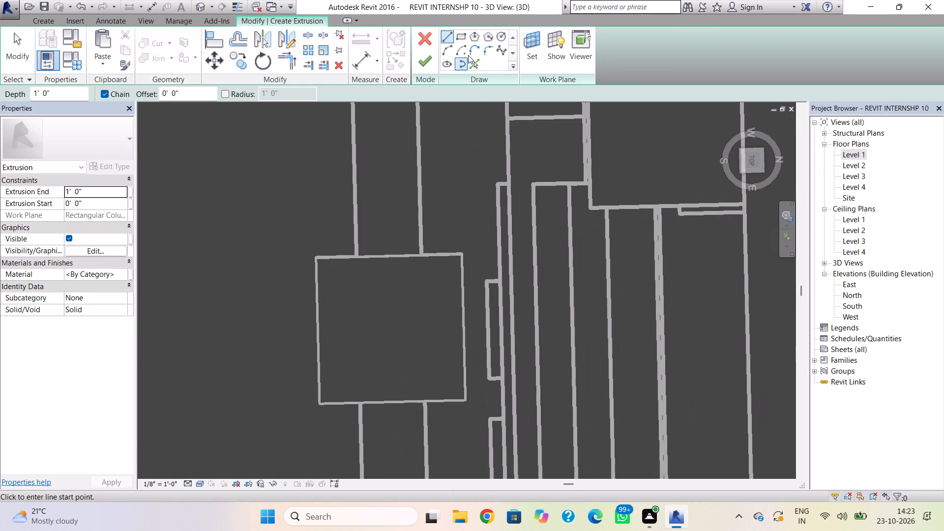
left_click(464, 37)
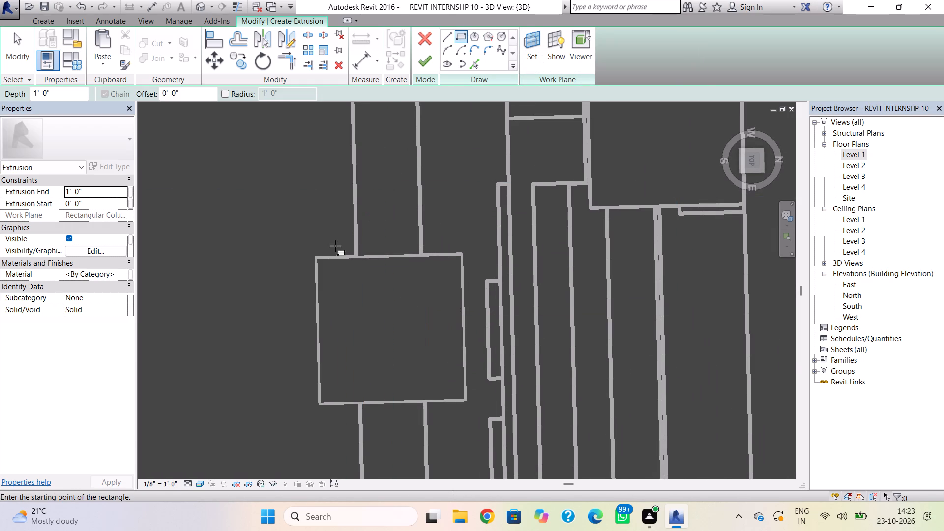
left_click(314, 259)
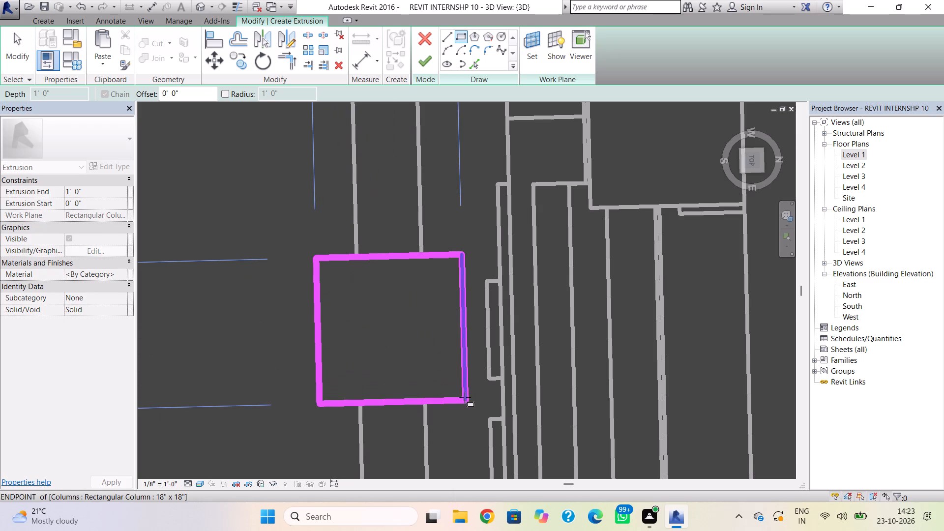
left_click(466, 399)
key("Escape")
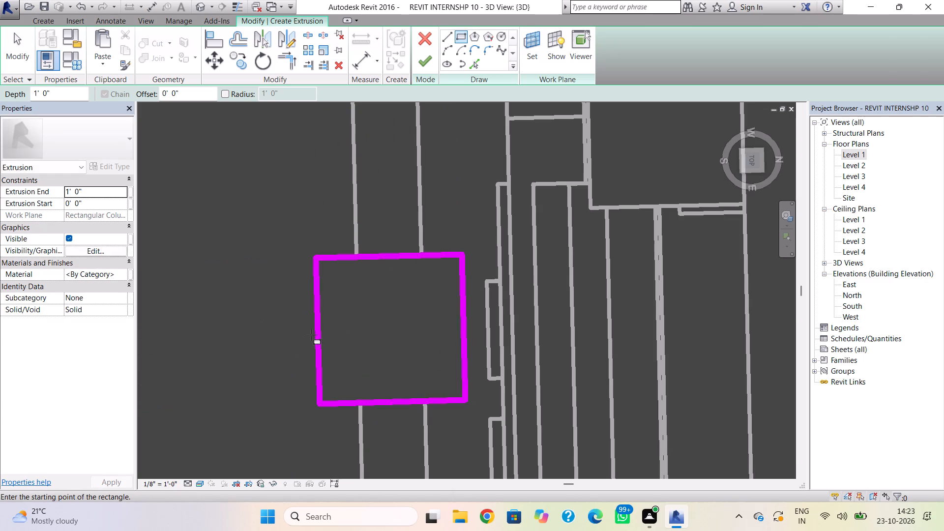
key("Escape")
Nudge all four edges of the cap sketch evenly outward past the column to form a square of about 1' 8 1/2".
left_click(322, 336)
key("Left")
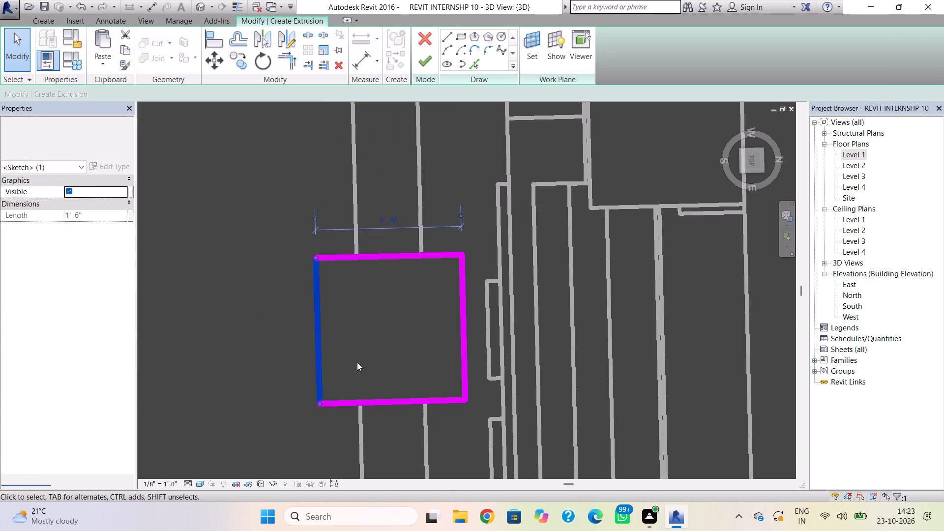
key("Left")
key("Left")
key("Left")
key("Left")
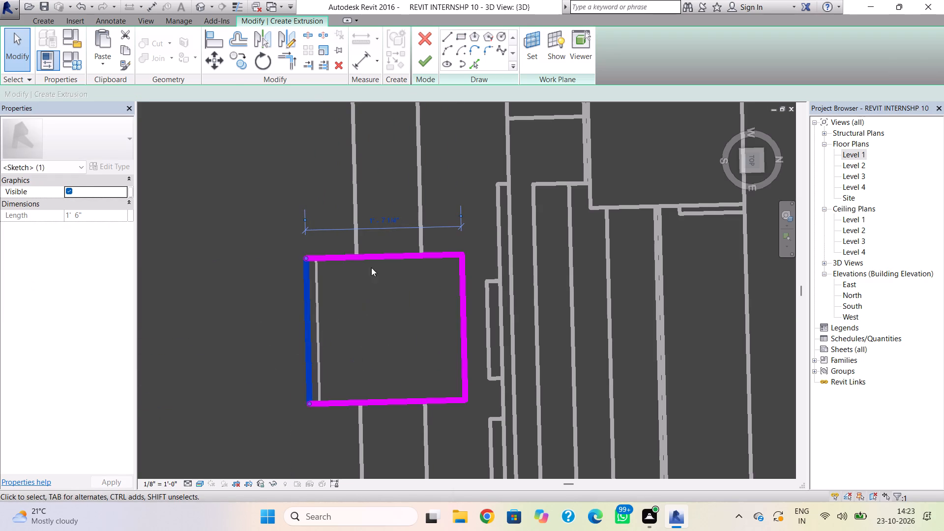
left_click(376, 254)
key("Up")
key("Up")
key("Up")
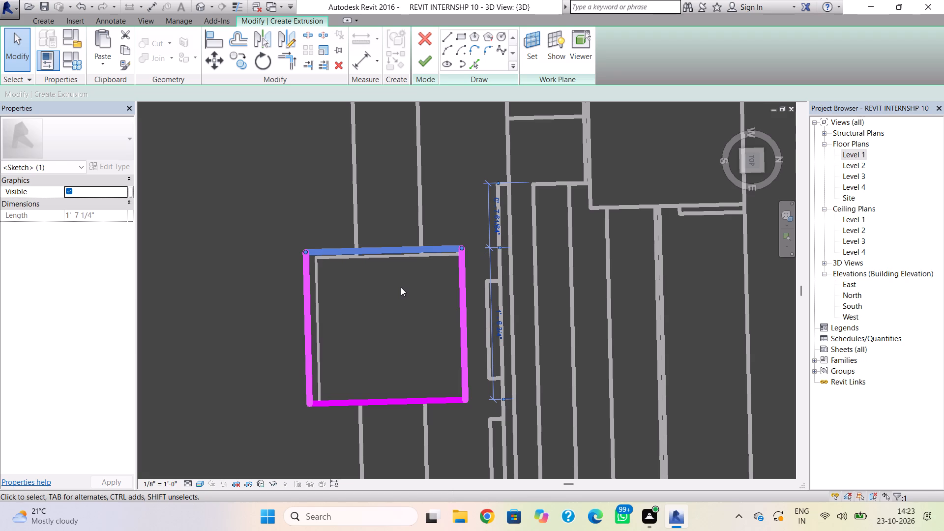
key("Up")
key("Up")
left_click(464, 303)
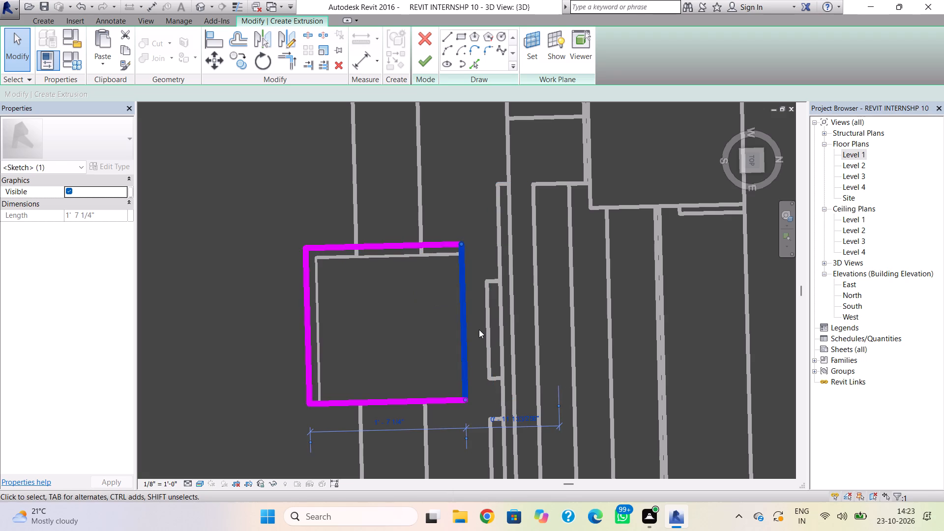
key("Right")
key("Right")
key("Right")
key("Right")
key("Right")
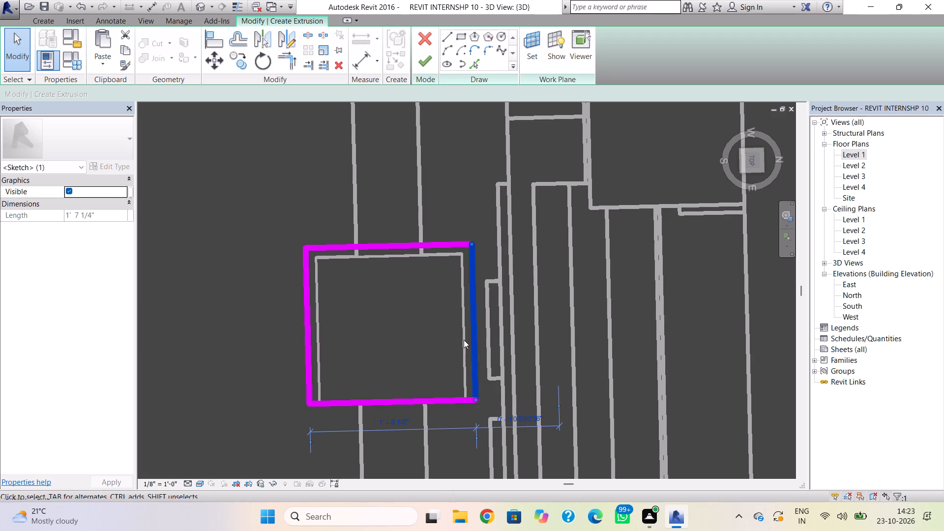
left_click(431, 401)
key("Down")
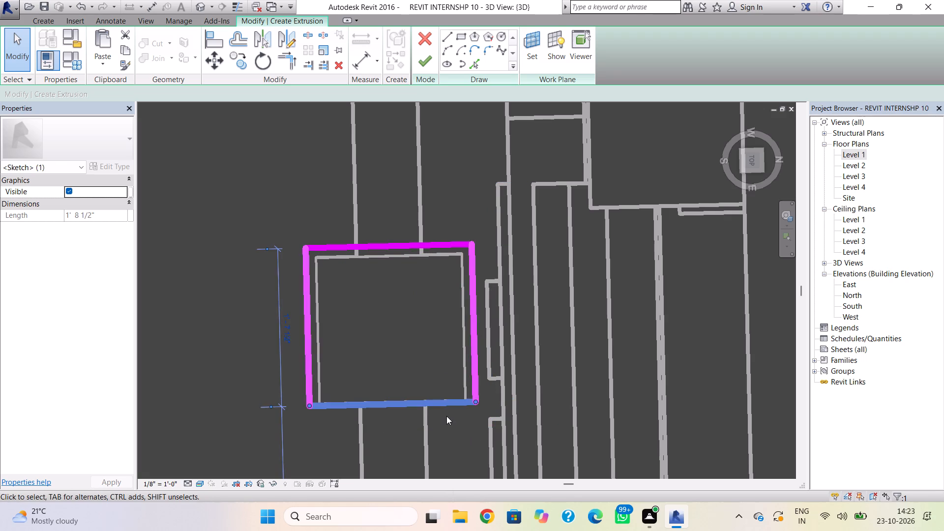
key("Down")
key("Down")
key("Down")
key("Down")
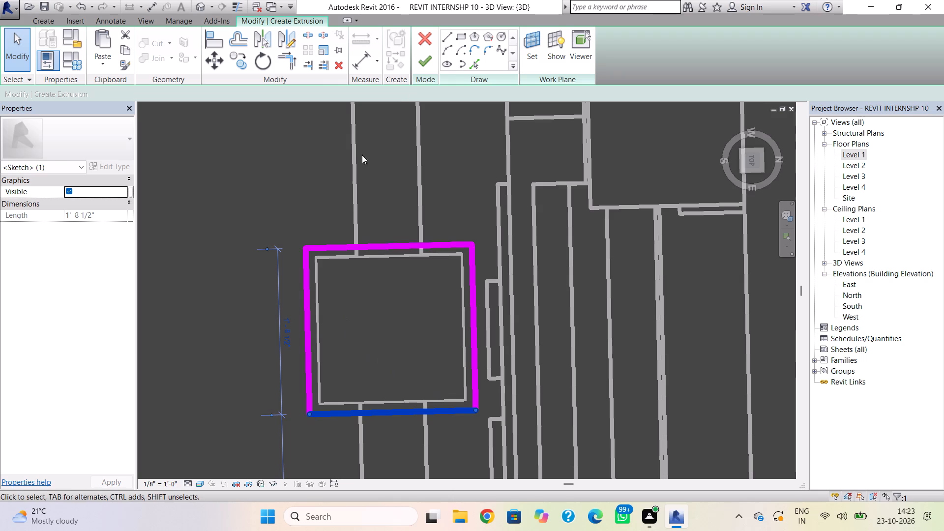
Finish the cap extrusion at 1' 0" depth and complete the fourth front column's in-place model.
left_click(426, 63)
scroll(335, 143, "down", 3)
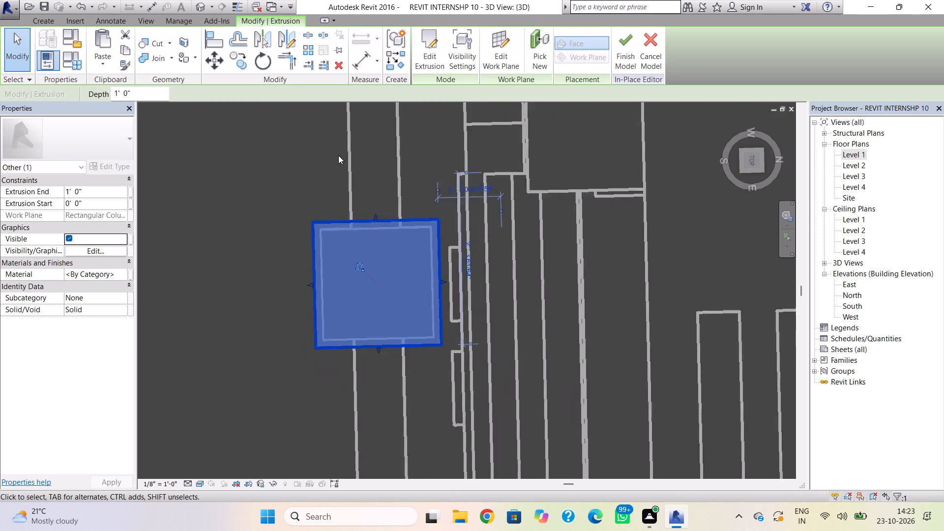
scroll(338, 155, "down", 1)
left_click(621, 50)
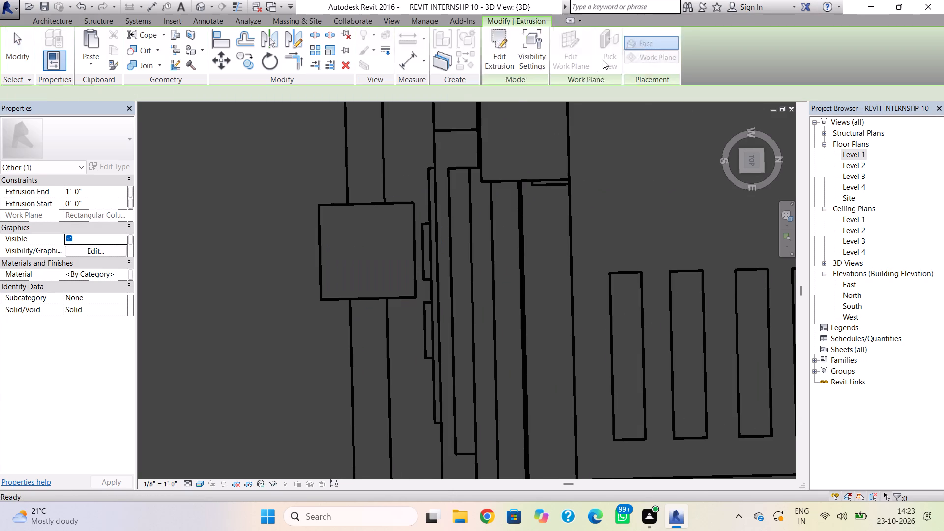
Lower the top face of the fourth front column's cap to make it a thin slab matching the other caps.
right_click_drag(419, 161, 530, 135, "shift")
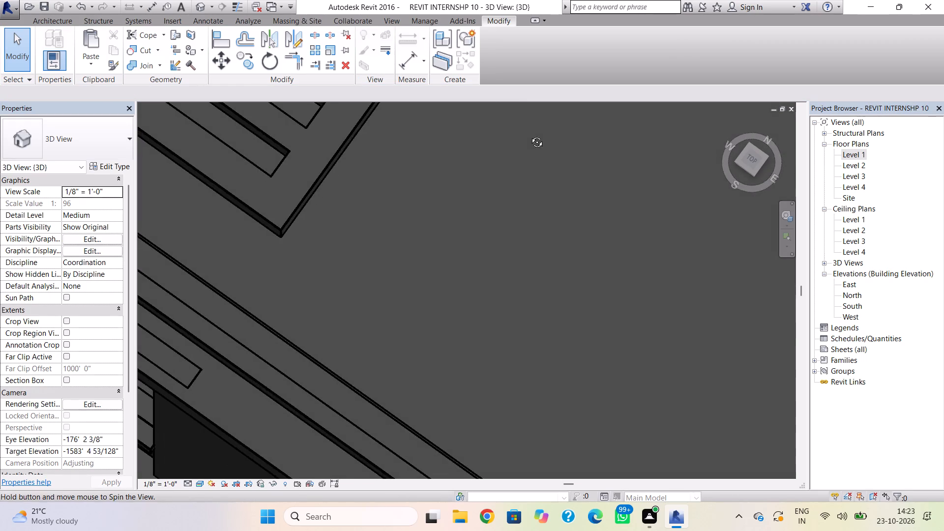
right_click_drag(530, 135, 528, 137, "shift")
scroll(391, 203, "down", 4)
scroll(353, 238, "down", 3)
middle_click_drag(362, 238, 486, 179)
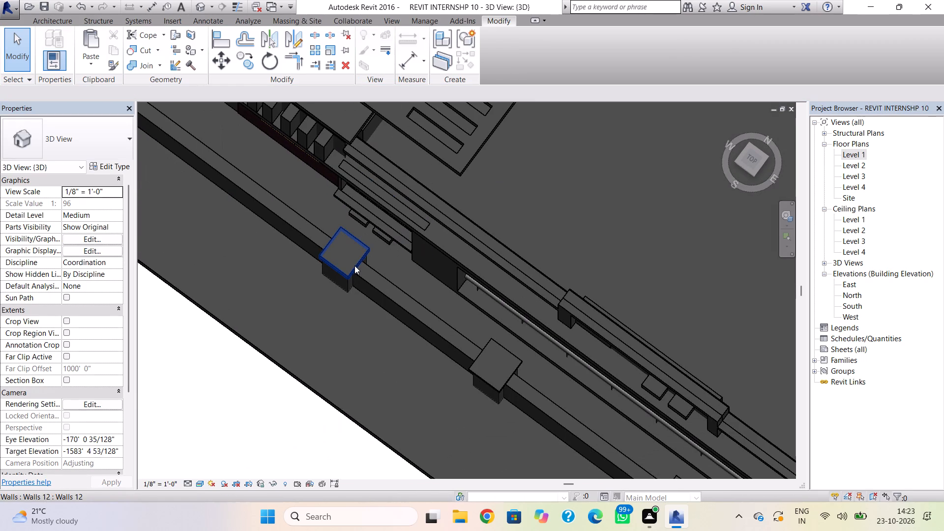
right_click_drag(354, 265, 415, 135, "shift")
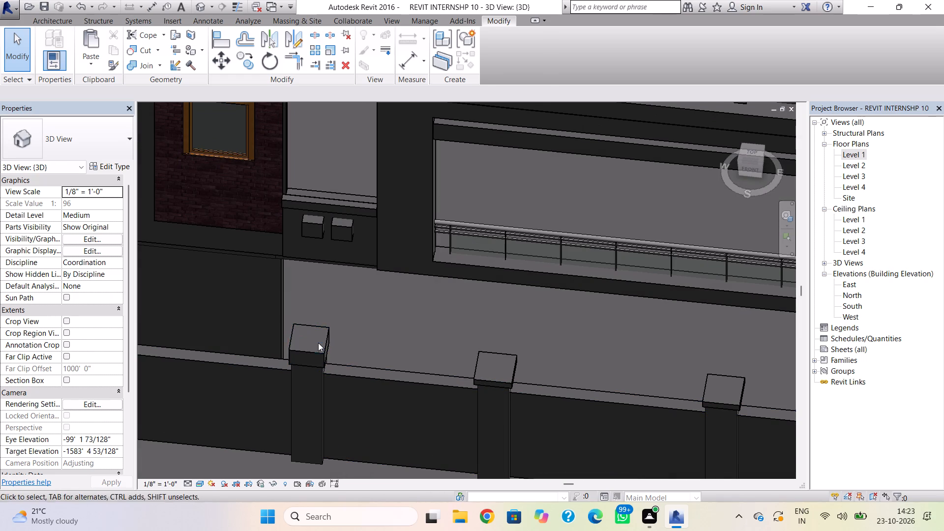
left_click(313, 348)
scroll(310, 342, "up", 5)
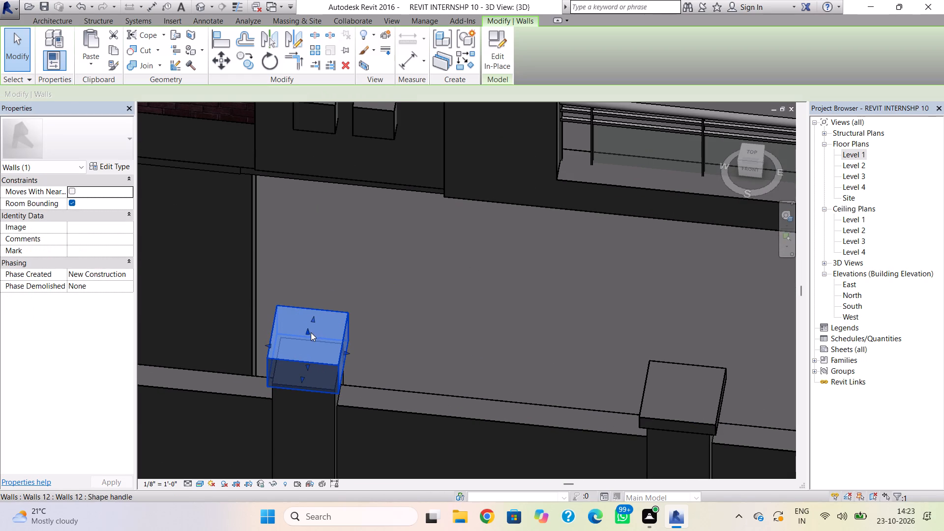
left_click_drag(307, 330, 310, 354)
left_click(456, 374)
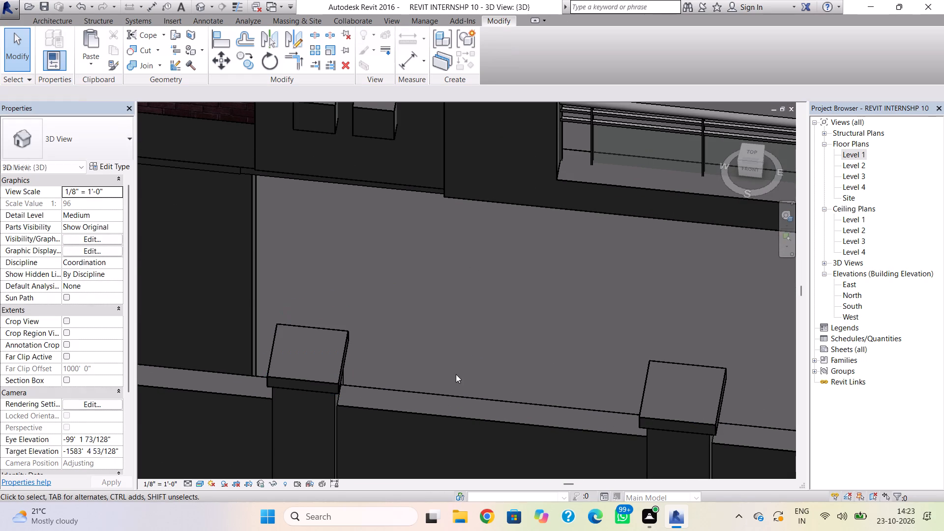
Open the profile of the front perimeter wall for editing.
scroll(433, 382, "down", 12)
scroll(437, 326, "down", 4)
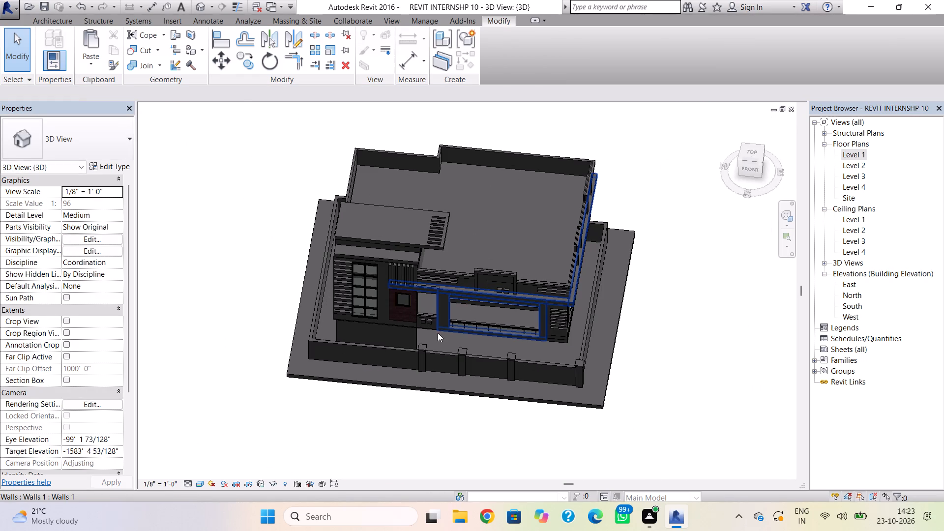
right_click_drag(426, 345, 372, 209, "shift")
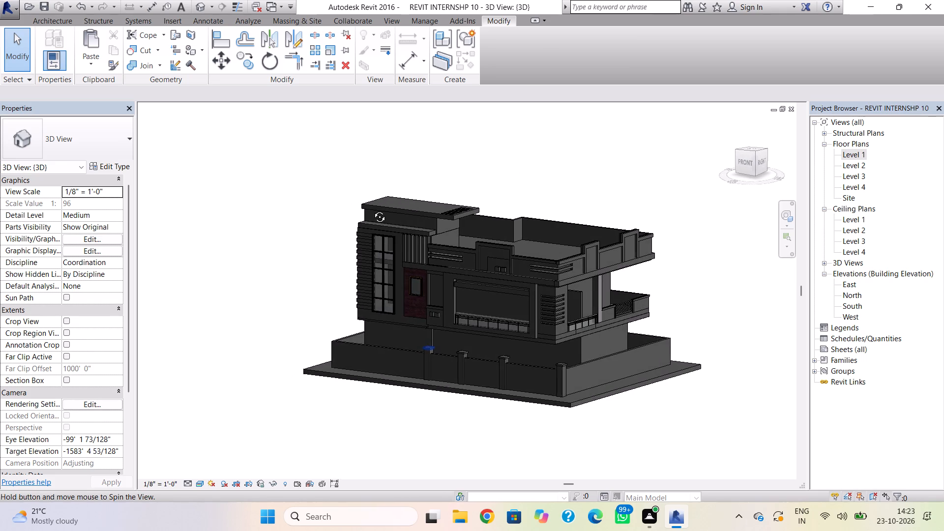
right_click_drag(372, 209, 372, 209, "shift")
middle_click_drag(413, 263, 391, 309)
scroll(409, 316, "up", 3)
middle_click_drag(412, 323, 396, 265)
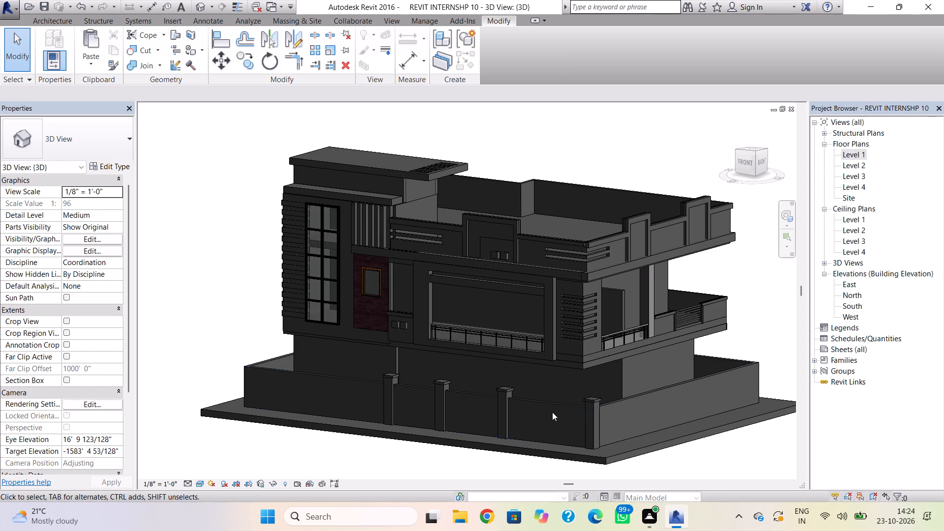
left_click(541, 402)
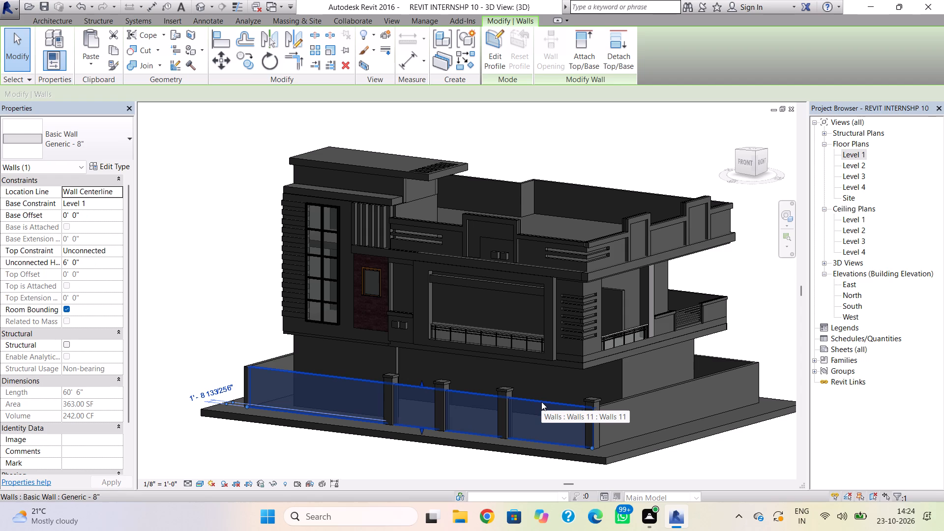
double_click(541, 402)
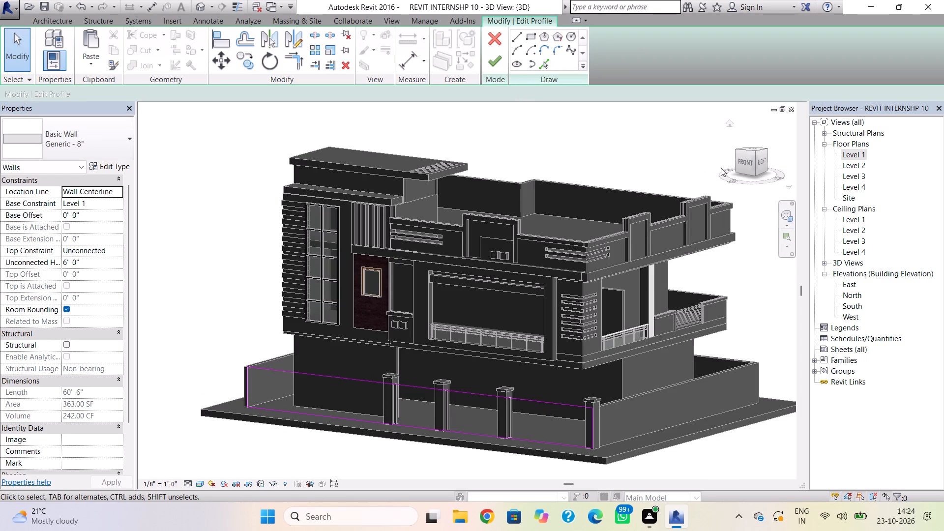
Sketch three stacked horizontal rectangular slots, each about 5' 6" long, in the wall profile beside the end column, starting near the wall's top.
double_click(741, 166)
right_click_drag(538, 358, 600, 330, "shift")
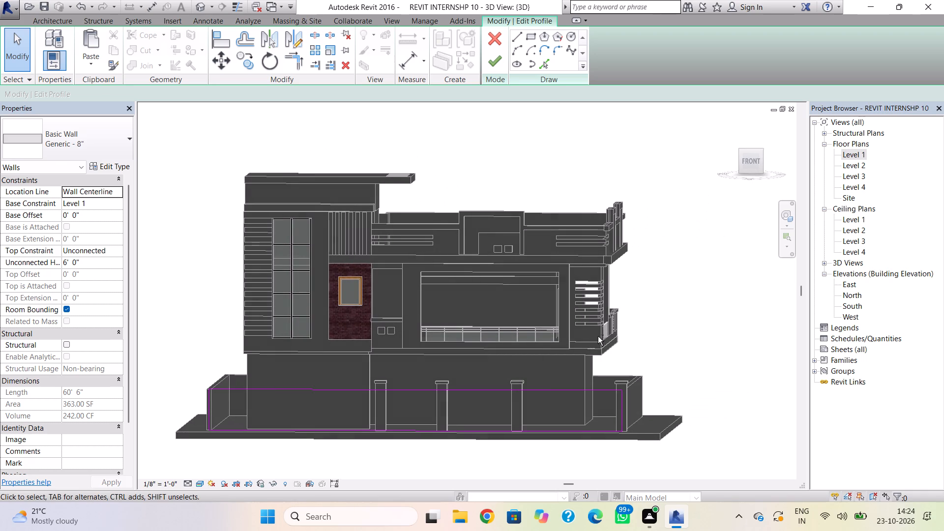
scroll(623, 394, "up", 3)
right_click_drag(621, 401, 633, 386, "shift")
scroll(616, 401, "up", 4)
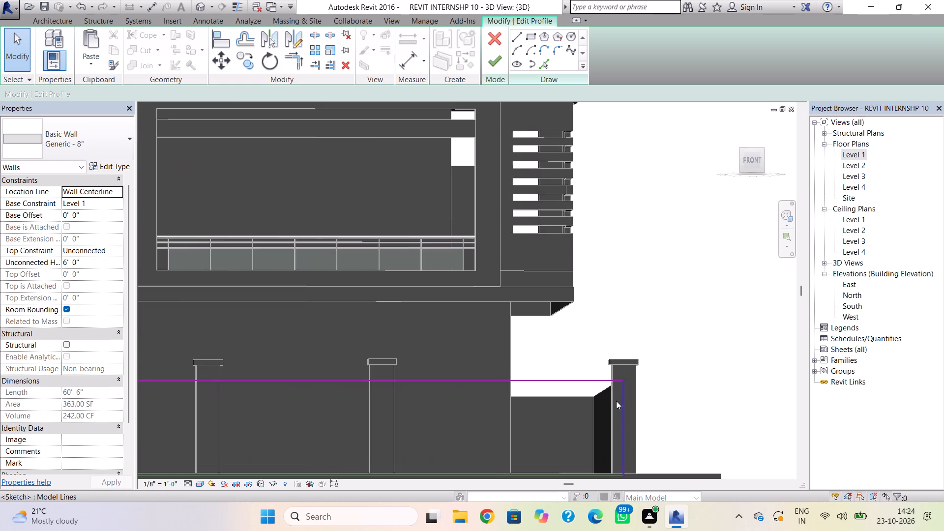
middle_click_drag(613, 389, 608, 314)
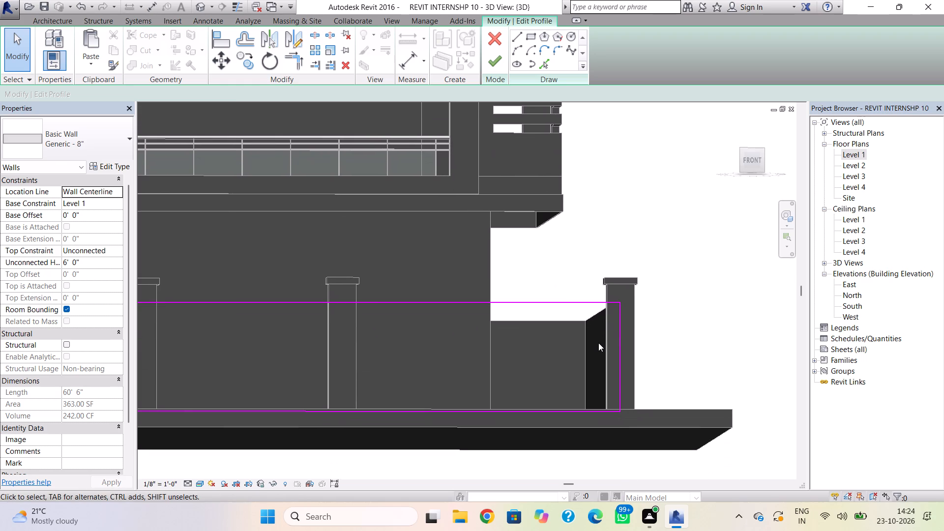
left_click(528, 36)
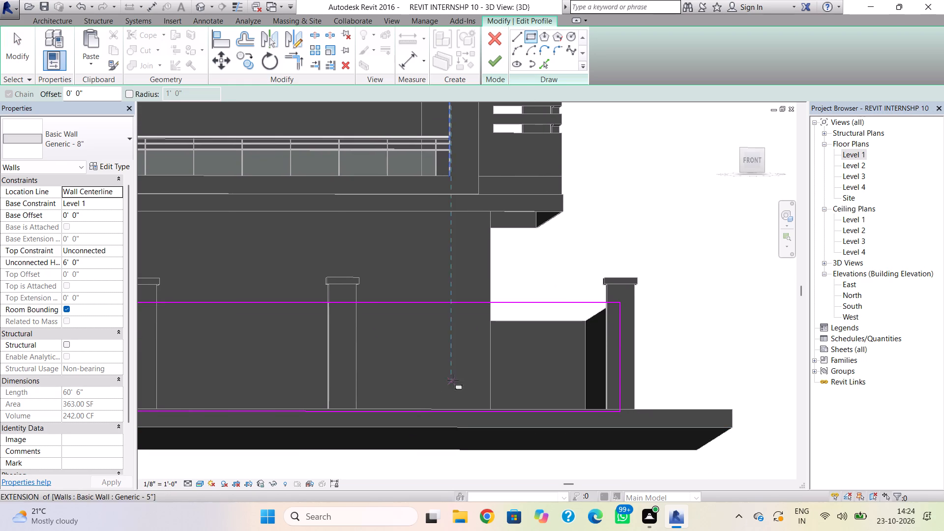
left_click(497, 317)
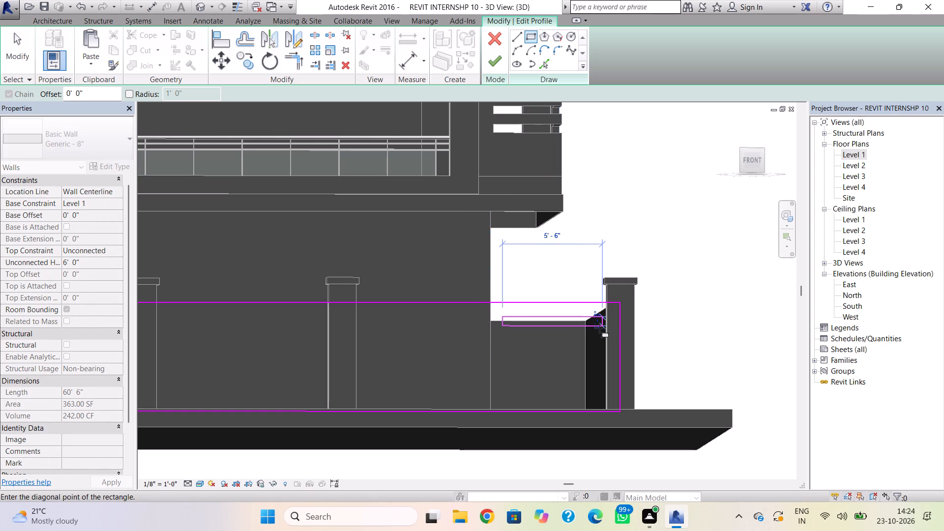
left_click(599, 325)
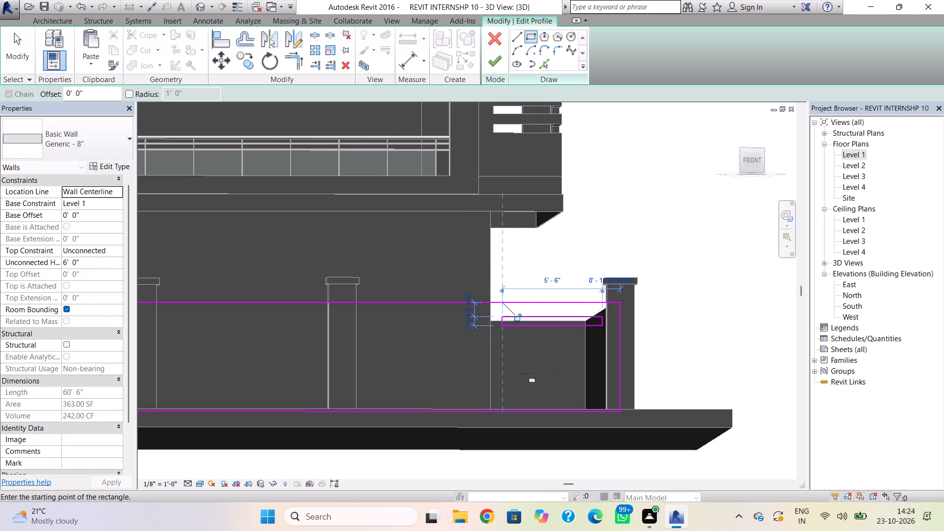
left_click(501, 335)
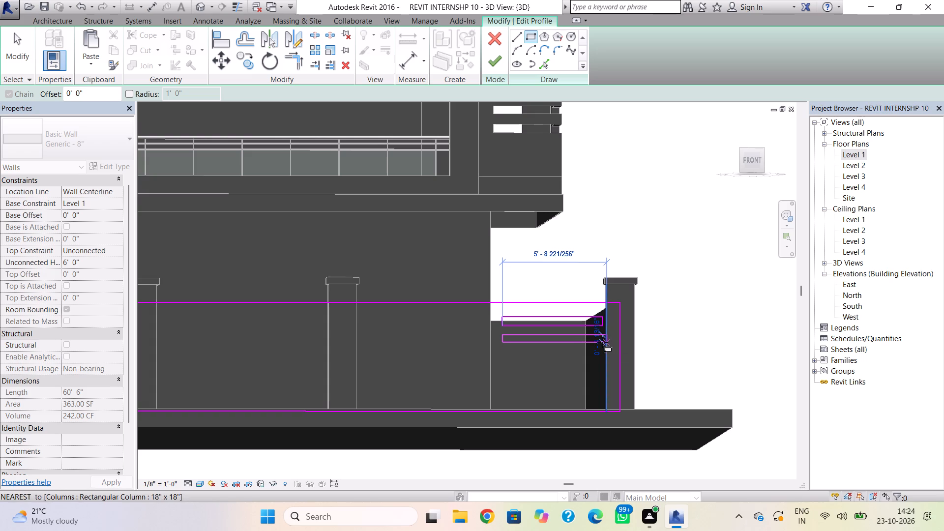
scroll(600, 344, "up", 4)
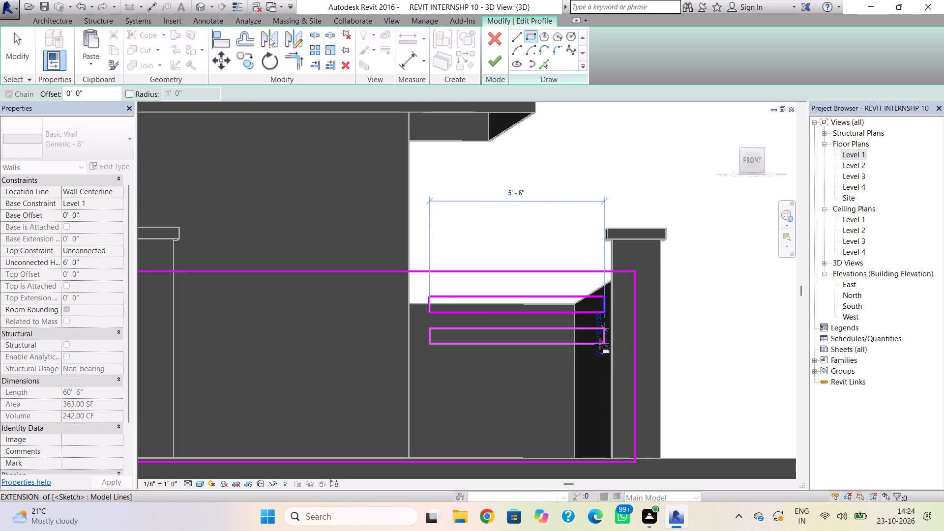
left_click(600, 344)
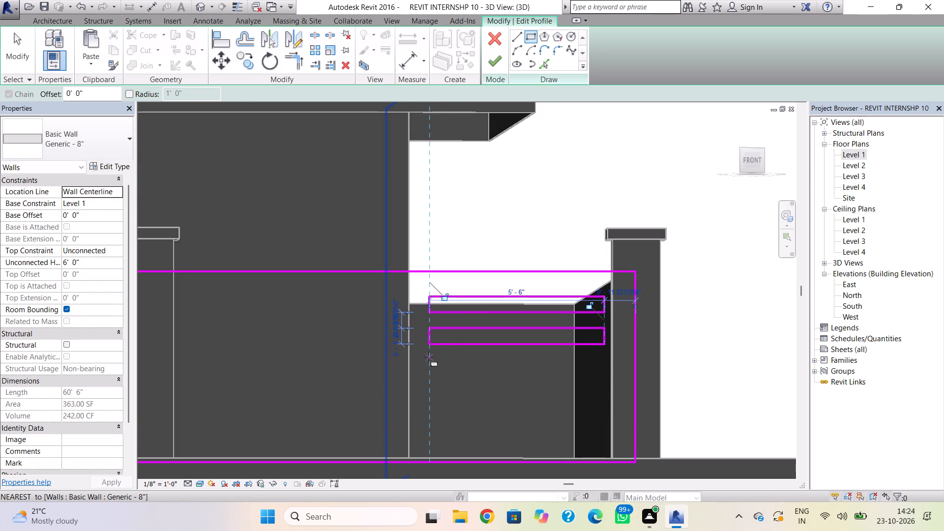
left_click(428, 357)
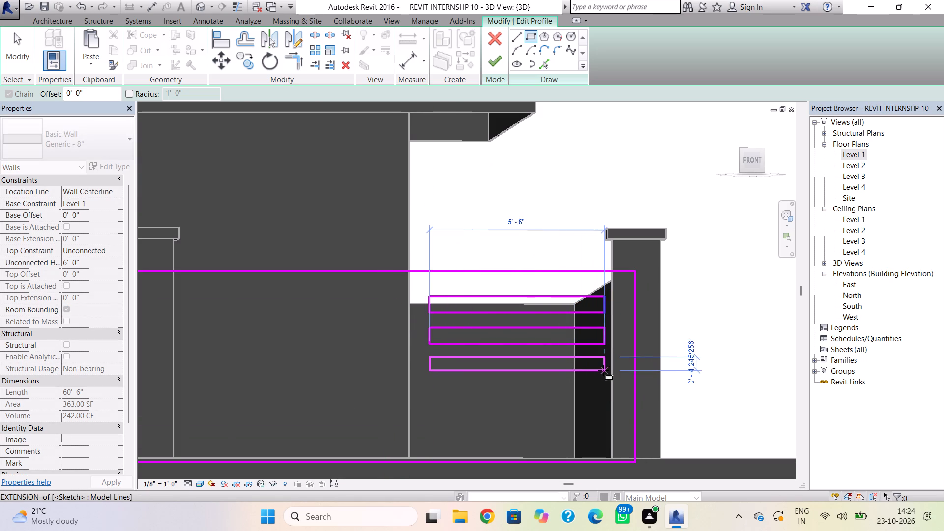
left_click(603, 372)
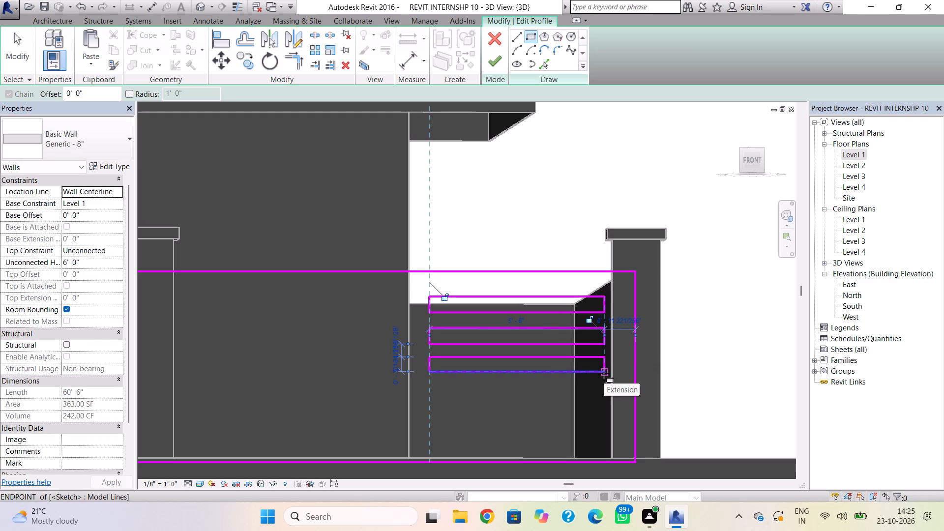
Sketch three more aligned slots, each about 5' 6" long and 5 1/2" high, beneath the first three, down to near the wall's base.
left_click(430, 385)
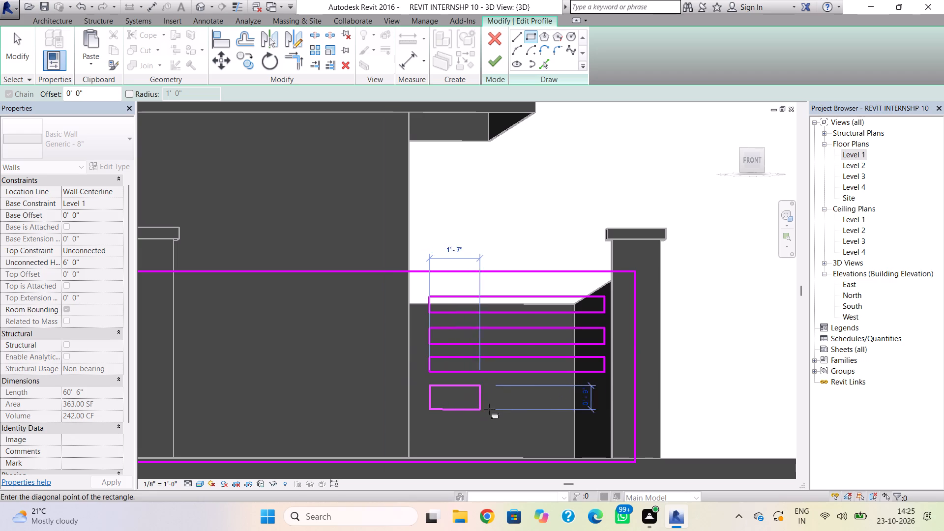
left_click(606, 400)
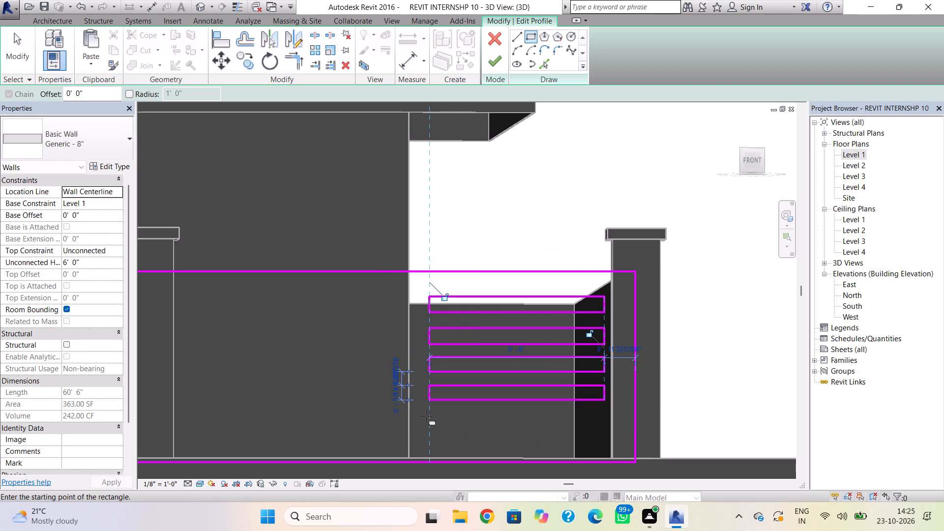
left_click(428, 409)
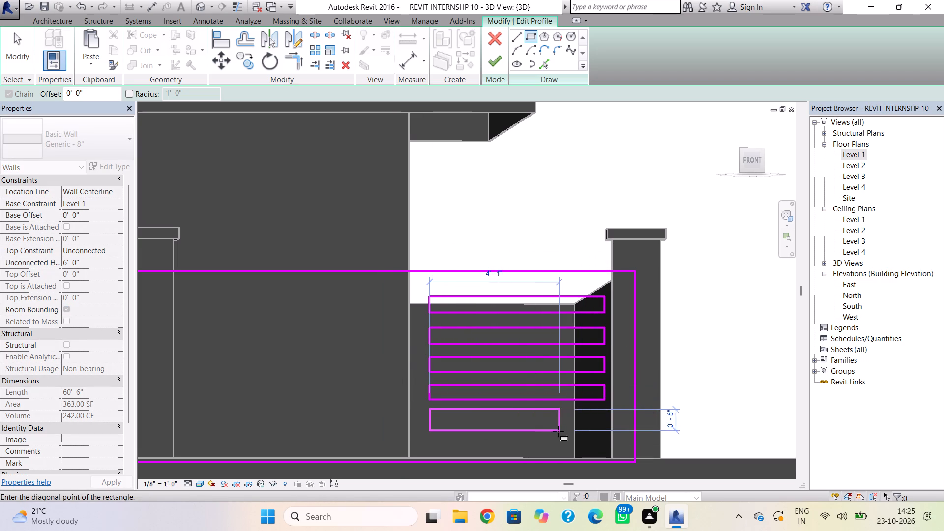
key("Escape")
left_click(430, 413)
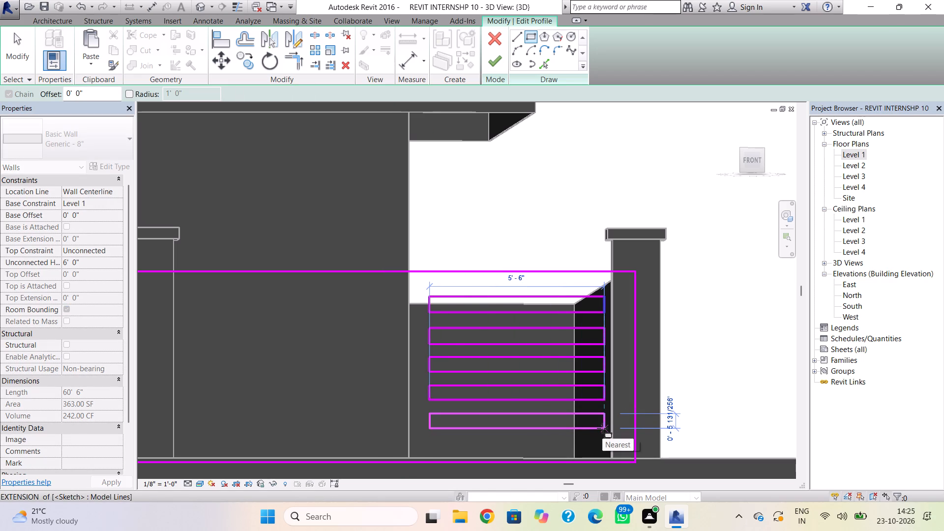
left_click(601, 428)
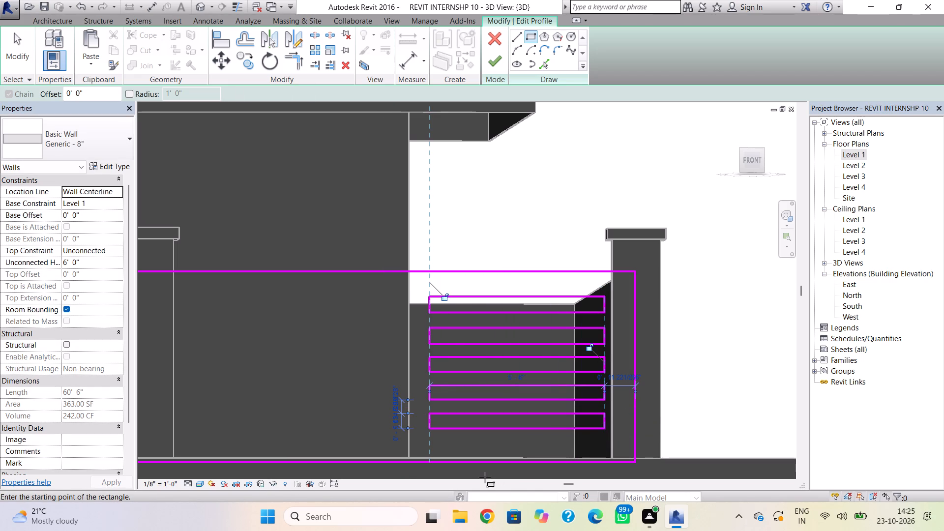
left_click(429, 436)
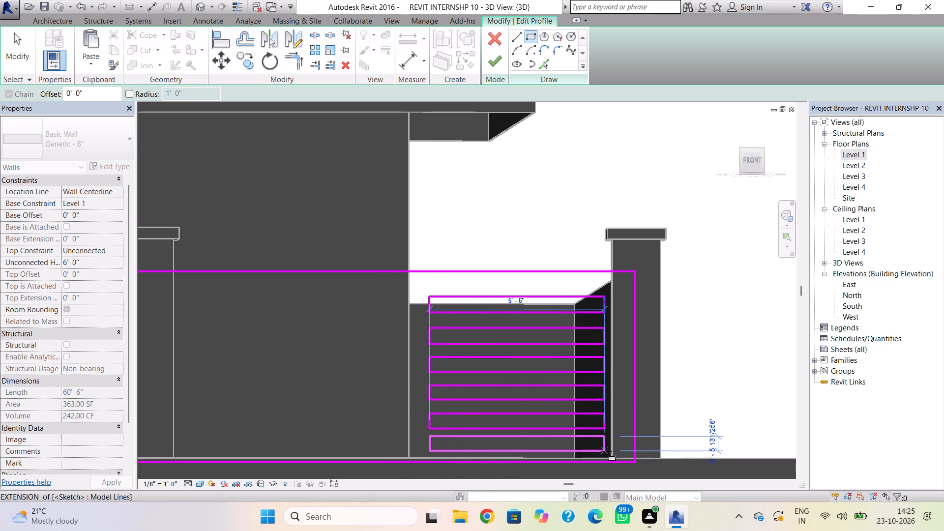
left_click(606, 451)
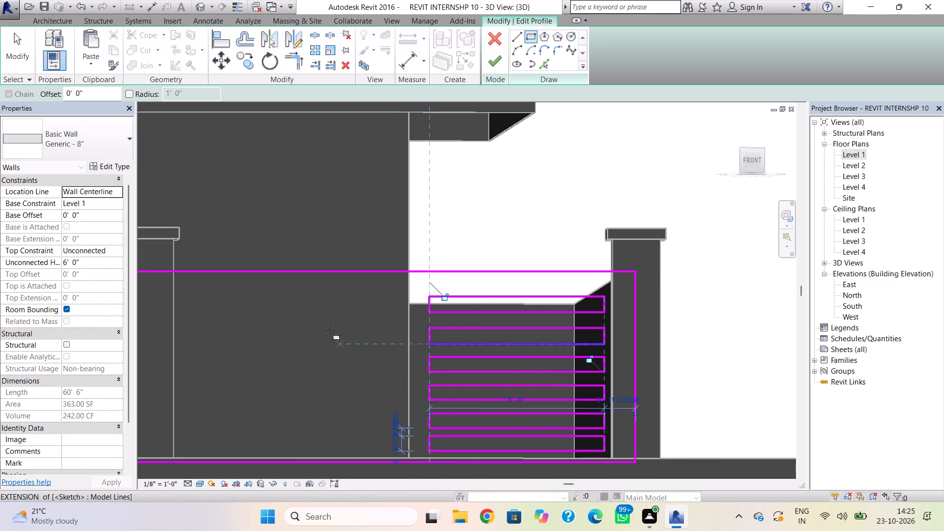
key("Escape")
key("Escape")
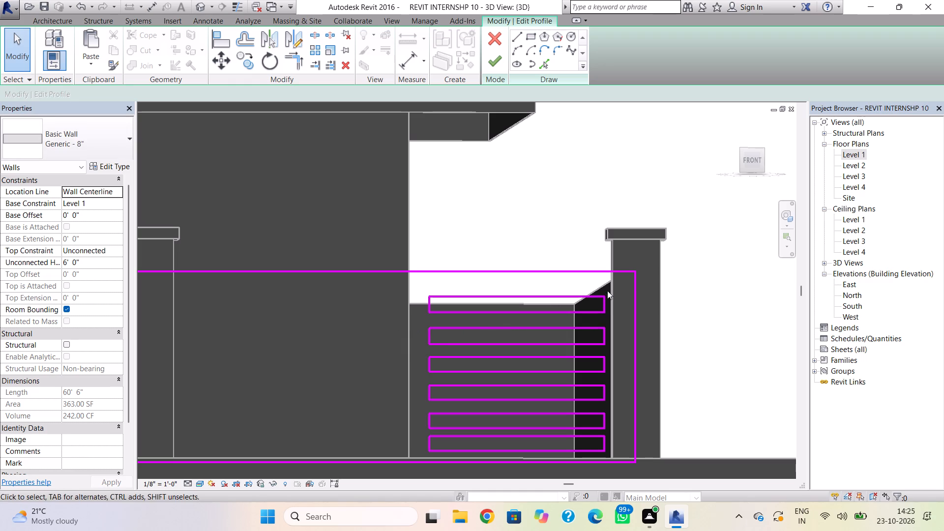
Copy all six slot rectangles and paste them level with the originals, next to the neighbouring front column in the same wall bay.
left_click_drag(607, 291, 571, 452)
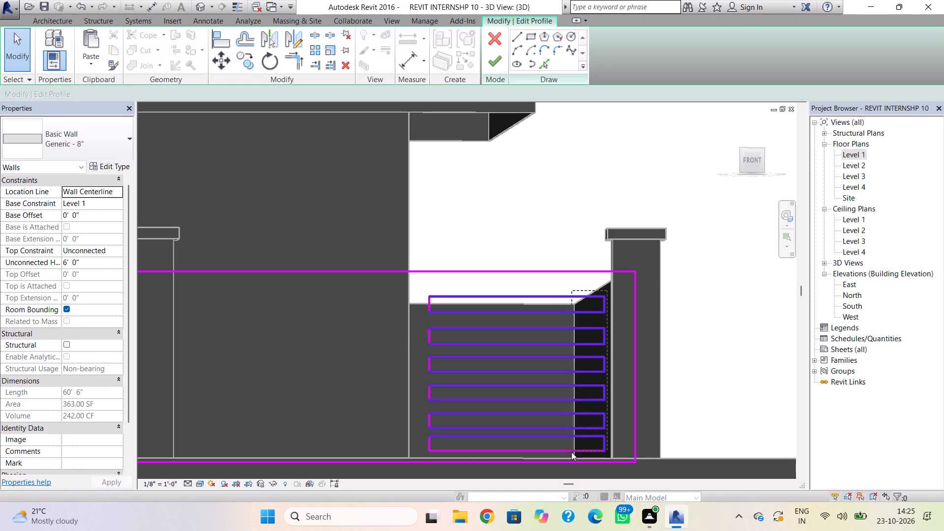
left_click_drag(571, 452, 419, 459)
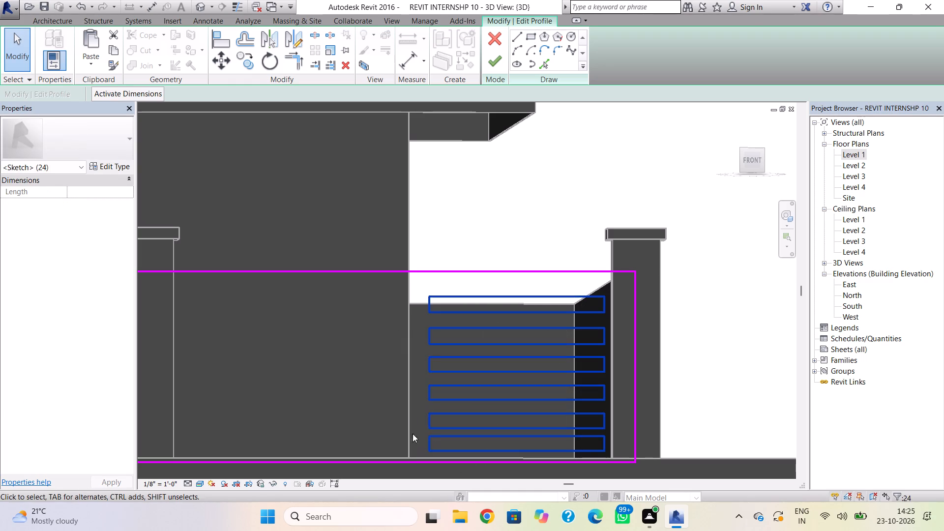
key("ctrl+c")
key("ctrl+v")
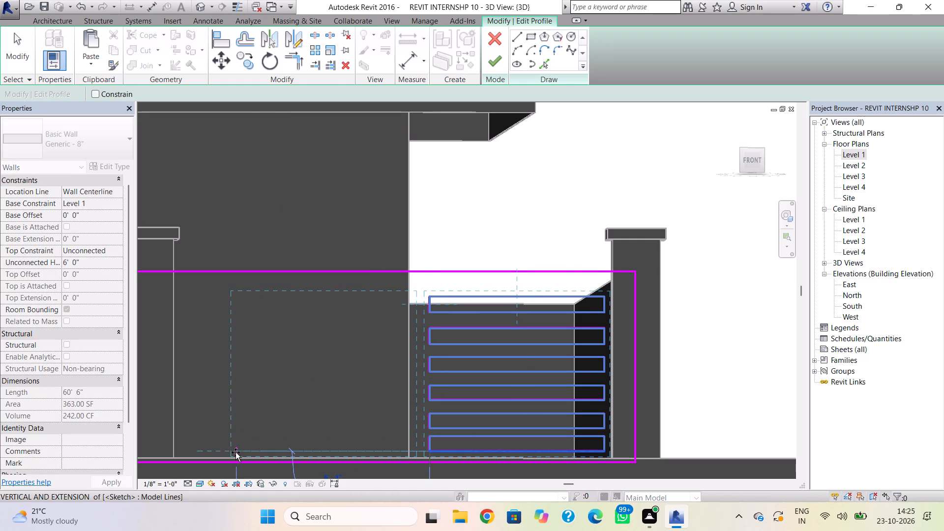
left_click(197, 455)
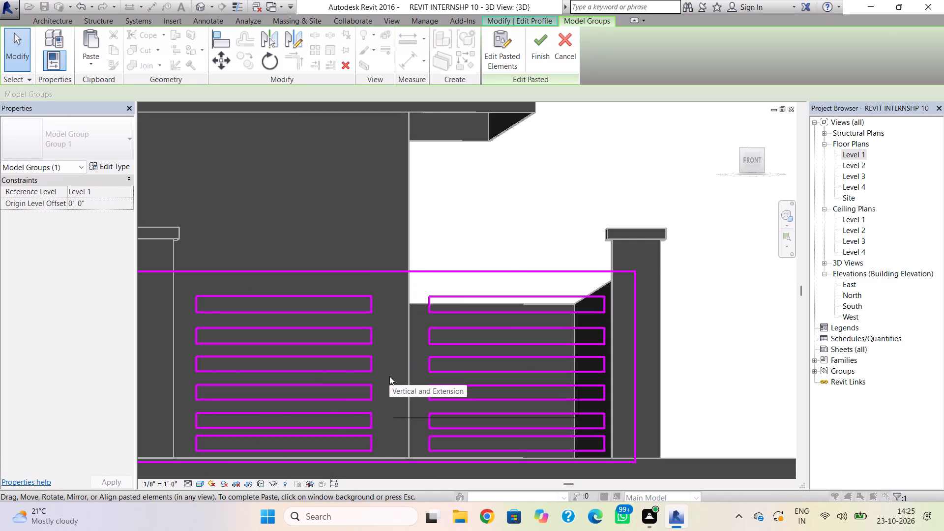
key("Escape")
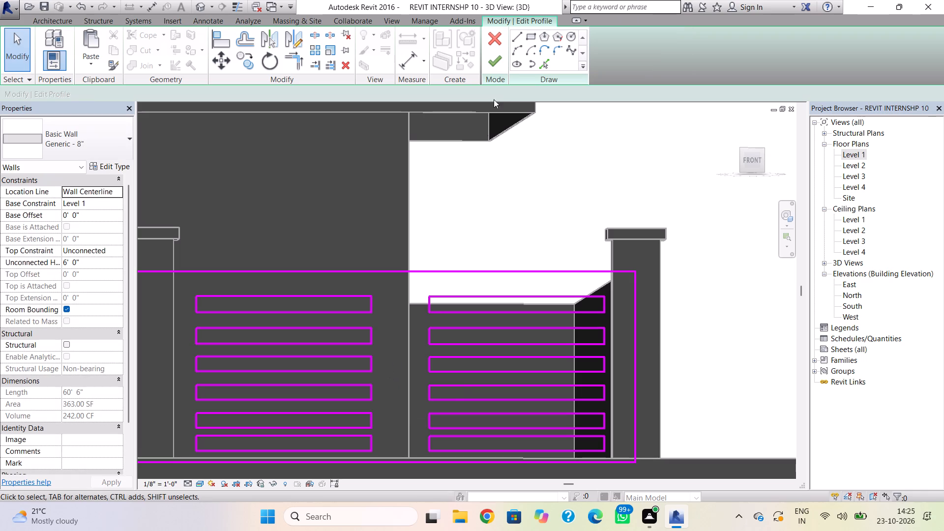
Finish the front perimeter wall's profile edit to cut both sets of slots through the wall.
left_click(506, 60)
left_click(484, 205)
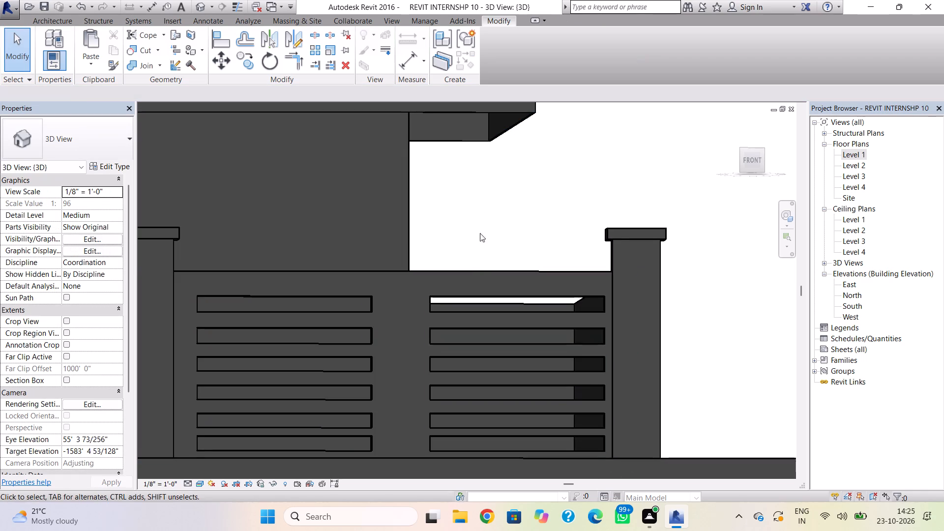
scroll(437, 325, "down", 2)
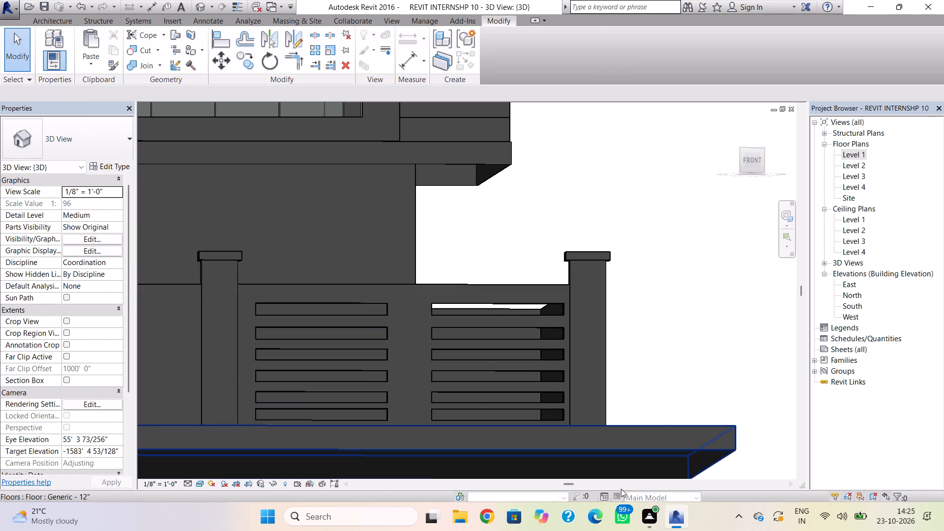
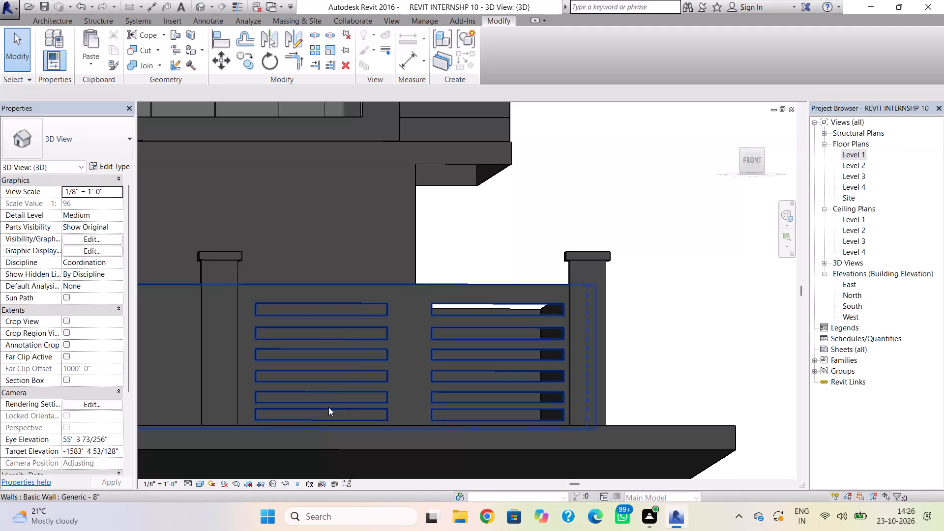
Reopen the front perimeter wall's profile and sketch a slot about 6' 3" by 6" in the bay two over from the slotted bay, level with the existing top slots.
scroll(327, 408, "down", 1)
middle_click_drag(332, 411, 336, 412)
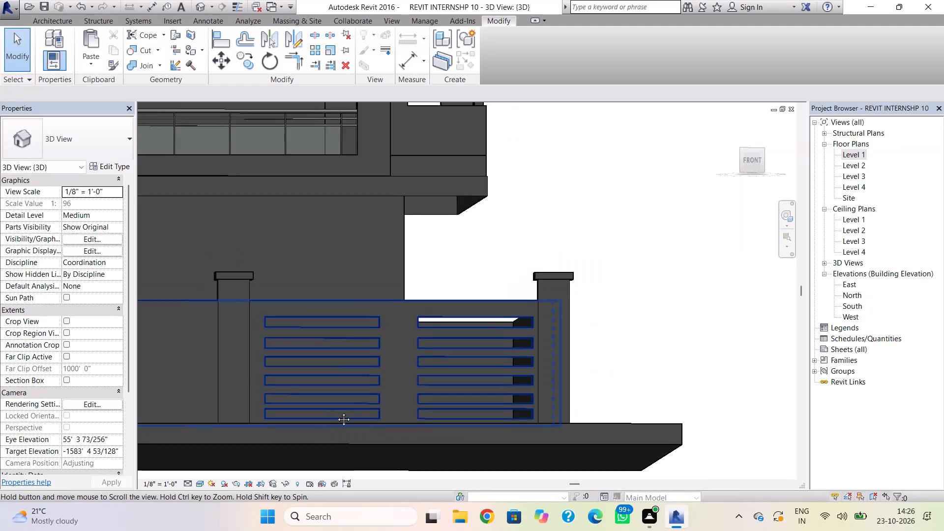
middle_click_drag(336, 412, 619, 411)
middle_click_drag(292, 367, 339, 371)
scroll(295, 368, "down", 1)
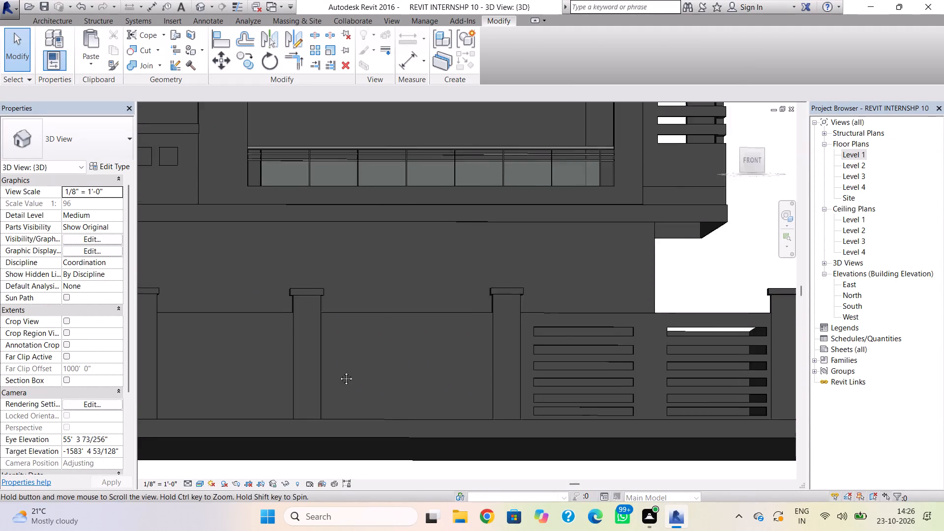
middle_click_drag(339, 371, 452, 372)
left_click(388, 316)
left_click(388, 316)
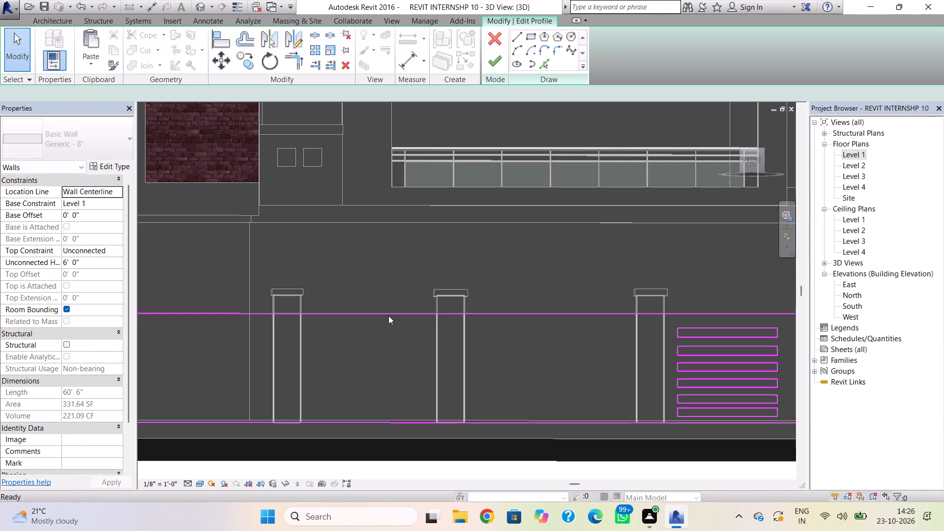
left_click(531, 39)
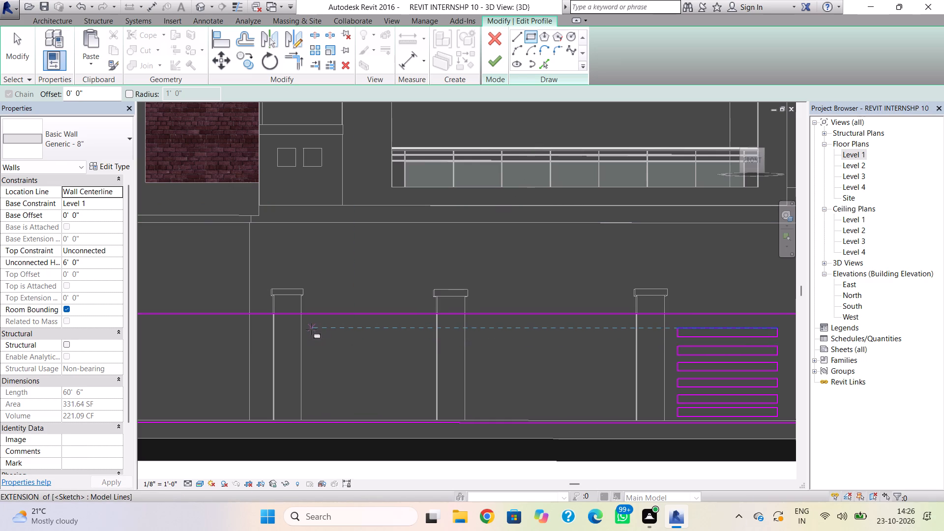
left_click(314, 328)
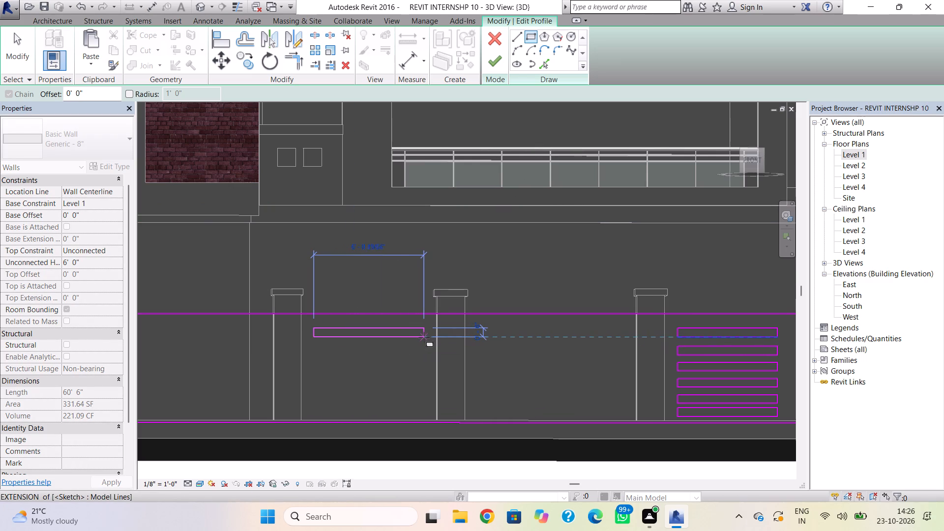
left_click(428, 337)
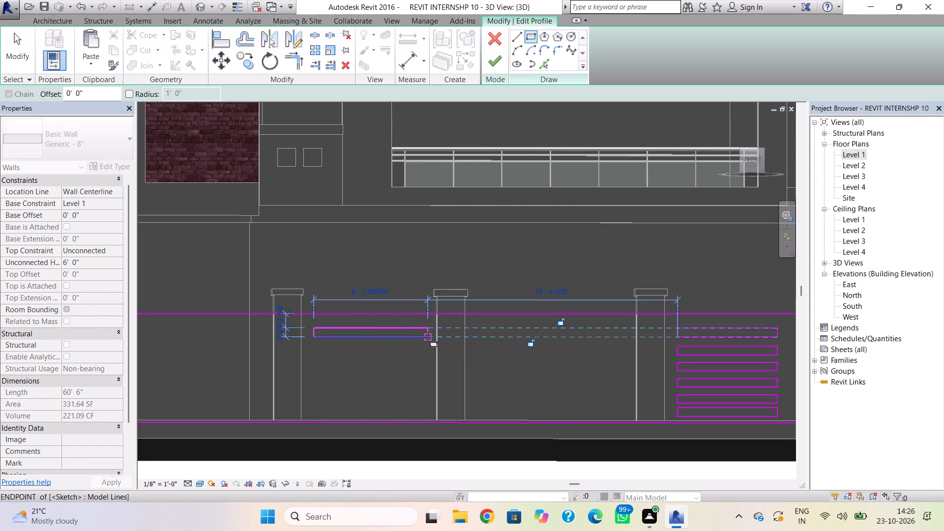
key("Escape")
key("Escape")
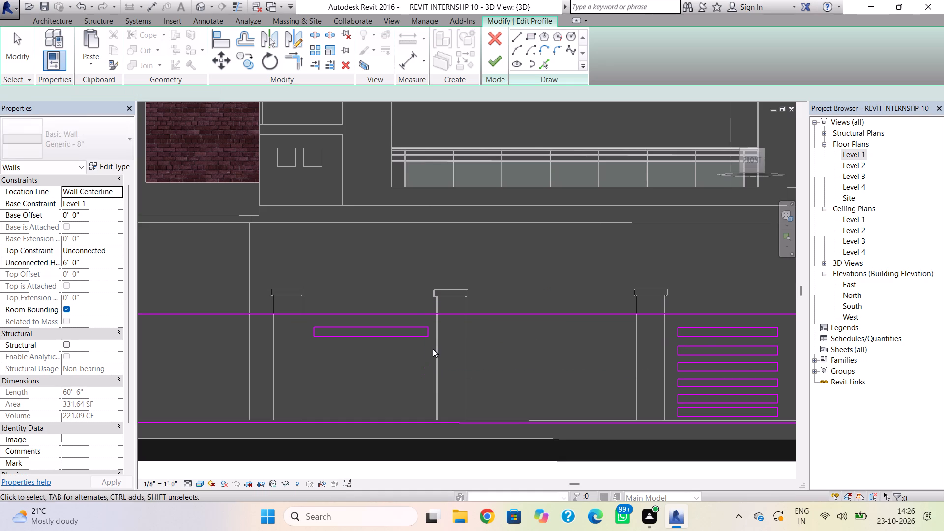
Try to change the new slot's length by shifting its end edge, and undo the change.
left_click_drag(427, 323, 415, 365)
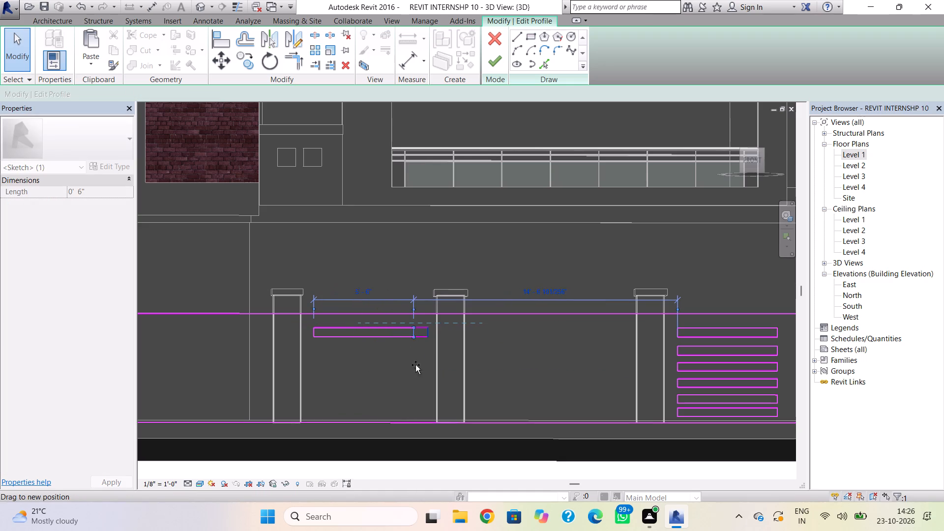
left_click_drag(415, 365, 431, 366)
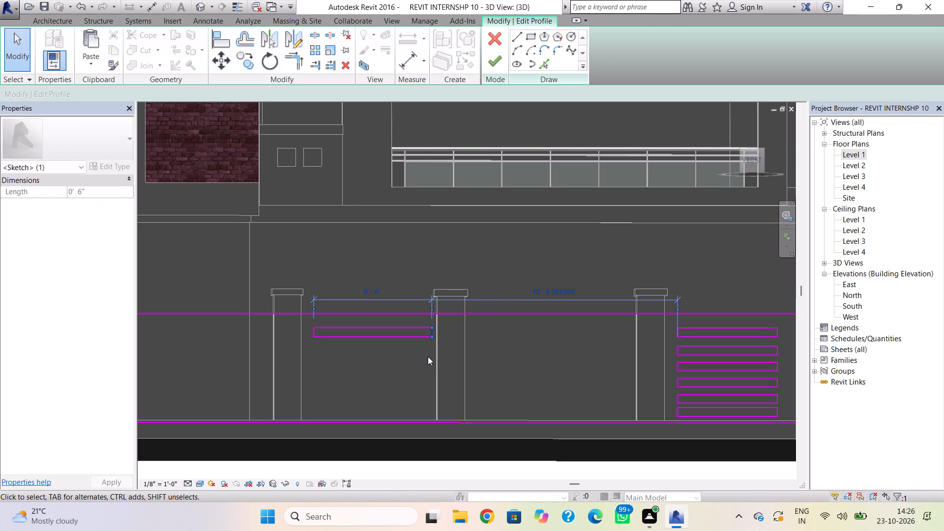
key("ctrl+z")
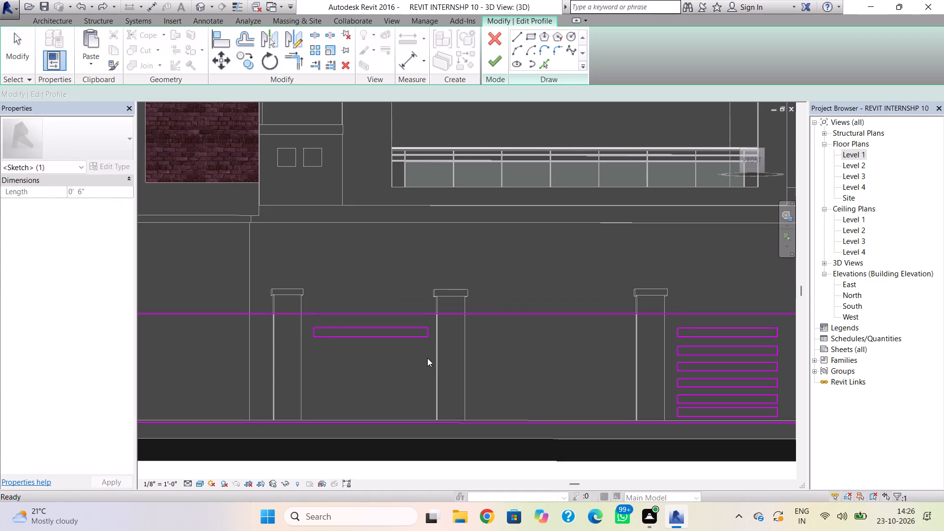
Copy the new slot and paste four copies stacked beneath it, aligned with it, down to near the wall's base.
left_click_drag(432, 322, 312, 374)
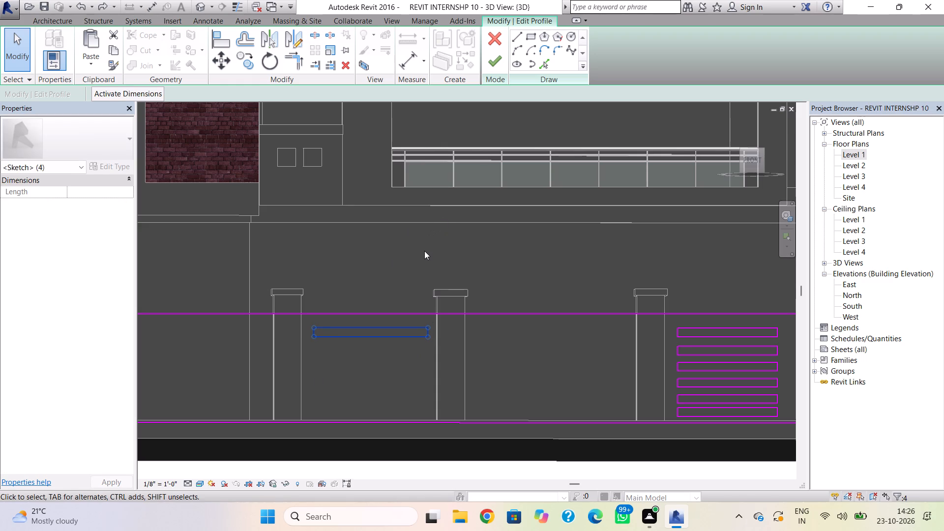
key("ctrl+c")
key("ctrl+v")
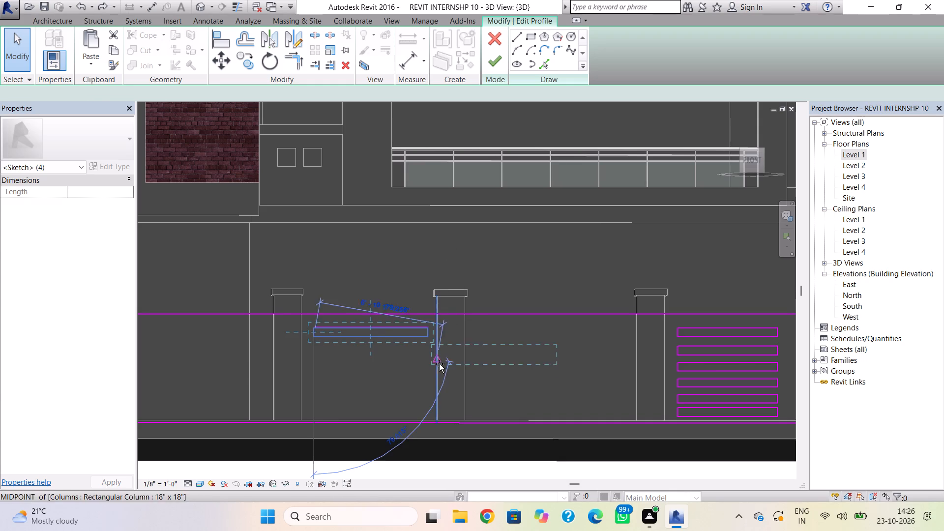
left_click(316, 363, "ctrl")
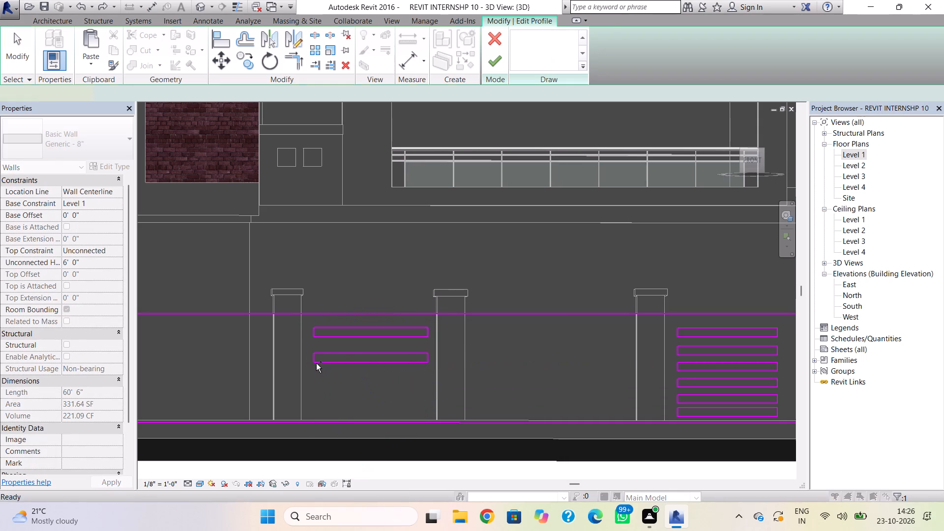
key("ctrl+v")
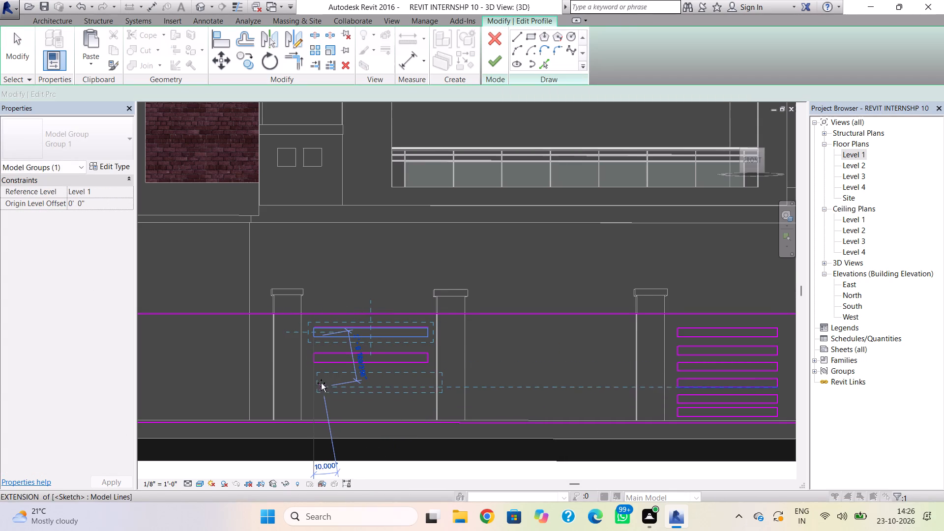
left_click(317, 382, "ctrl")
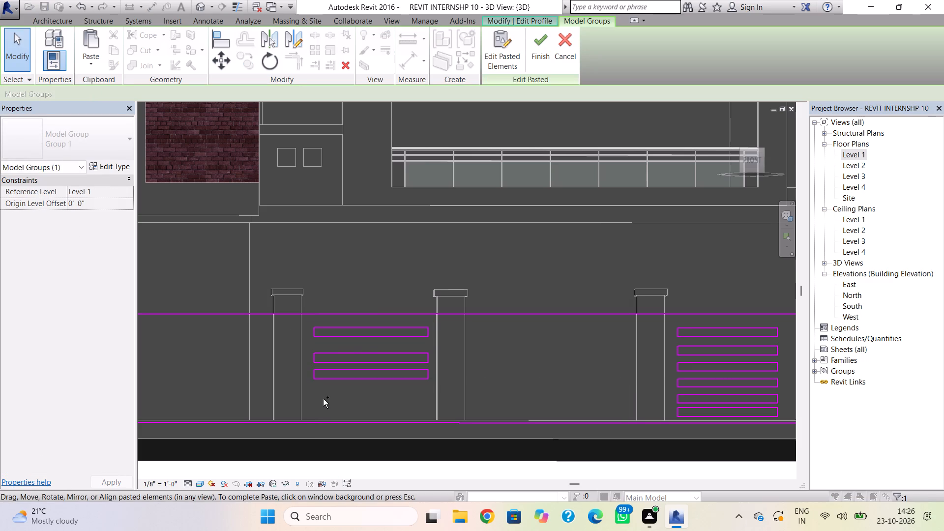
key("ctrl+v")
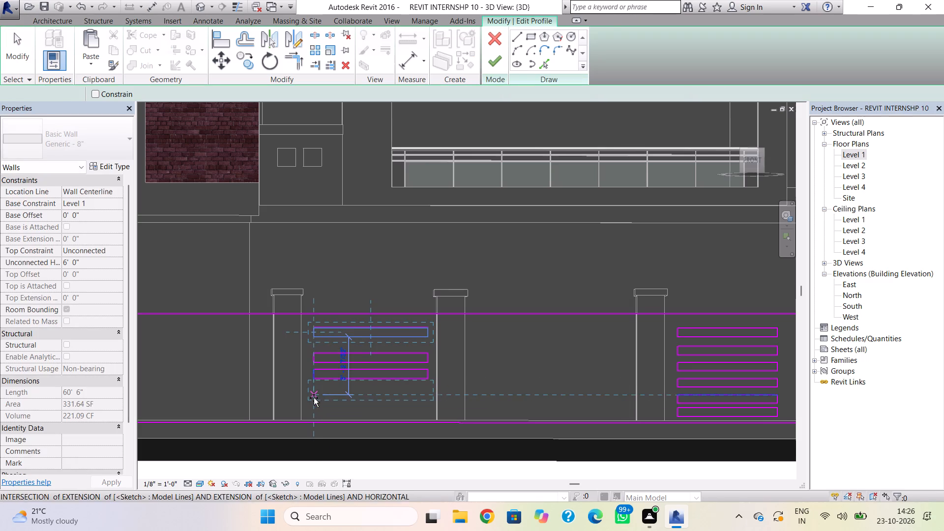
left_click(314, 398, "ctrl")
key("ctrl+v")
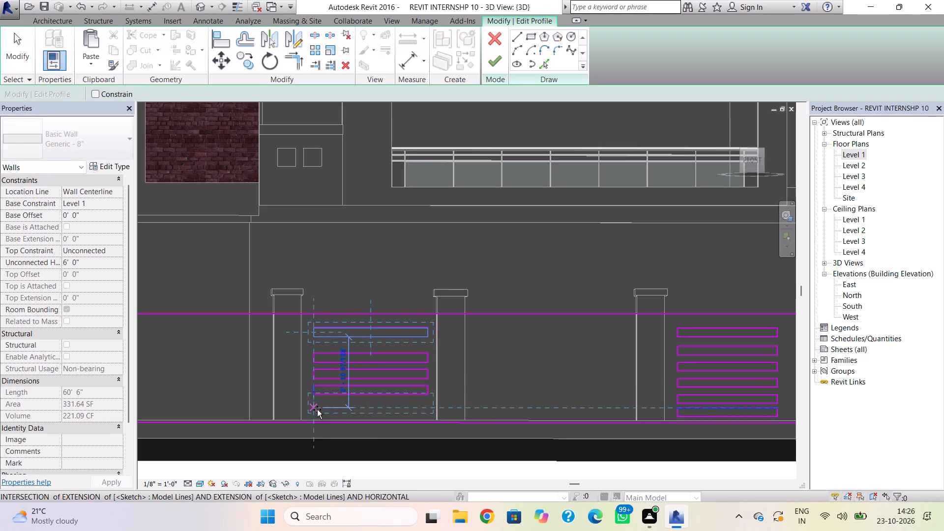
left_click(317, 409, "ctrl")
Paste a fifth aligned copy of the slot into the wide gap directly beneath the top slot.
scroll(325, 406, "up", 2)
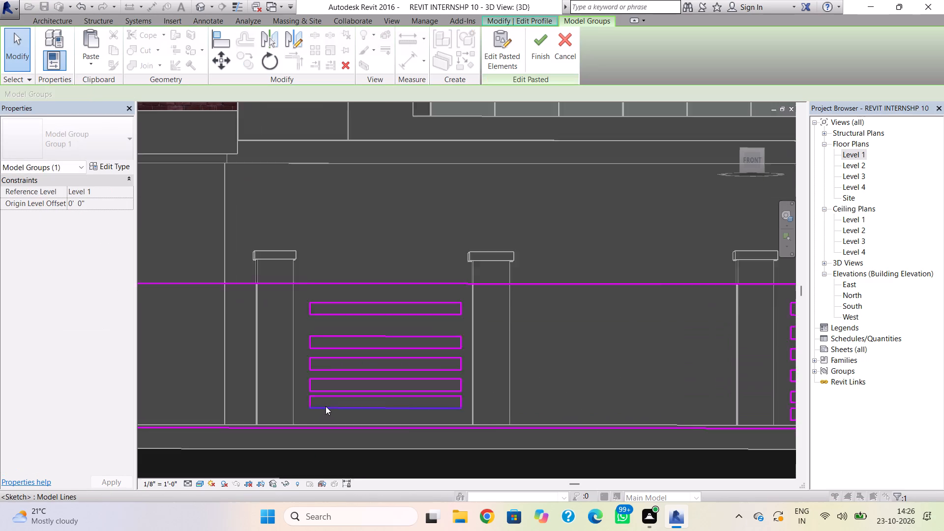
scroll(325, 406, "up", 1)
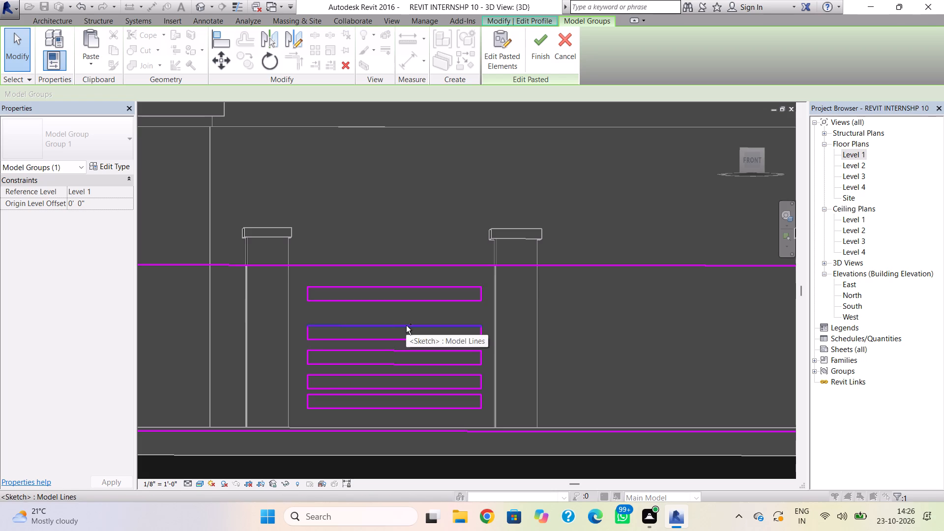
key("ctrl+v")
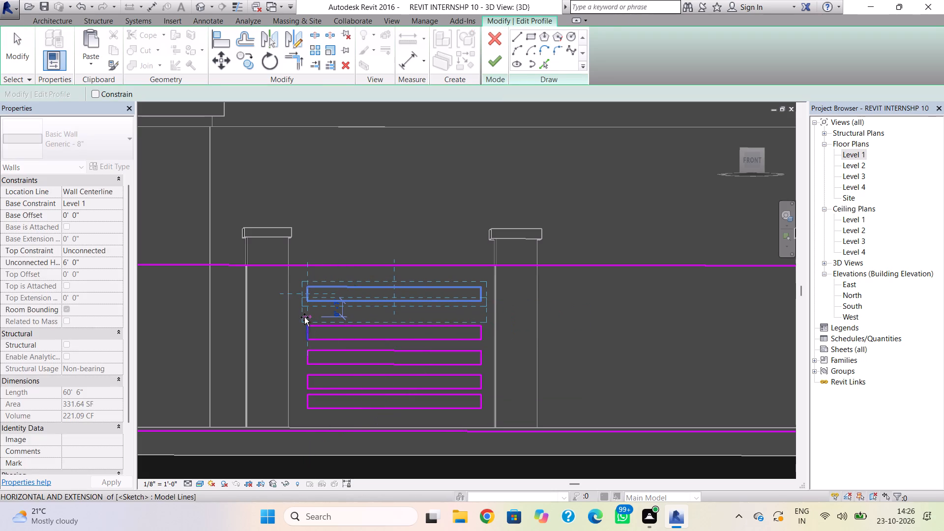
left_click(304, 317)
key("Escape")
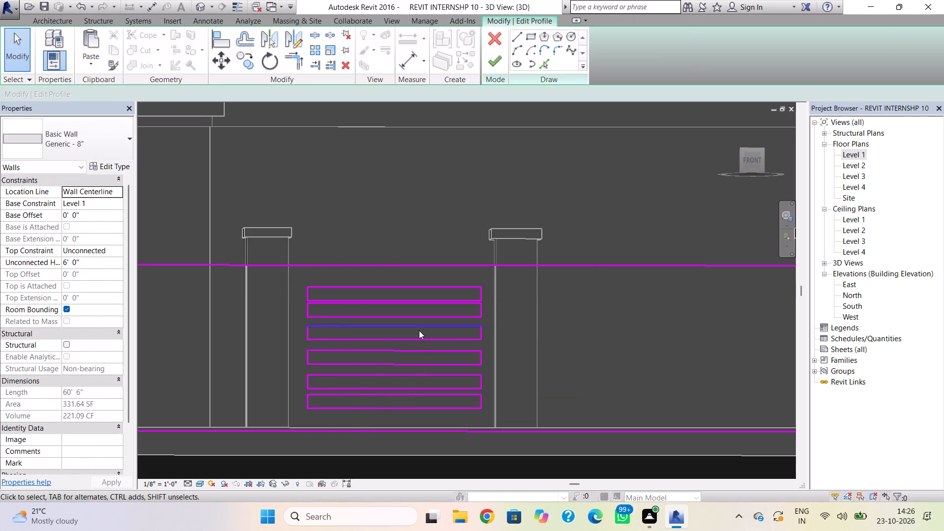
Nudge the top slot's whole rectangle upward in six small increments to widen the gap above the second slot.
scroll(432, 320, "up", 6)
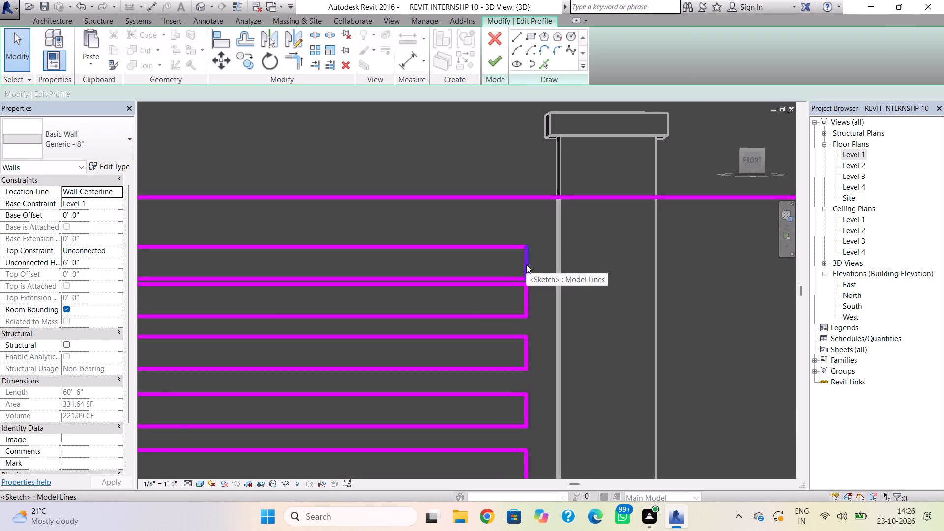
scroll(526, 265, "down", 1)
middle_click_drag(532, 267, 585, 265)
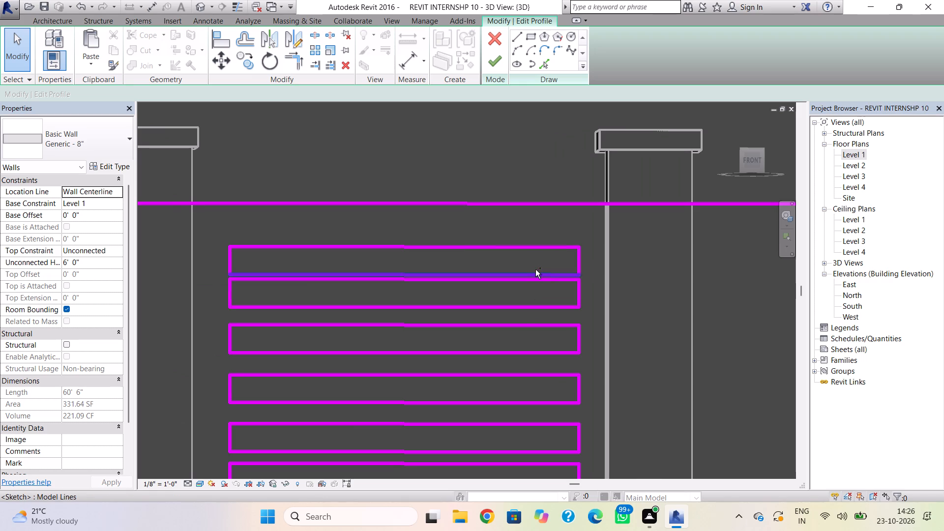
left_click(533, 271, "ctrl")
left_click(575, 264, "ctrl")
left_click(540, 247, "ctrl")
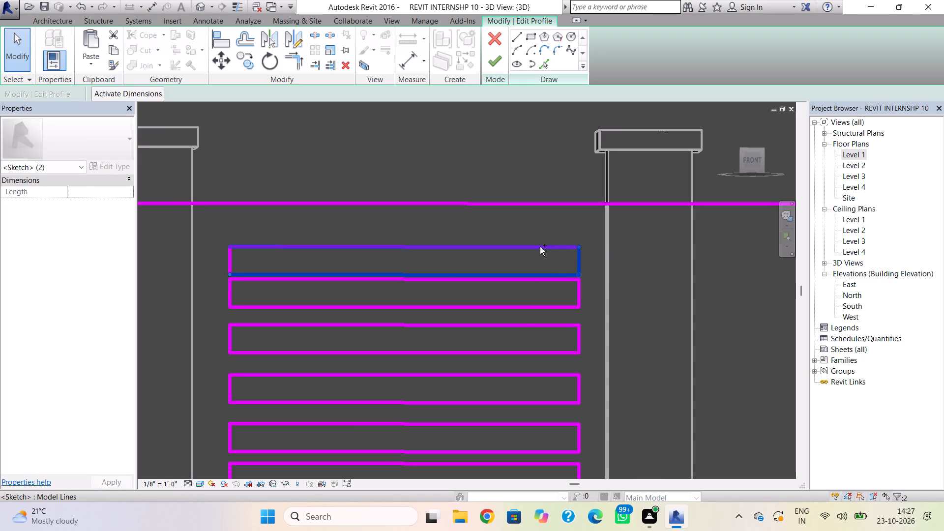
left_click(226, 261, "ctrl")
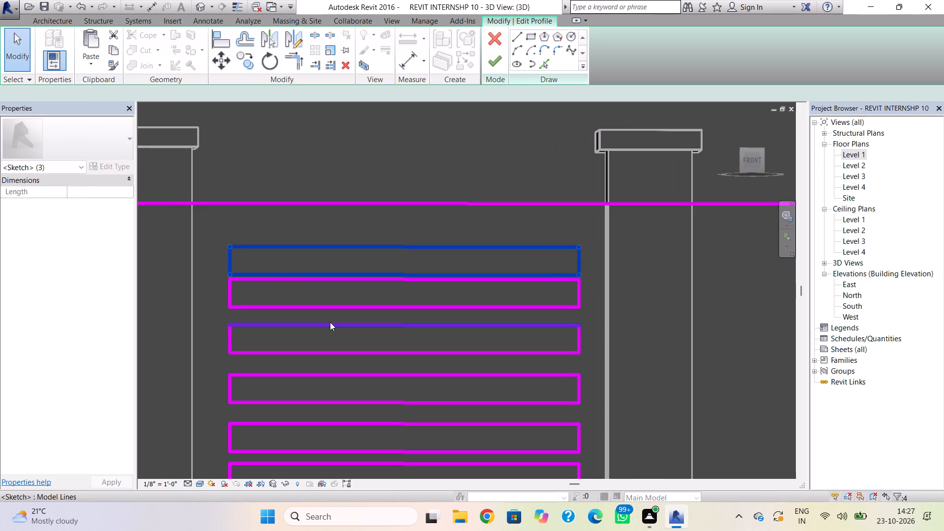
key("Up")
key("Up")
key("Up")
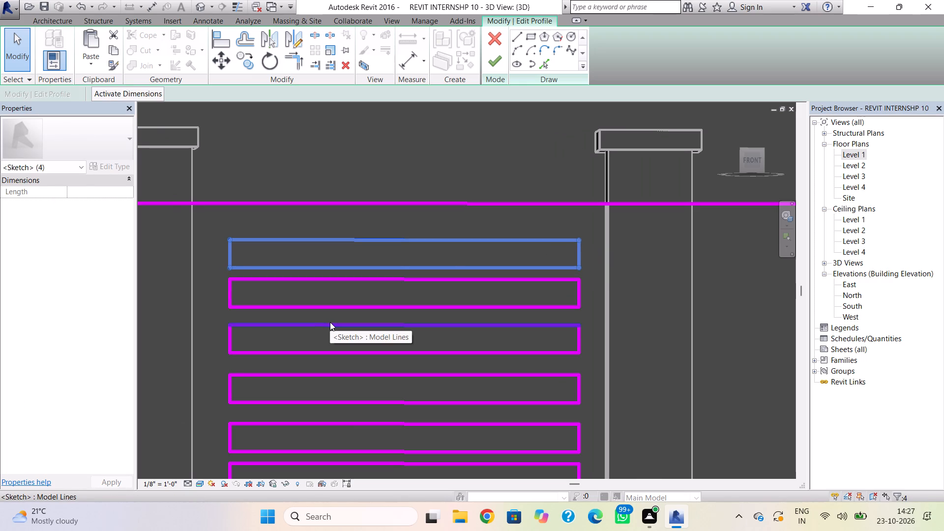
key("Up")
key("Up")
key("Up")
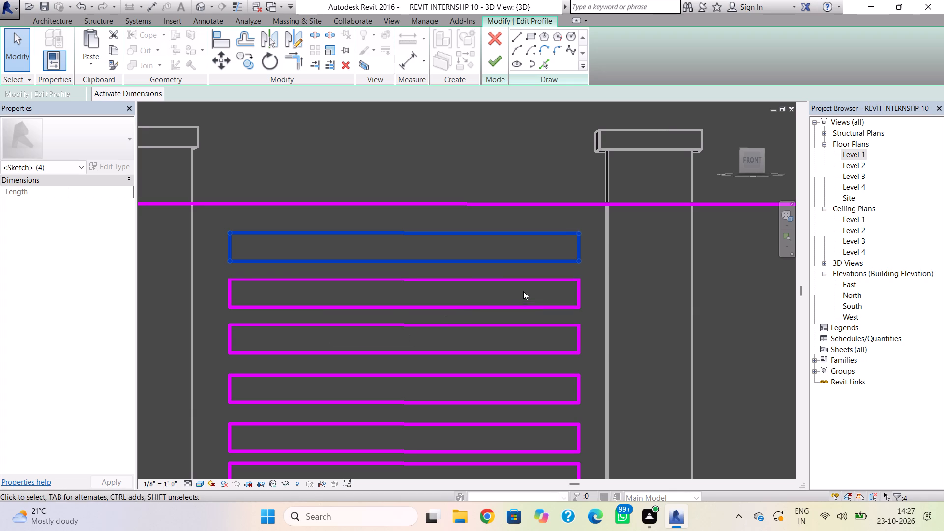
Nudge the second slot's whole rectangle slightly upward in two small increments.
left_click(563, 283)
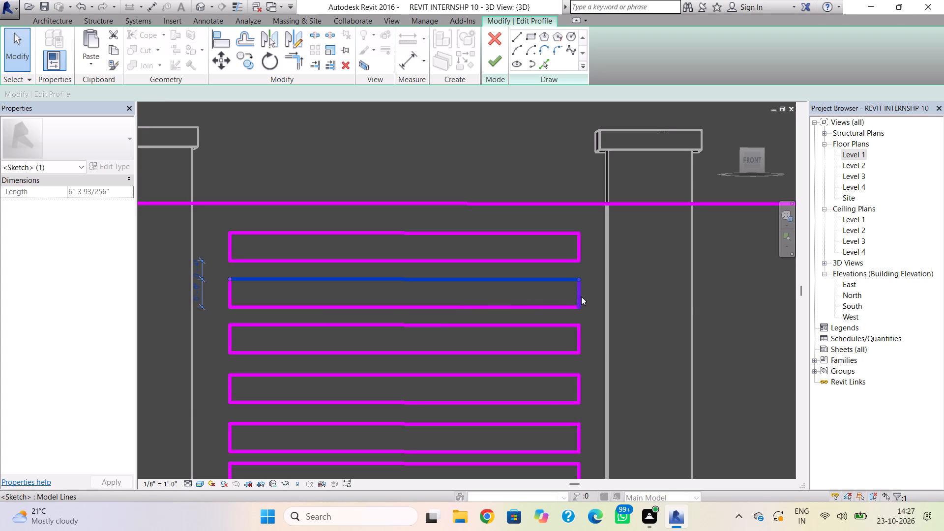
left_click(581, 296, "ctrl")
left_click(553, 313, "ctrl")
left_click(229, 299, "ctrl")
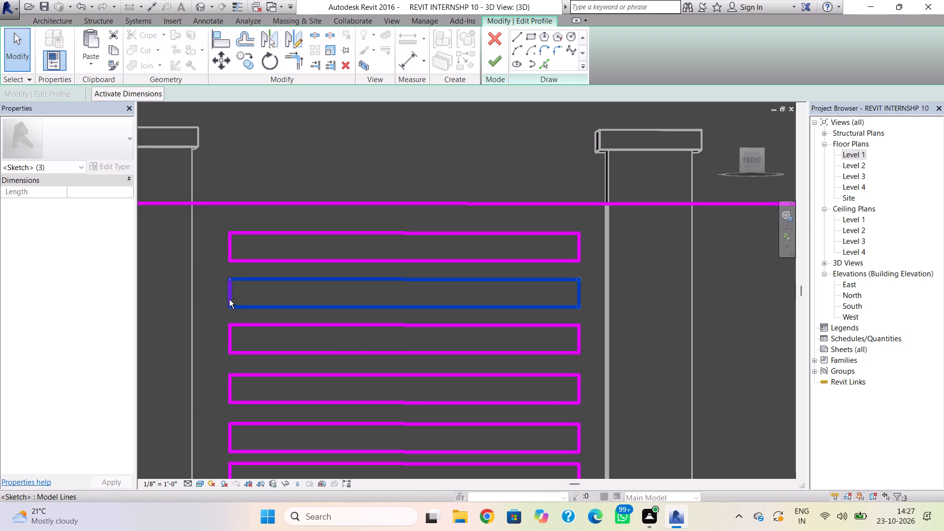
key("Up")
key("Up")
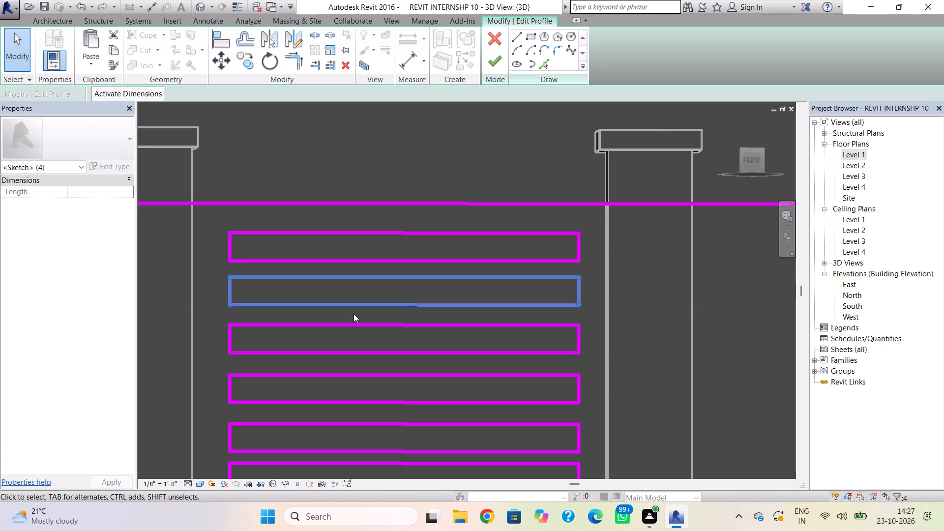
Nudge the third slot's whole rectangle slightly upward in two small increments.
left_click_drag(588, 322, 503, 365)
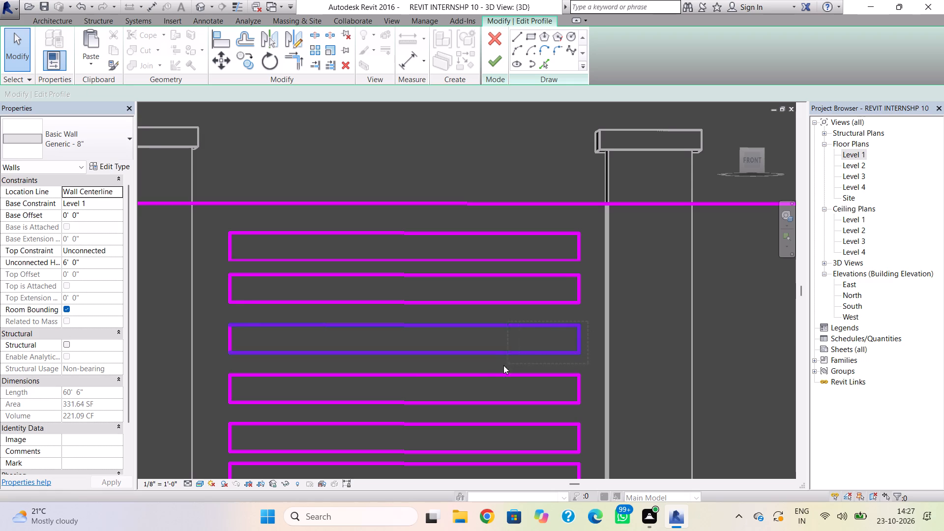
left_click_drag(503, 365, 224, 356)
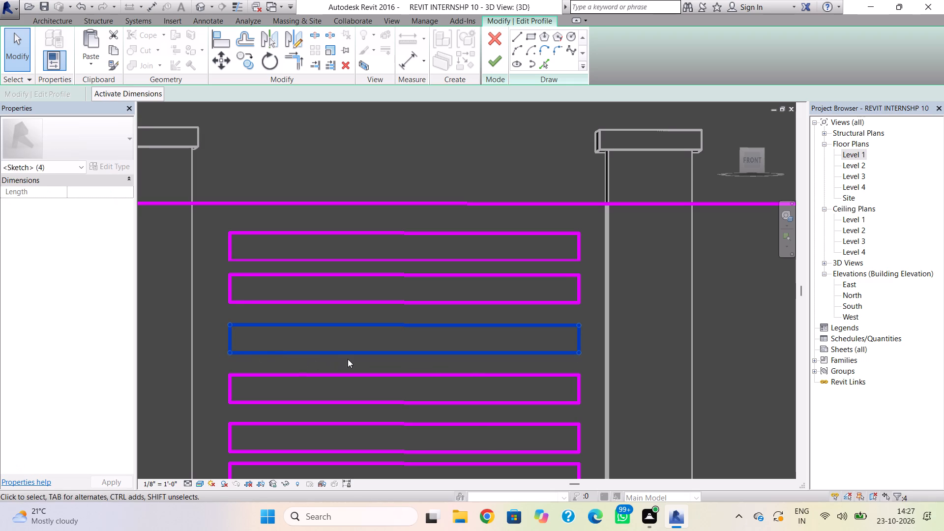
key("Up")
key("Up")
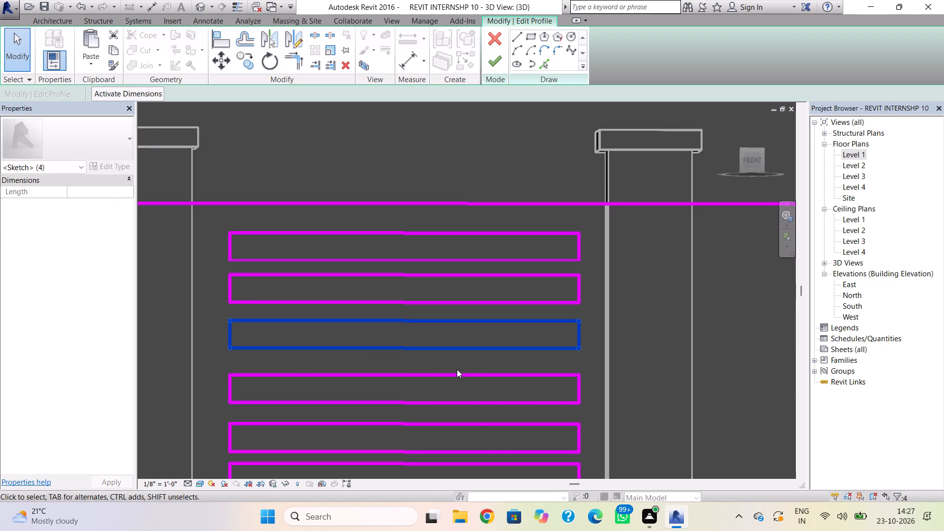
Nudge the fourth slot's whole rectangle slightly upward in three small increments.
left_click_drag(585, 368, 514, 414)
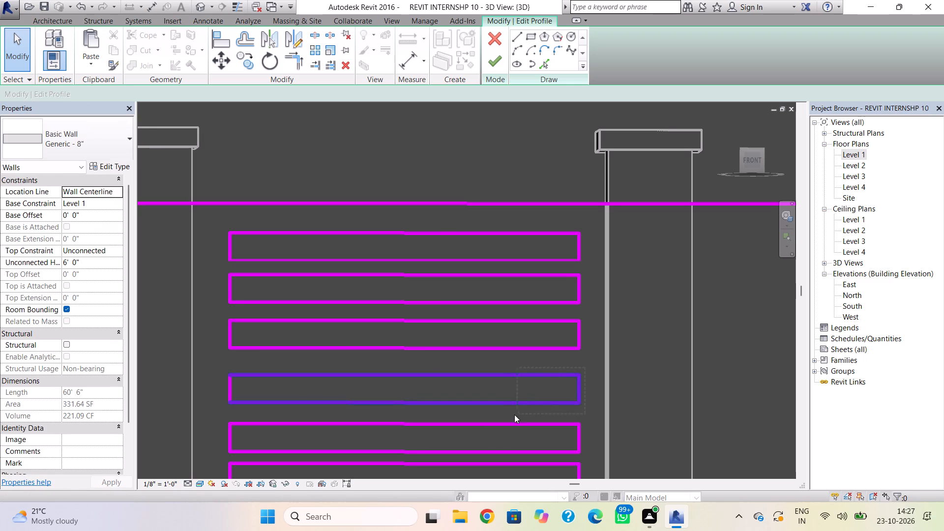
left_click_drag(514, 414, 221, 410)
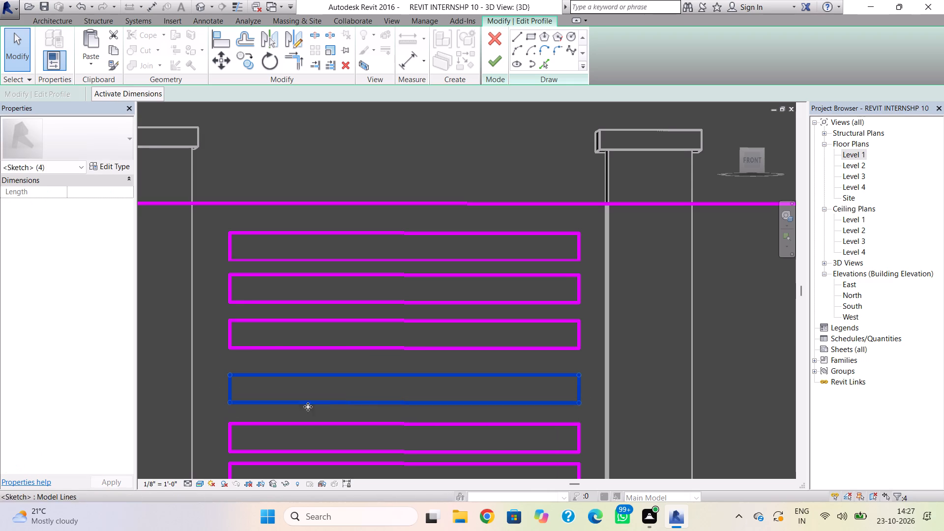
key("Up")
key("Up")
key("Up")
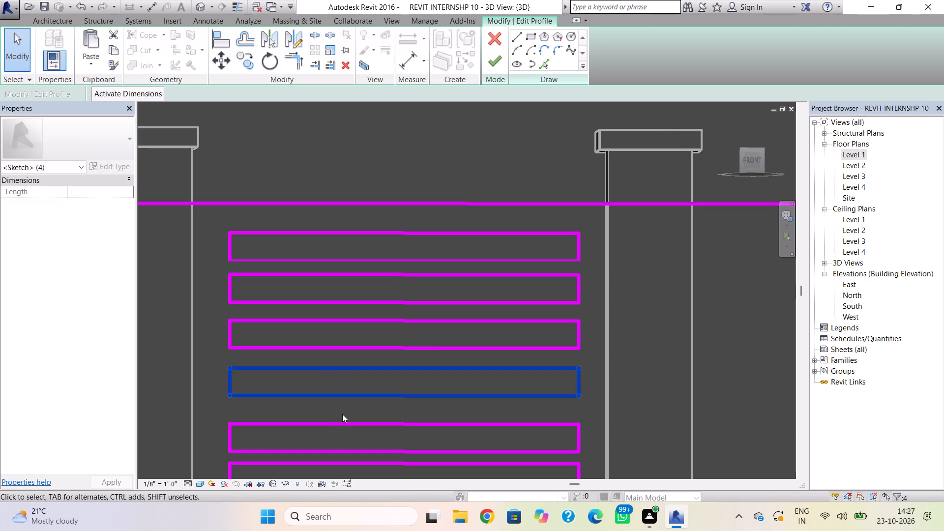
Nudge the fifth slot's whole rectangle upward in three small increments to widen the gap above the lowest slot.
scroll(392, 383, "down", 1)
middle_click_drag(388, 375, 382, 296)
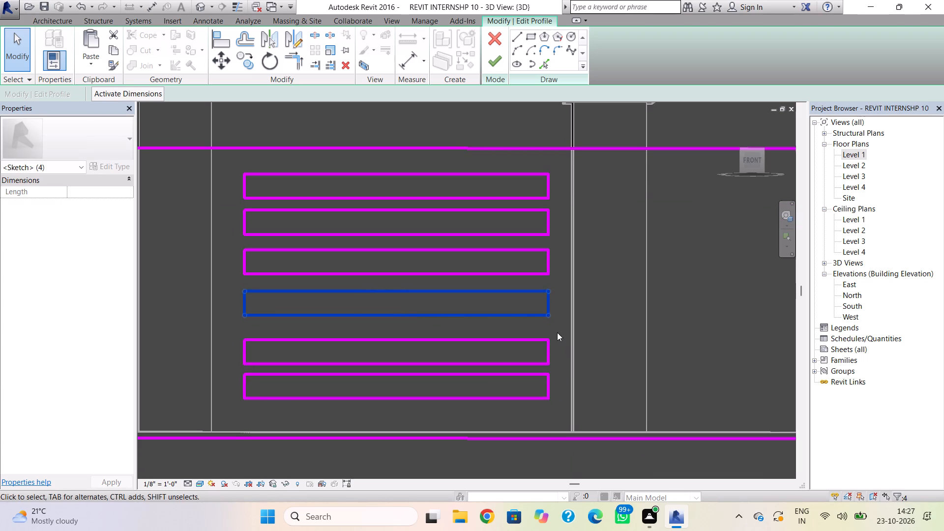
left_click_drag(557, 332, 347, 365)
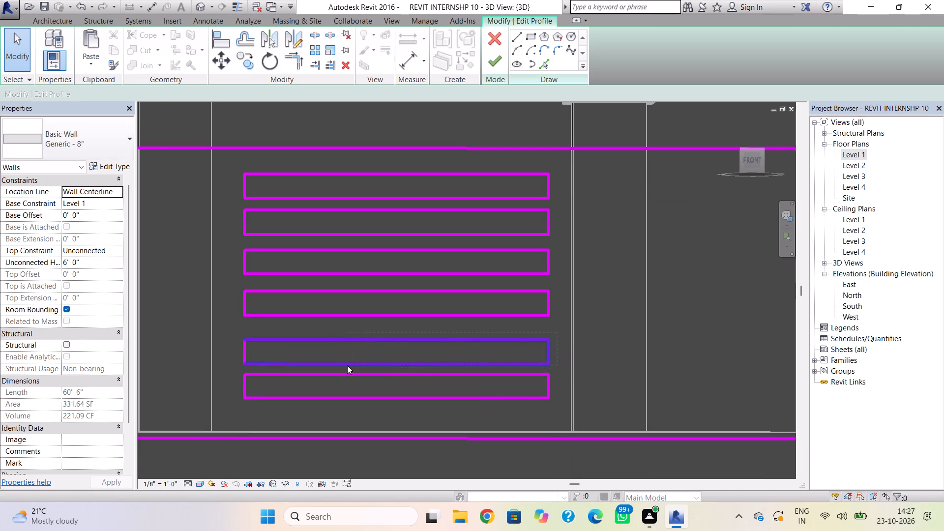
left_click_drag(347, 365, 235, 371)
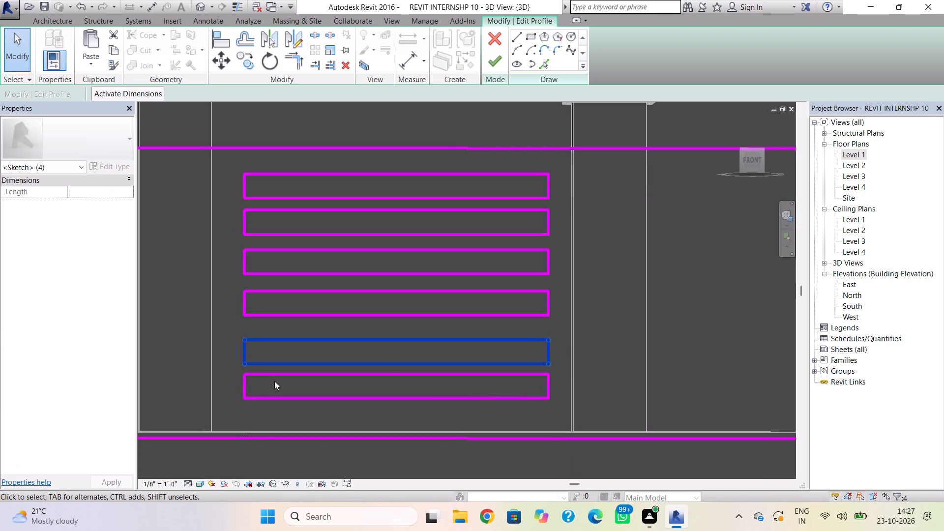
key("Up")
key("Up")
key("Up")
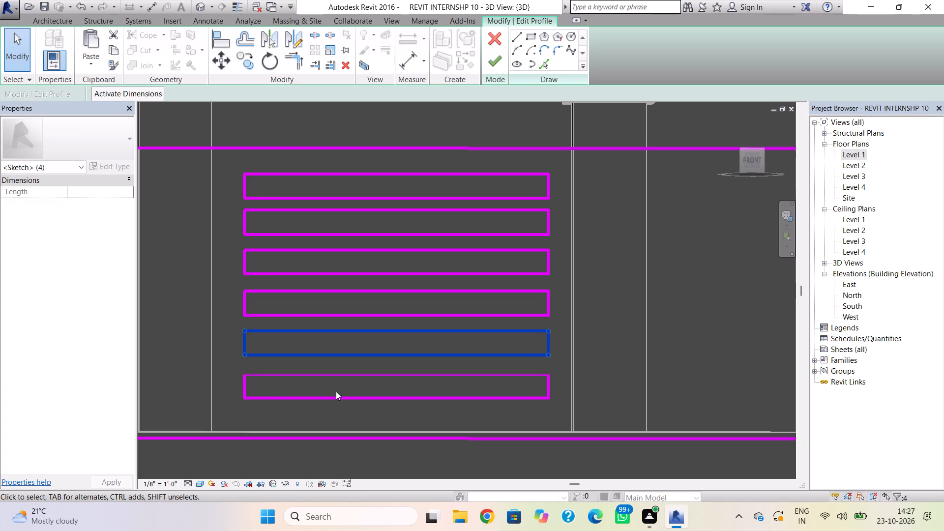
Nudge the lowest slot's whole rectangle slightly upward in two small increments.
left_click_drag(557, 366, 370, 417)
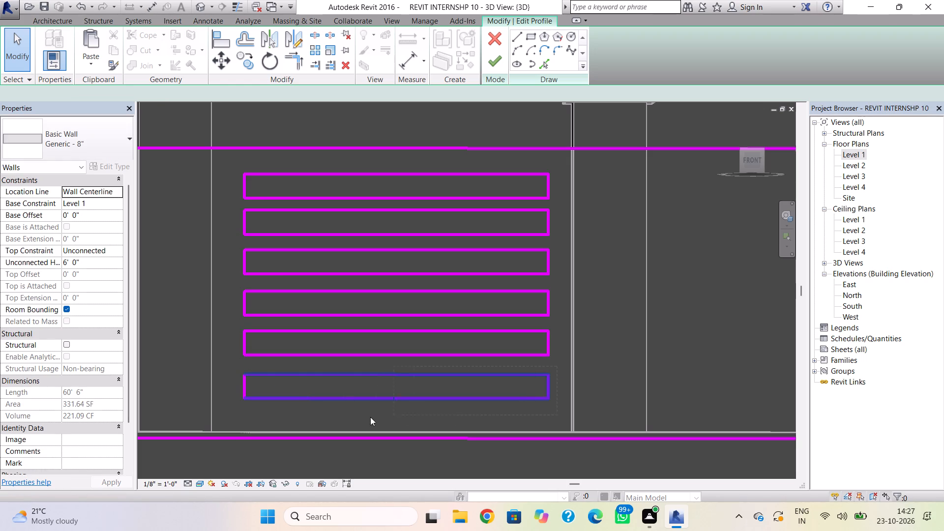
left_click_drag(370, 417, 237, 418)
key("Up")
key("Up")
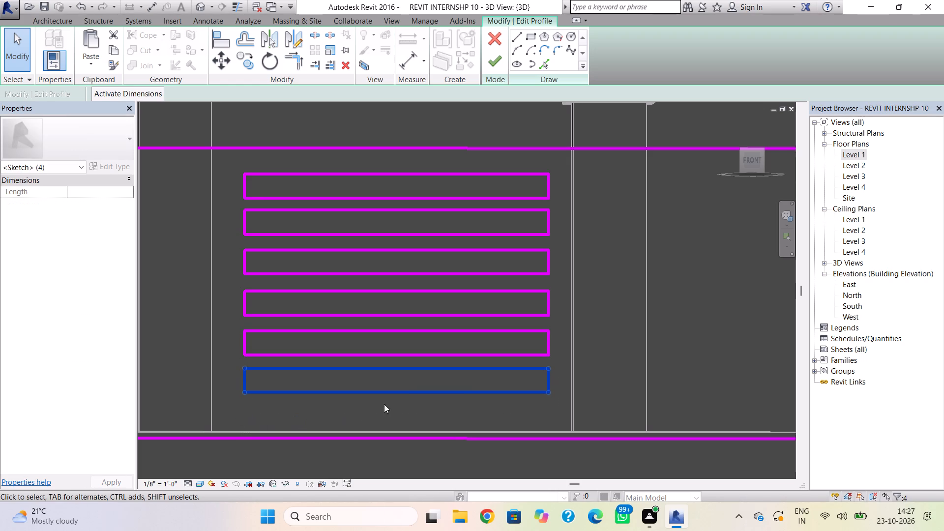
Shift all six slot rectangles of the bay together slightly upward in two small increments.
scroll(408, 394, "down", 1)
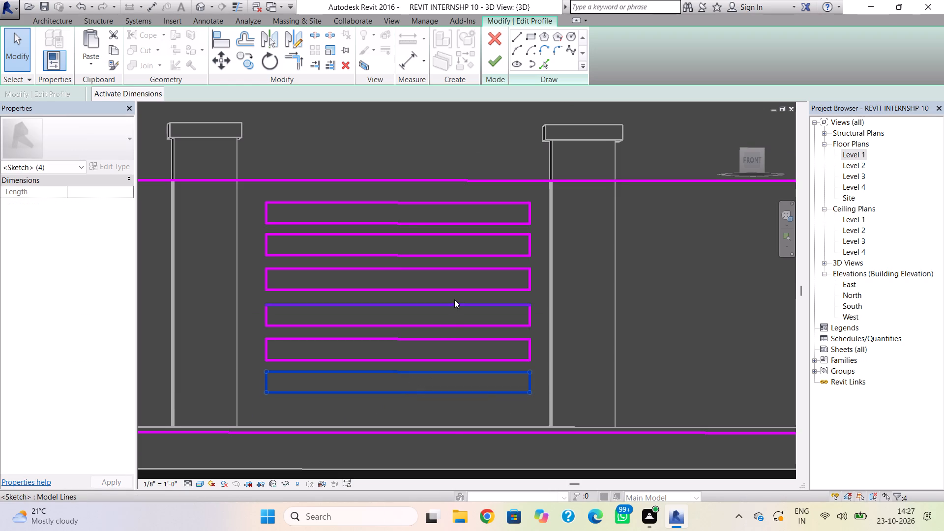
left_click_drag(536, 197, 418, 397)
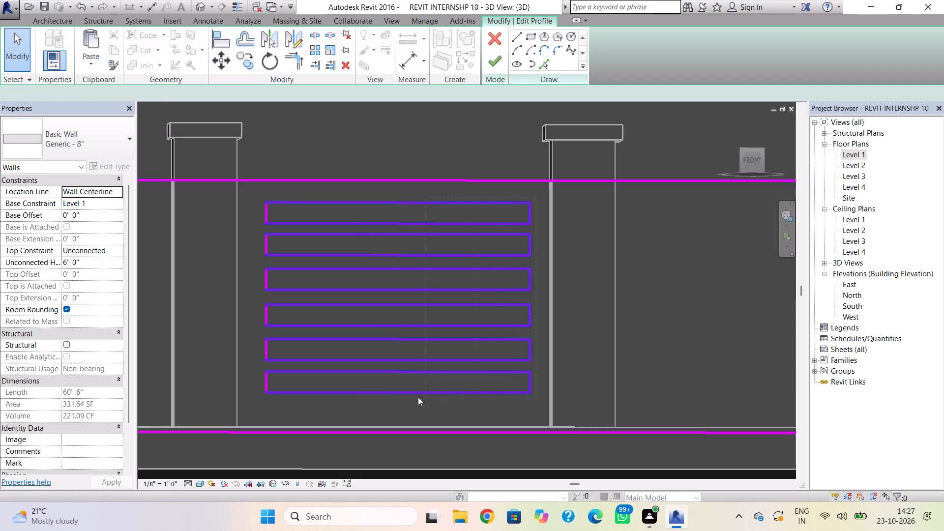
left_click_drag(418, 397, 250, 402)
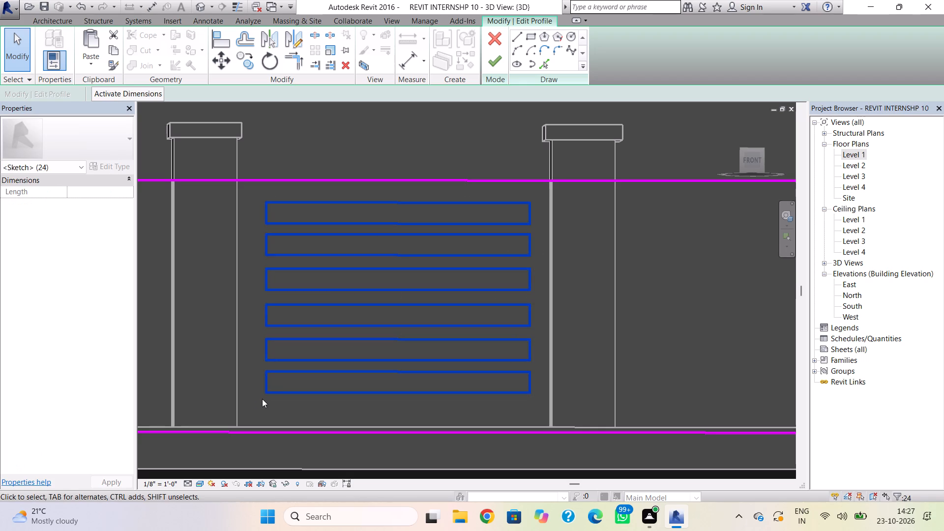
key("Up")
key("Up")
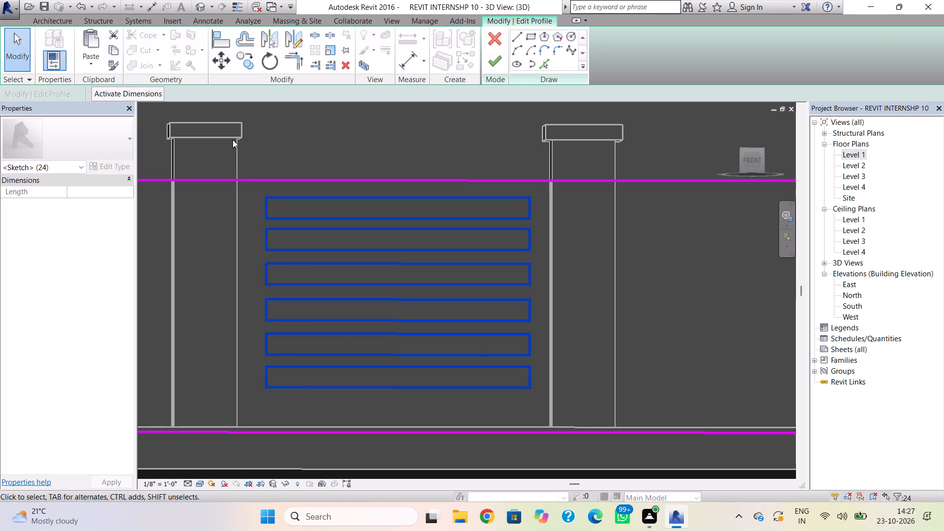
left_click(279, 141)
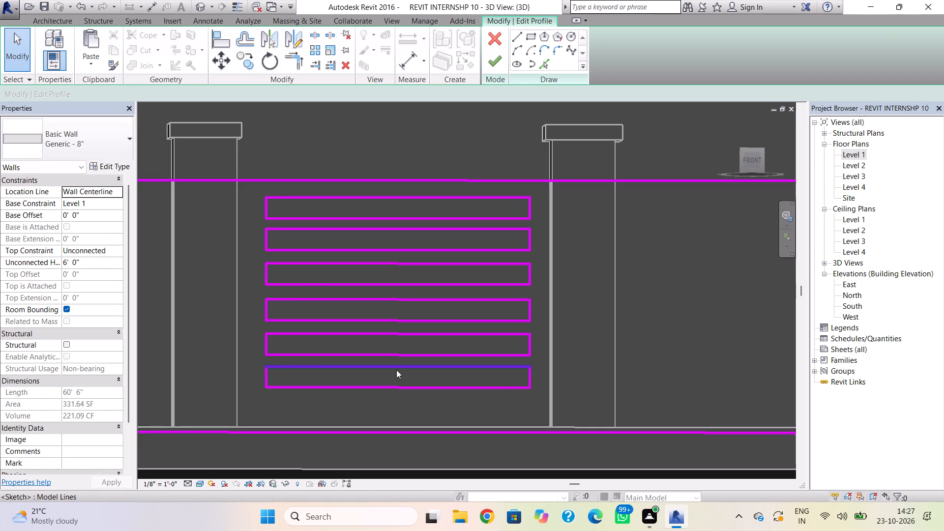
Copy the lowest slot rectangle and paste it aligned directly beneath as a seventh slot, just above the wall's base.
left_click_drag(257, 361, 284, 370)
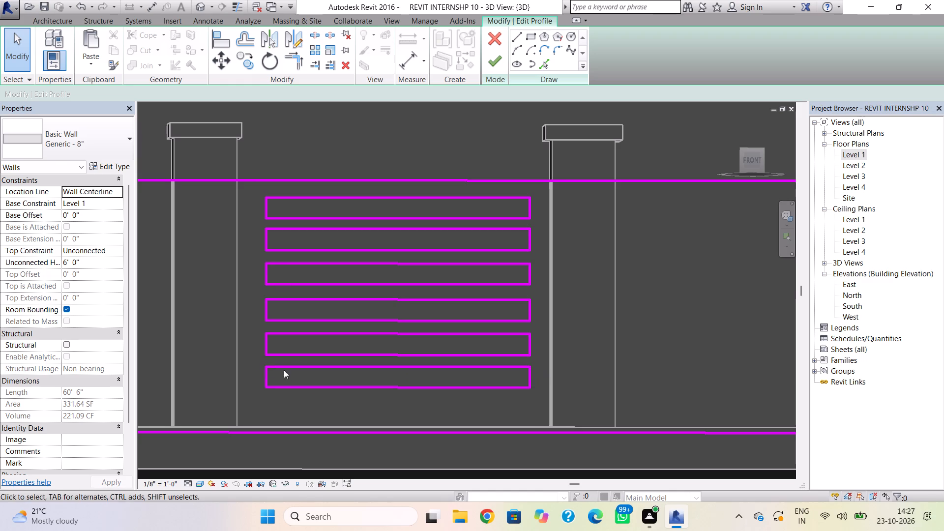
left_click_drag(284, 370, 539, 404)
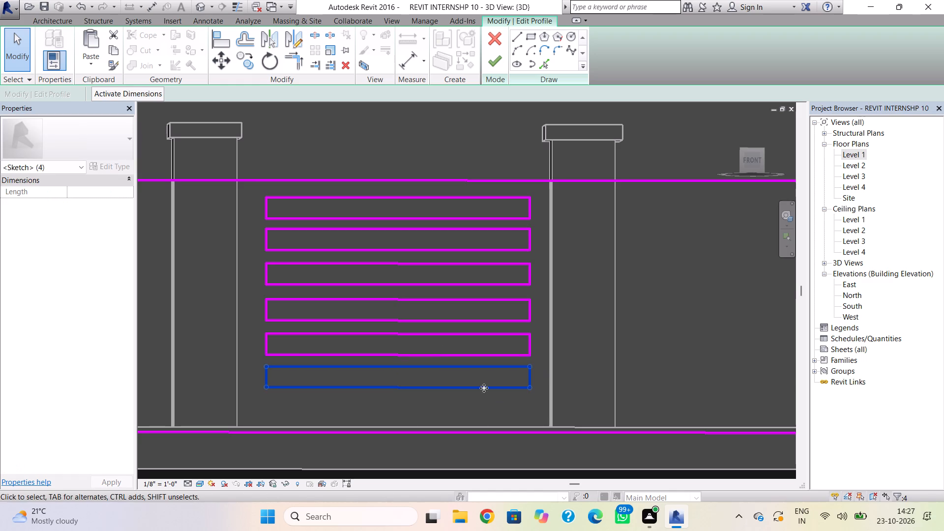
key("ctrl+c")
key("ctrl+v")
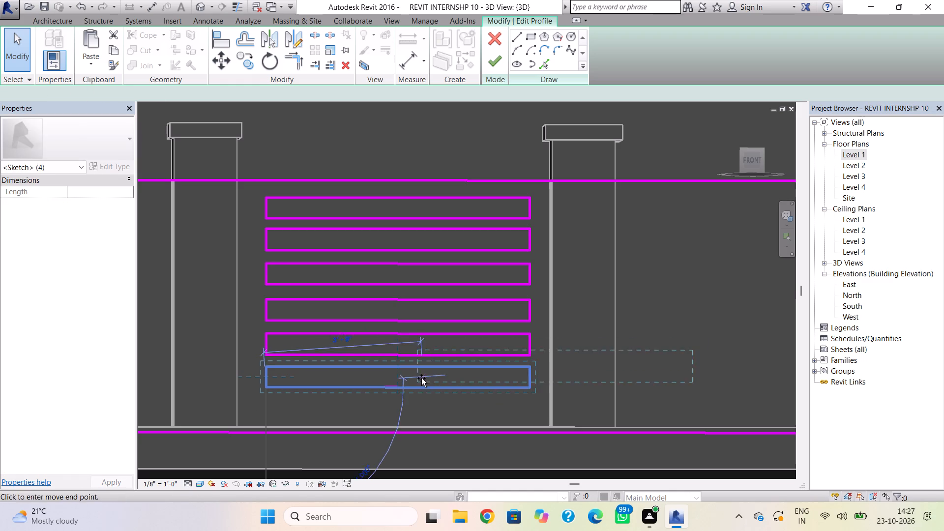
left_click(266, 422)
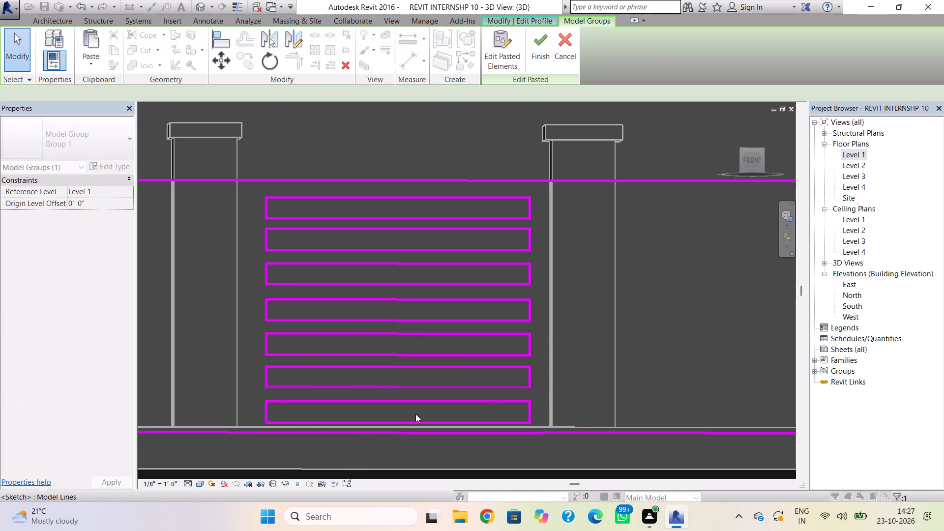
key("Escape")
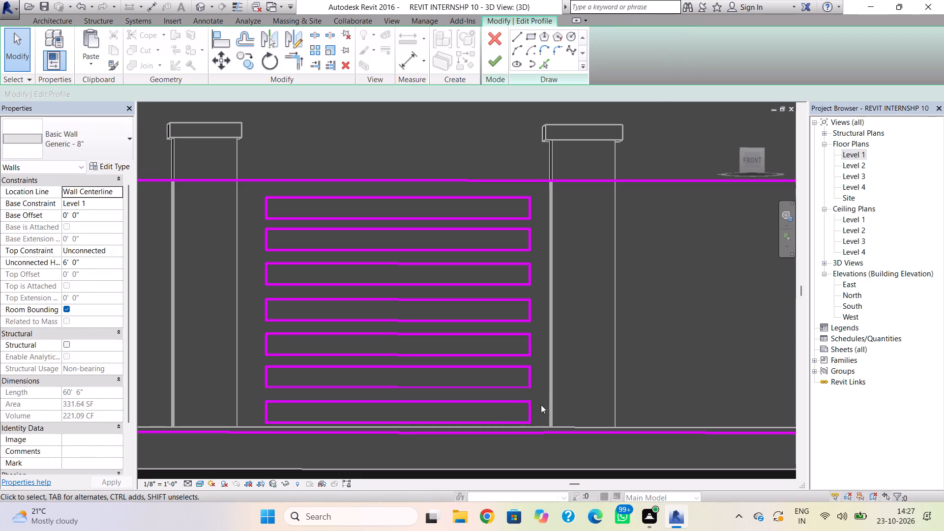
Nudge the new seventh slot's whole rectangle slightly upward in two small increments, away from the wall's base.
left_click_drag(539, 398, 352, 422)
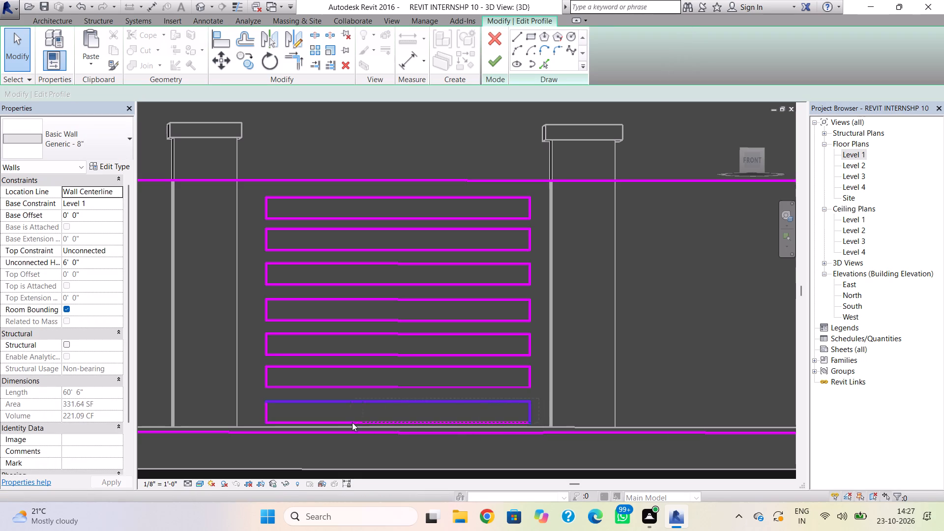
left_click_drag(352, 422, 258, 425)
key("Up")
key("Up")
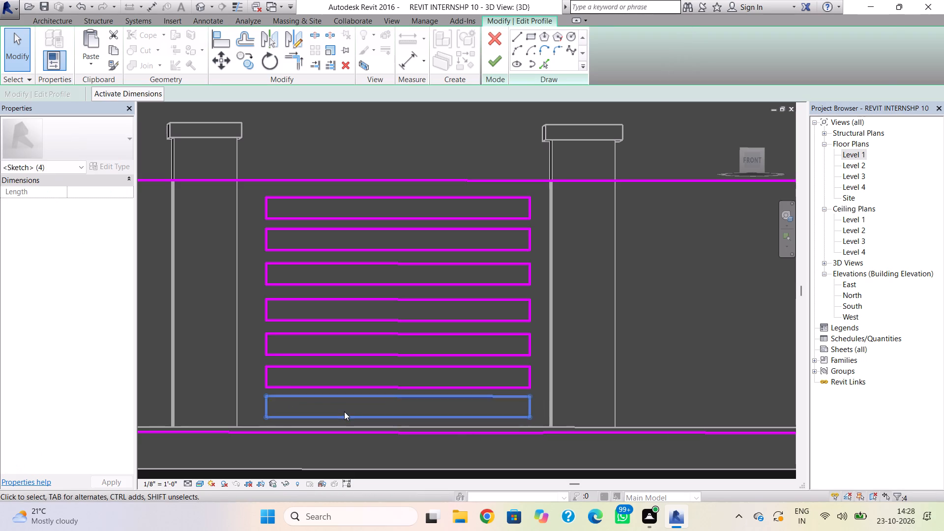
left_click(736, 323)
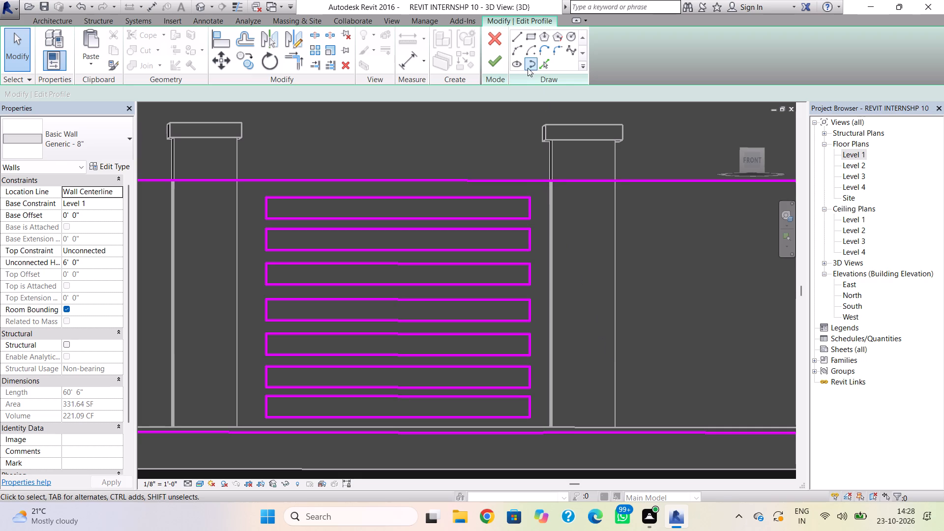
Finish the wall's profile edit to cut the stack of seven slots through the bay.
left_click(499, 70)
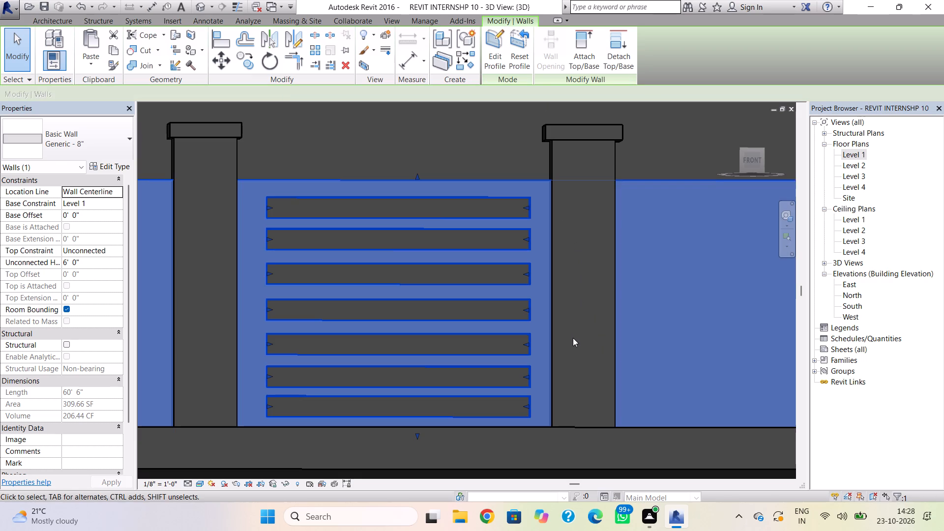
Create an in-place model in the Walls category, accepting the suggested name.
scroll(573, 338, "down", 3)
middle_click_drag(587, 351, 357, 357)
scroll(559, 368, "down", 1)
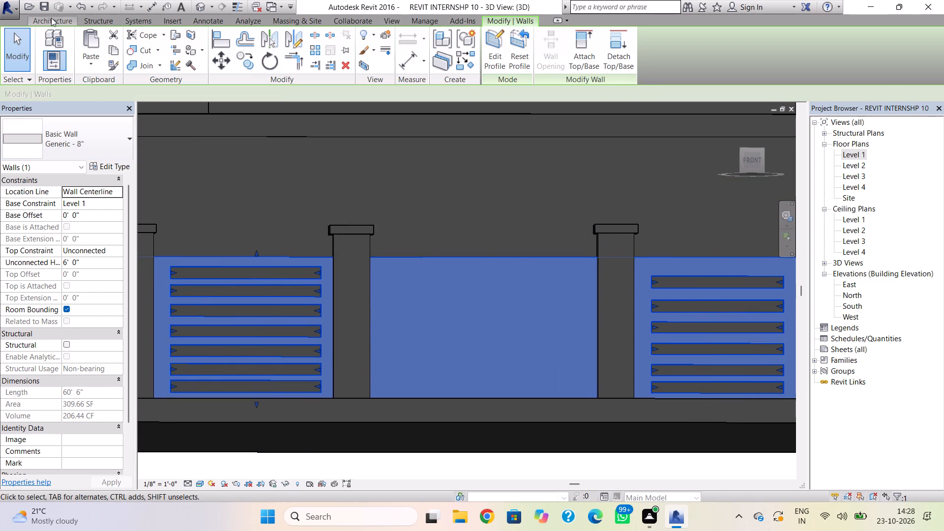
left_click(58, 10)
left_click(57, 25)
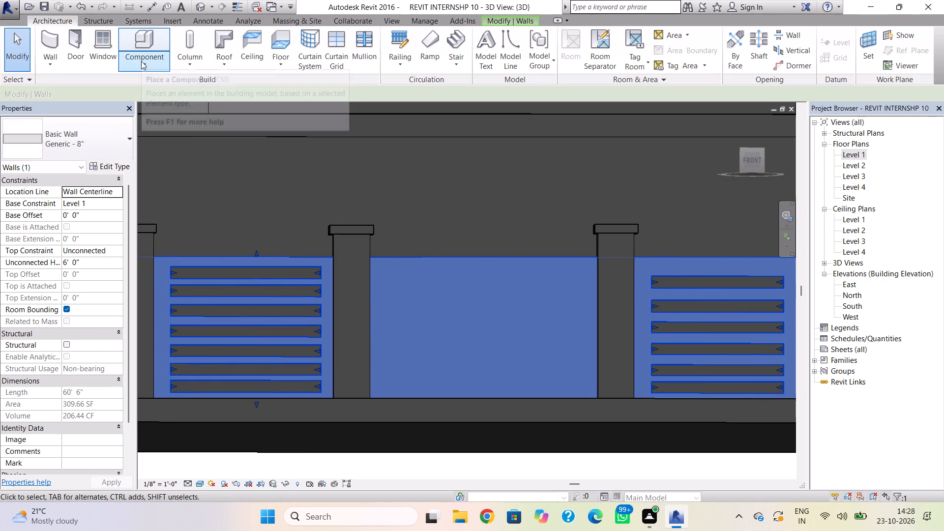
left_click(141, 61)
left_click(159, 106)
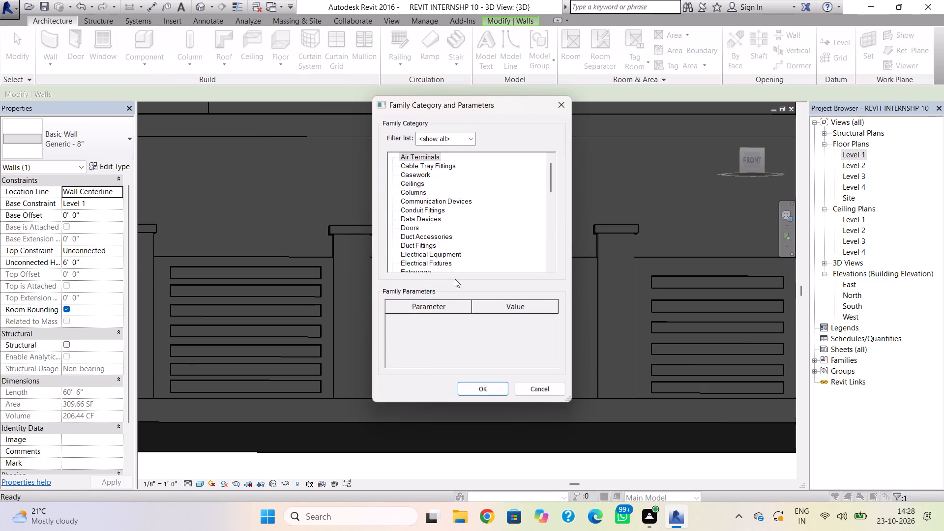
scroll(451, 237, "down", 11)
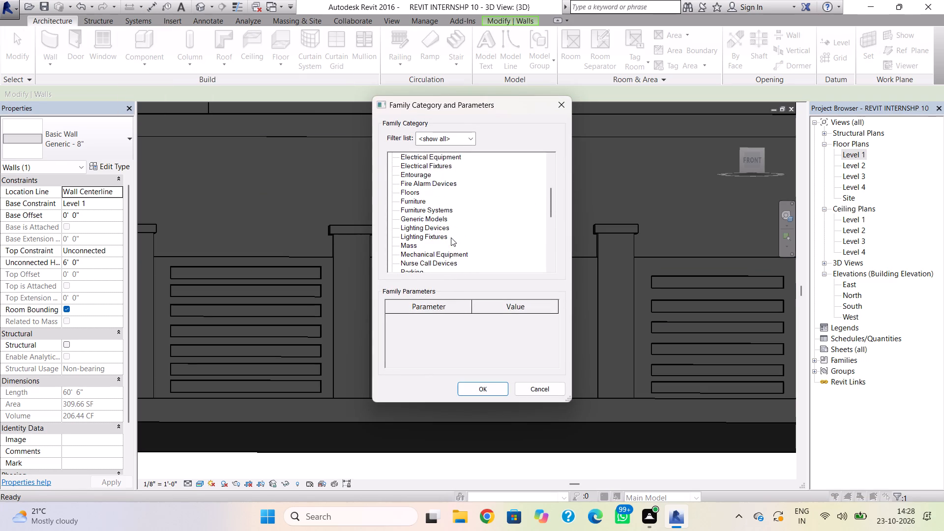
scroll(451, 237, "down", 16)
scroll(441, 261, "up", 1)
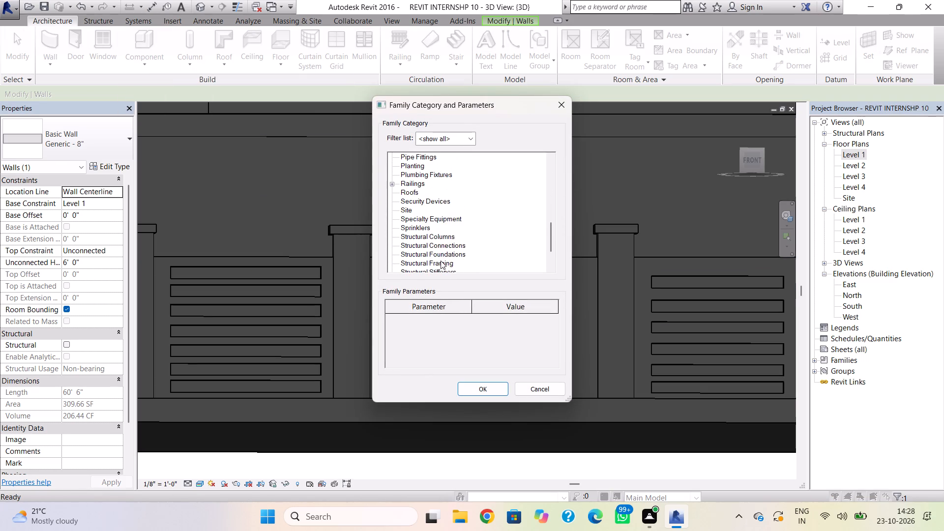
scroll(440, 262, "down", 5)
double_click(415, 256)
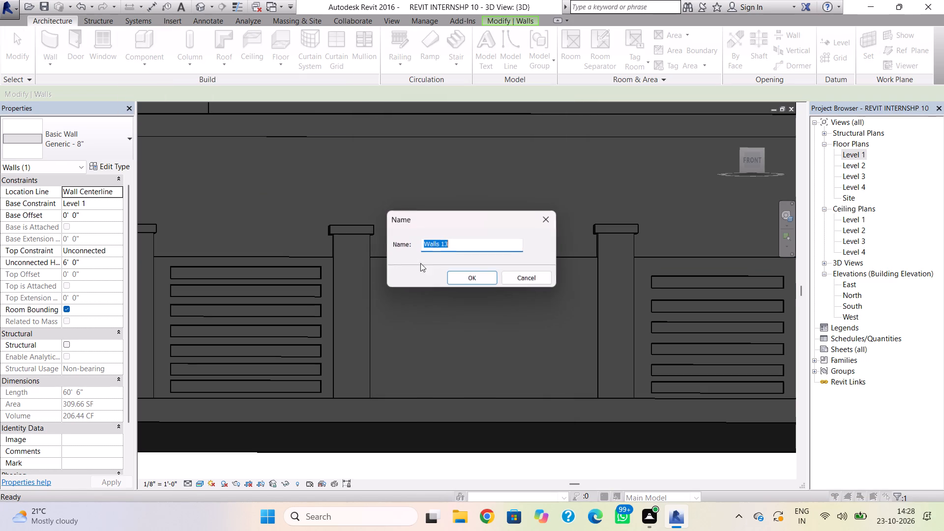
left_click(466, 279)
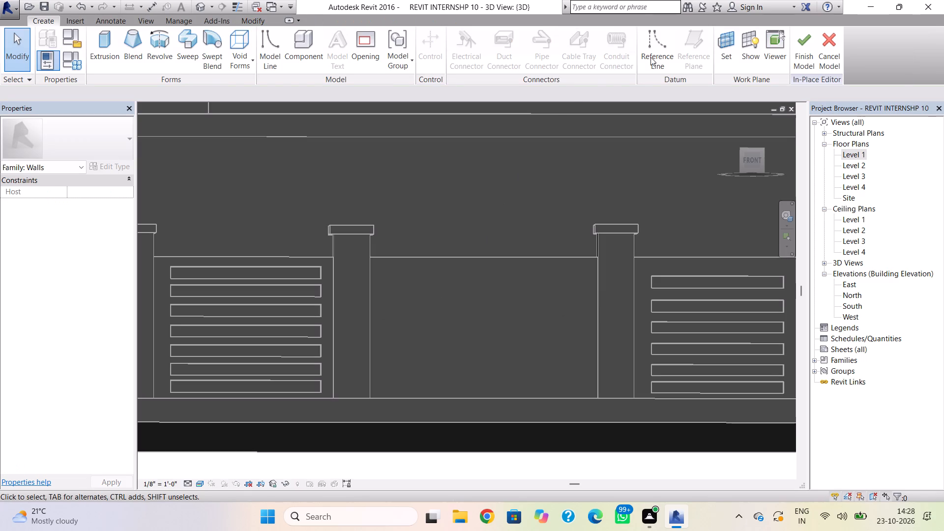
Set the work plane by picking a plane on the front perimeter wall at the blank bay between the slotted bays.
left_click(735, 44)
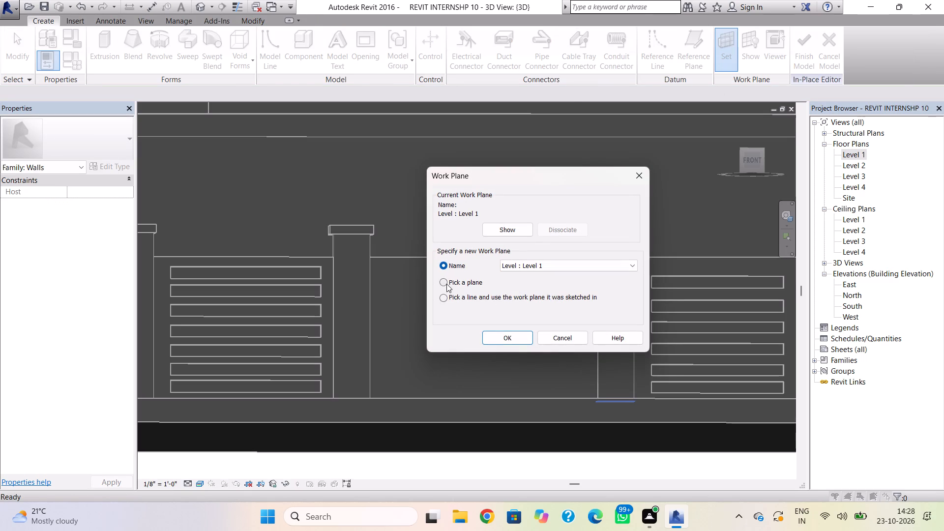
left_click(445, 283)
left_click(501, 338)
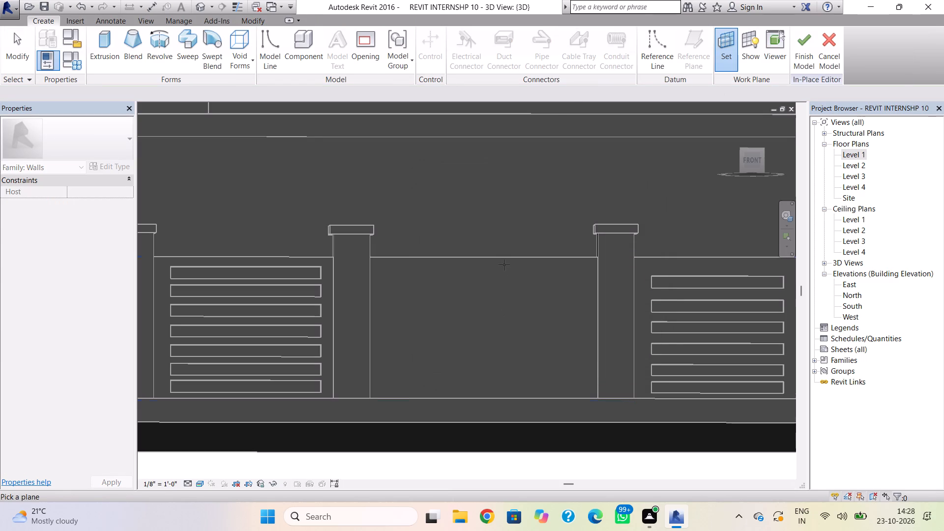
left_click(505, 260)
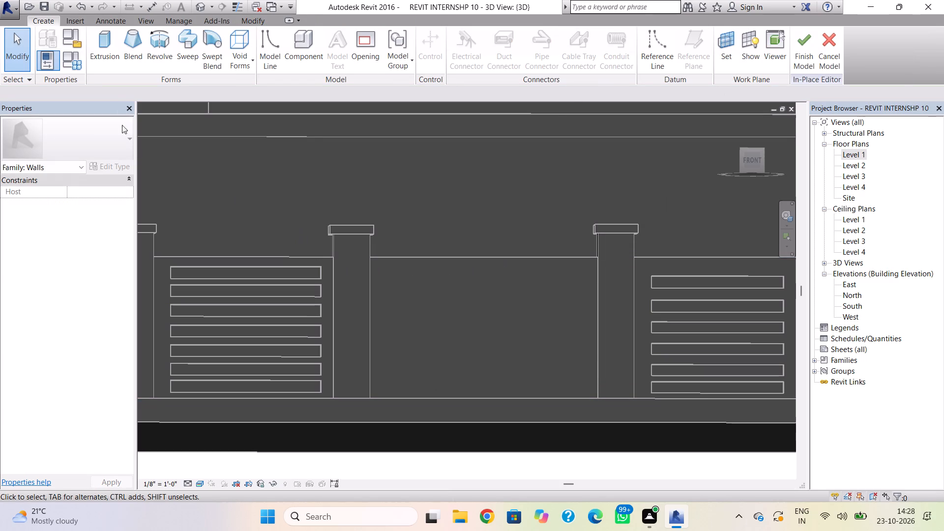
Start an extrusion and sketch an upright rectangle about 1' wide and 3' tall in the blank bay's left half.
left_click(107, 53)
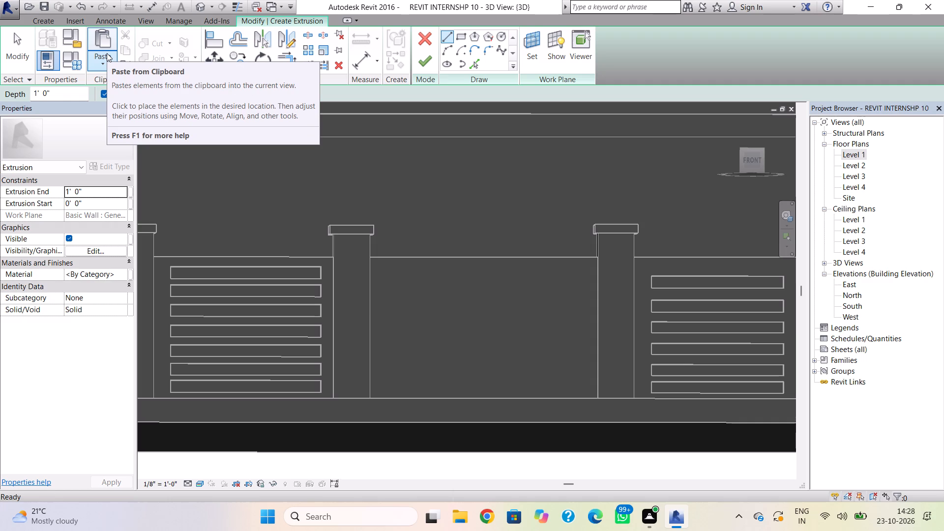
left_click(462, 29)
left_click(462, 34)
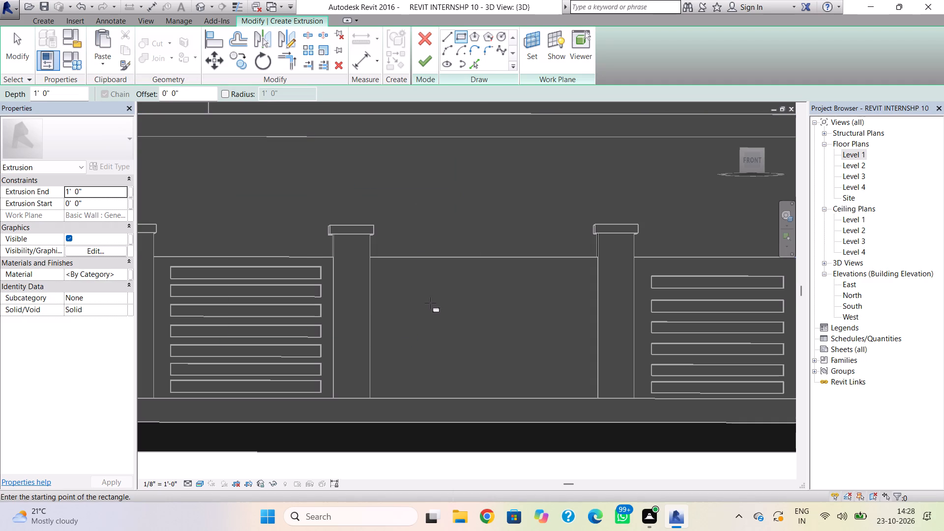
left_click(414, 288)
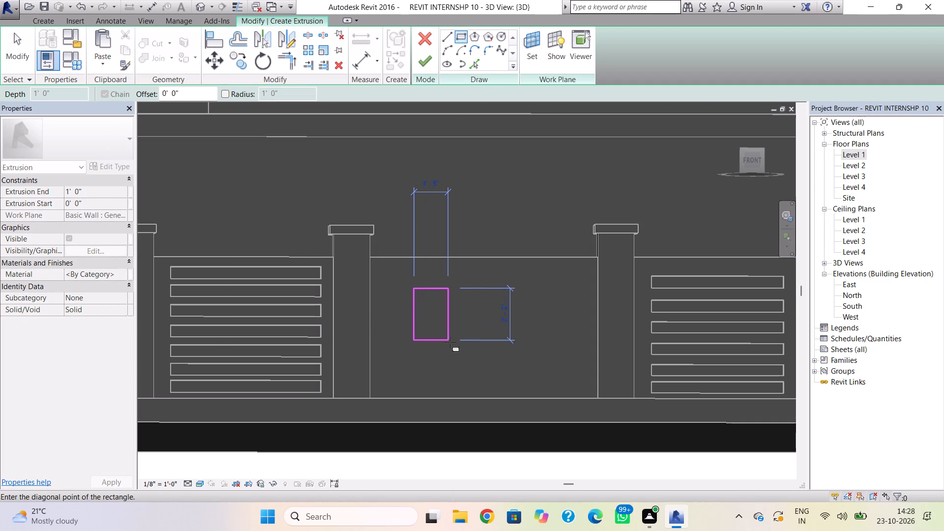
left_click(438, 359)
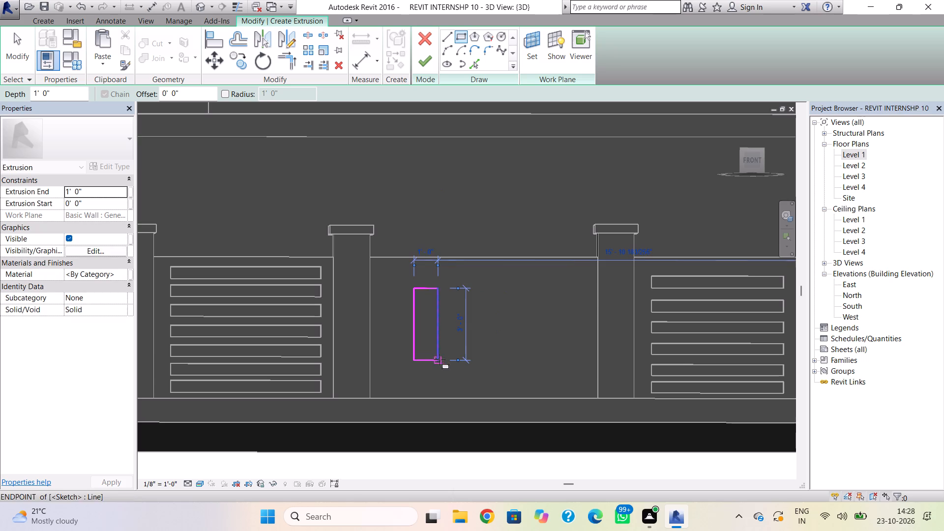
key("Escape")
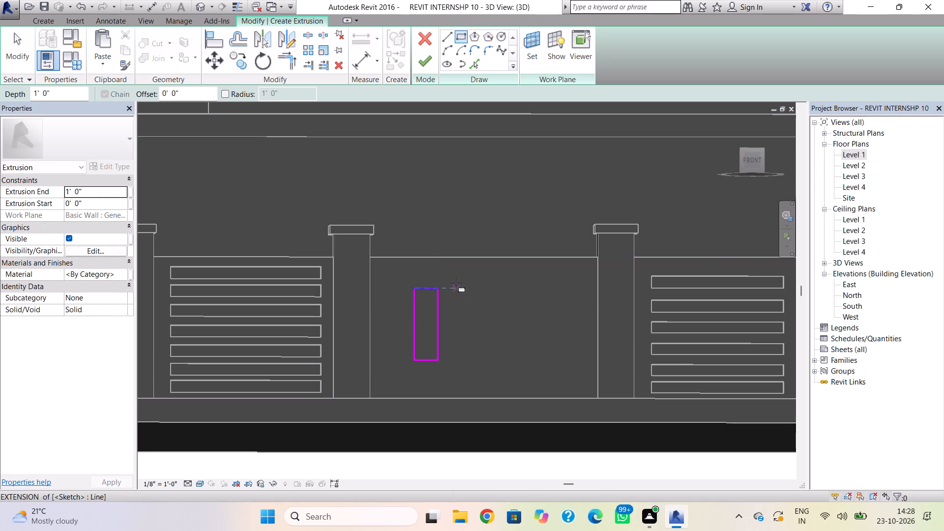
key("Escape")
Copy the rectangle twice along the bay at matching height to form an evenly spaced row of three.
left_click_drag(456, 283, 402, 373)
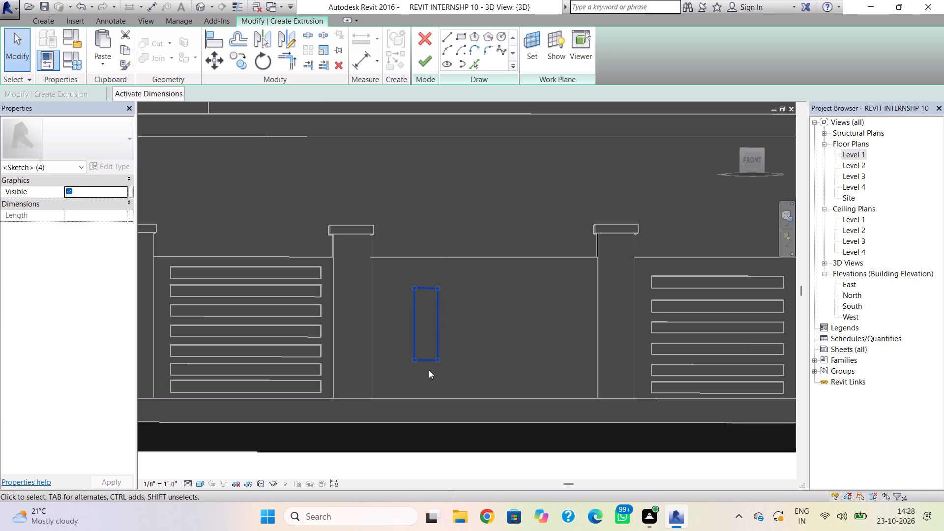
key("ctrl+c")
key("ctrl+v")
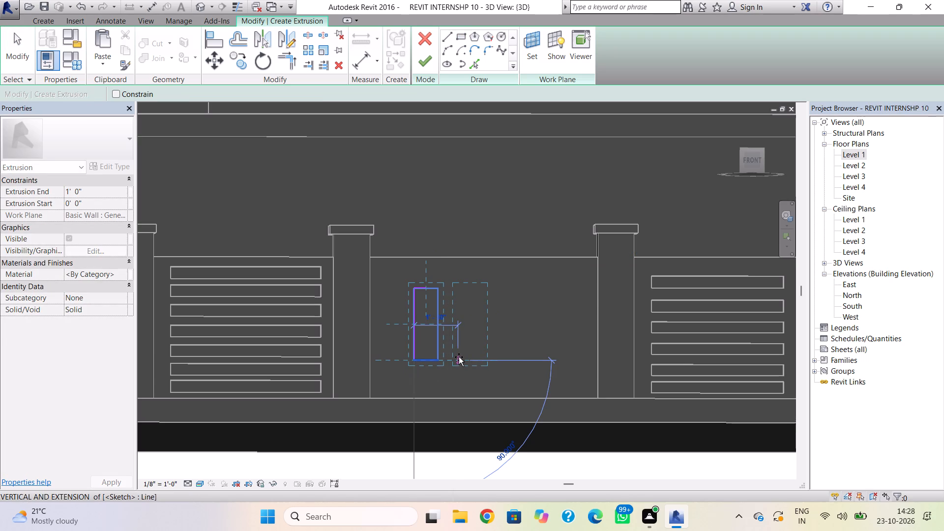
key("ctrl+v")
left_click(459, 357, "ctrl")
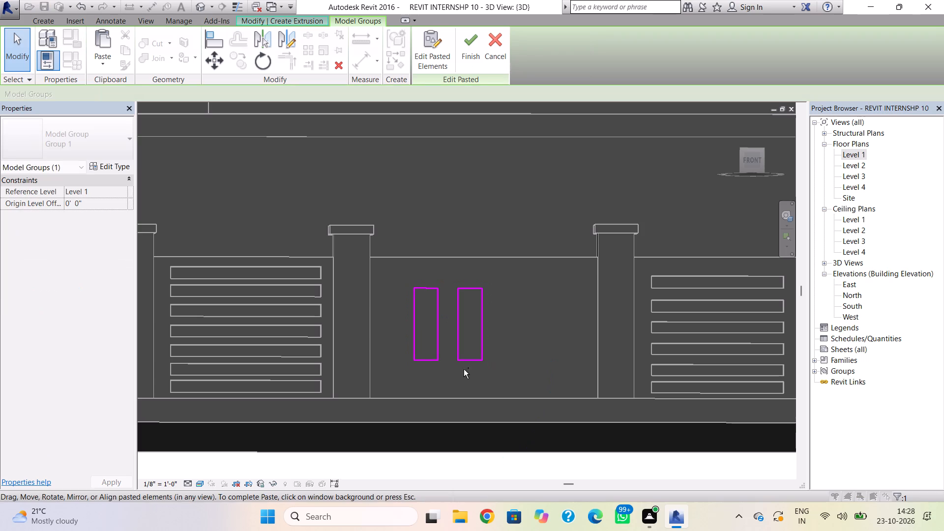
key("ctrl+v")
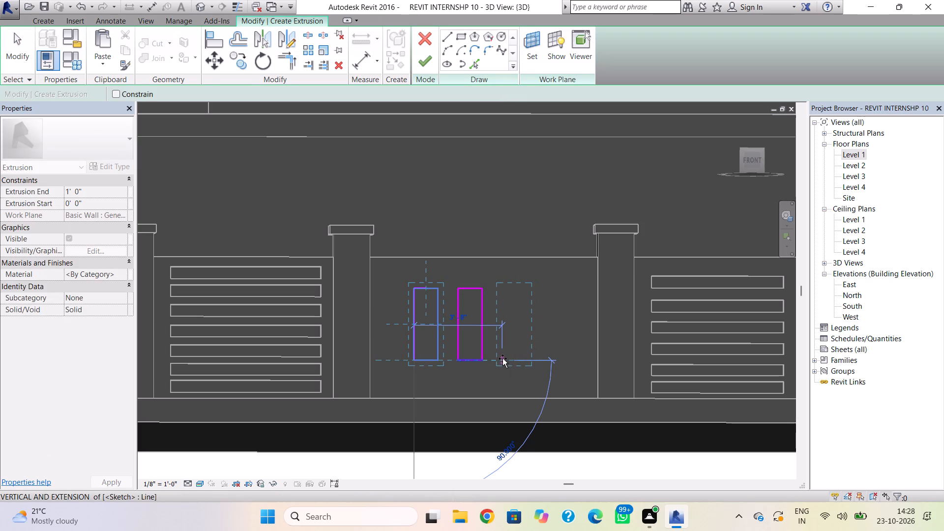
left_click(502, 359, "ctrl")
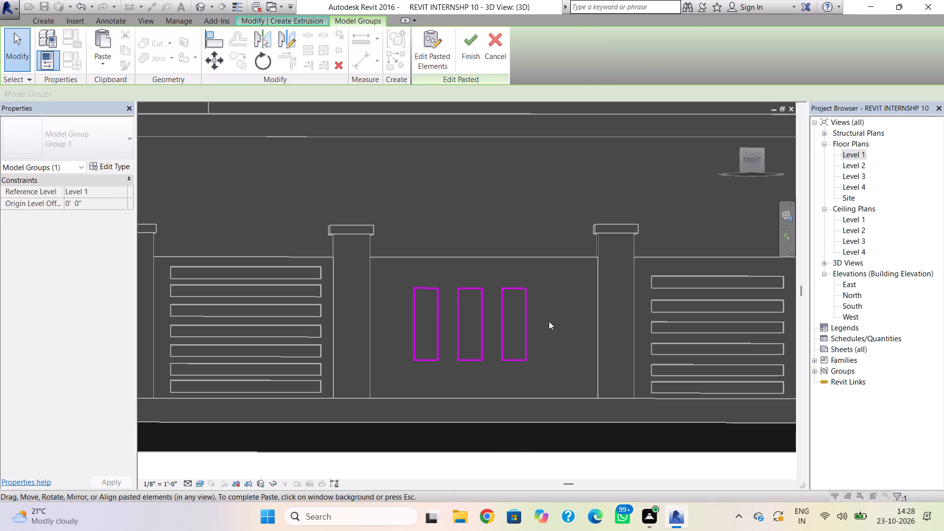
key("Escape")
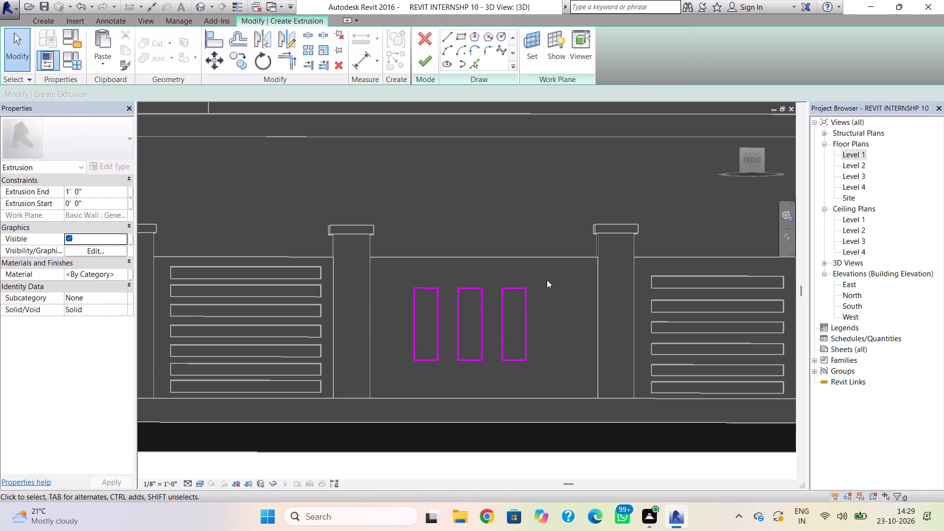
Nudge the two outer rectangles one increment toward the middle one and finish the sketch as a 1' deep extrusion.
left_click_drag(542, 274, 513, 354)
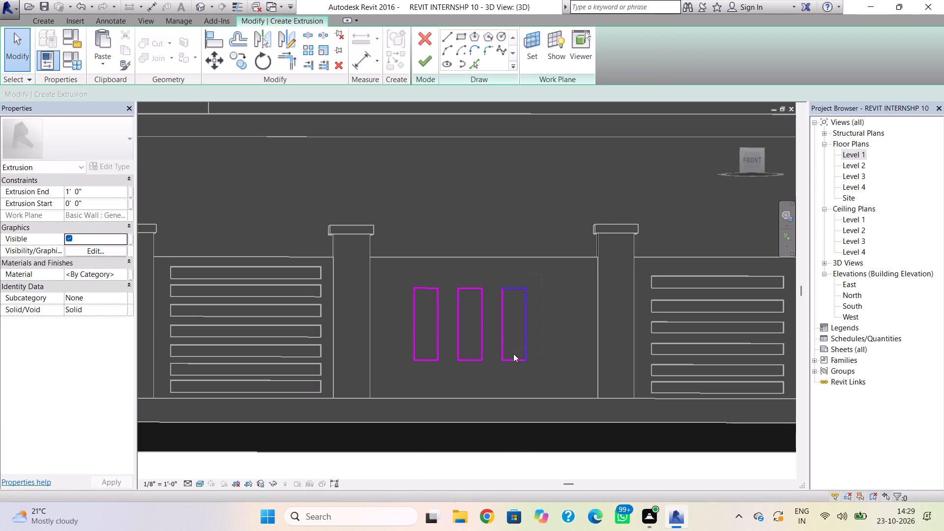
left_click_drag(513, 354, 498, 368)
key("Left")
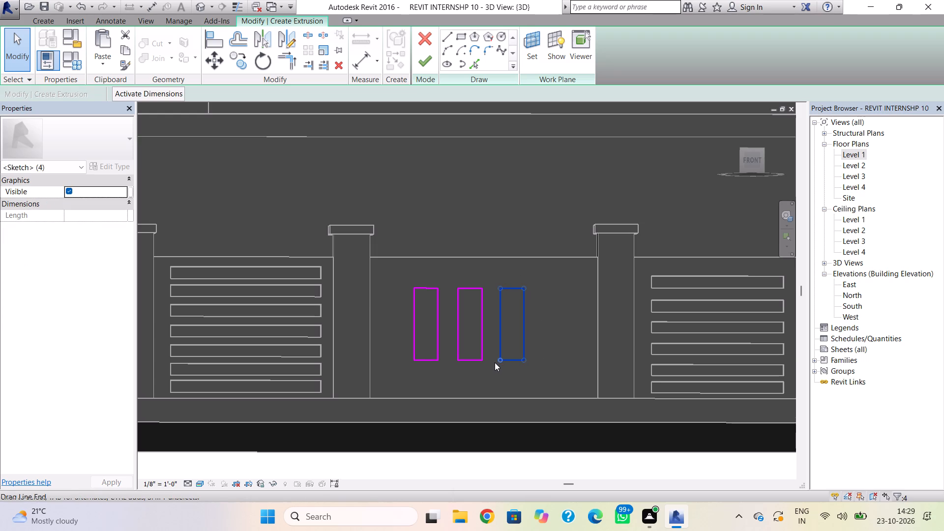
left_click_drag(441, 279, 406, 368)
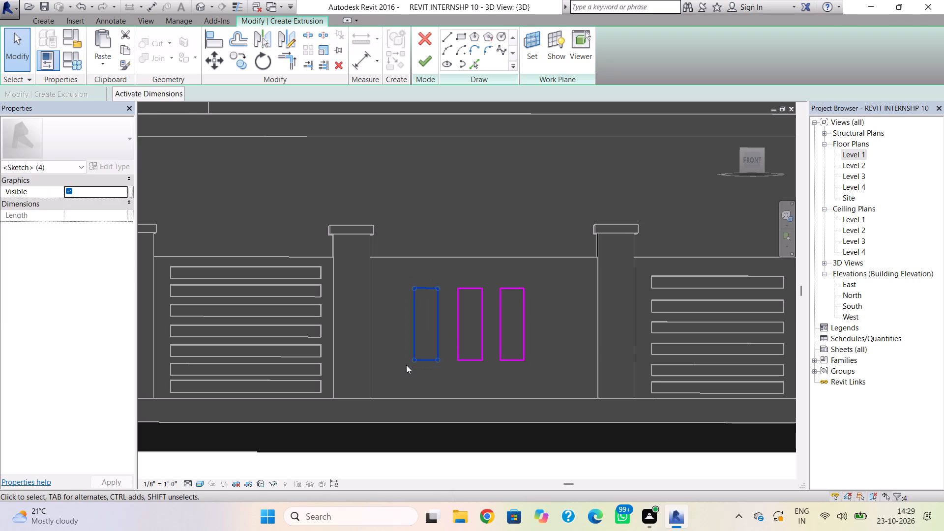
key("Right")
left_click(556, 346)
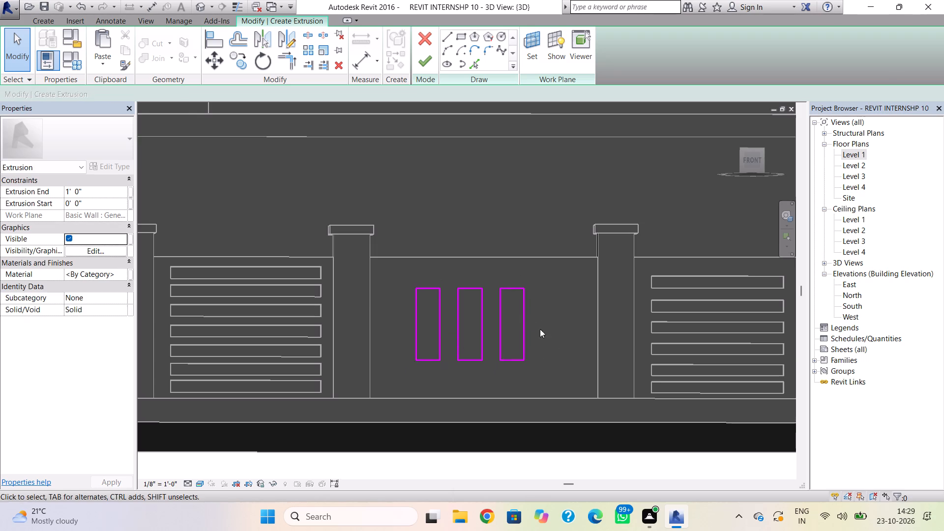
left_click(425, 62)
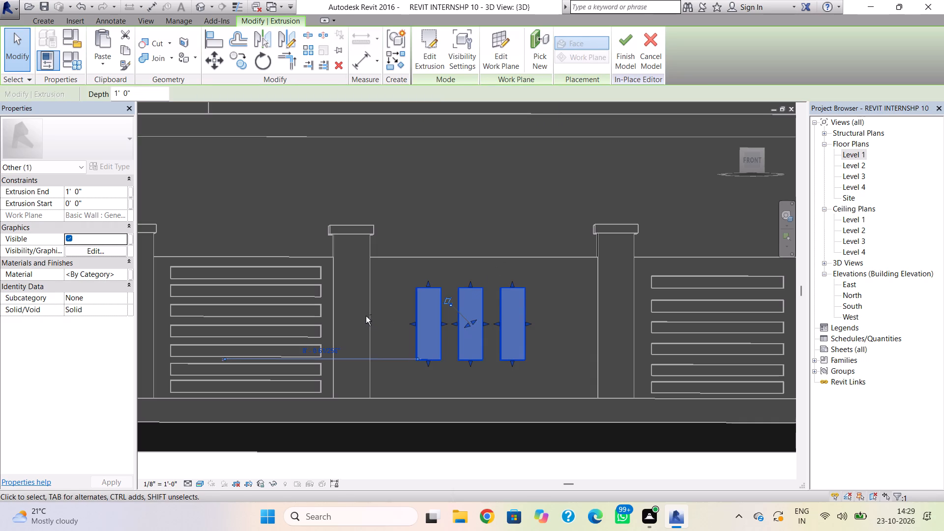
Reshape the three blocks by moving their back face slightly into the wall and pulling their front face back toward it.
right_click_drag(367, 317, 472, 443, "shift")
scroll(453, 328, "up", 8)
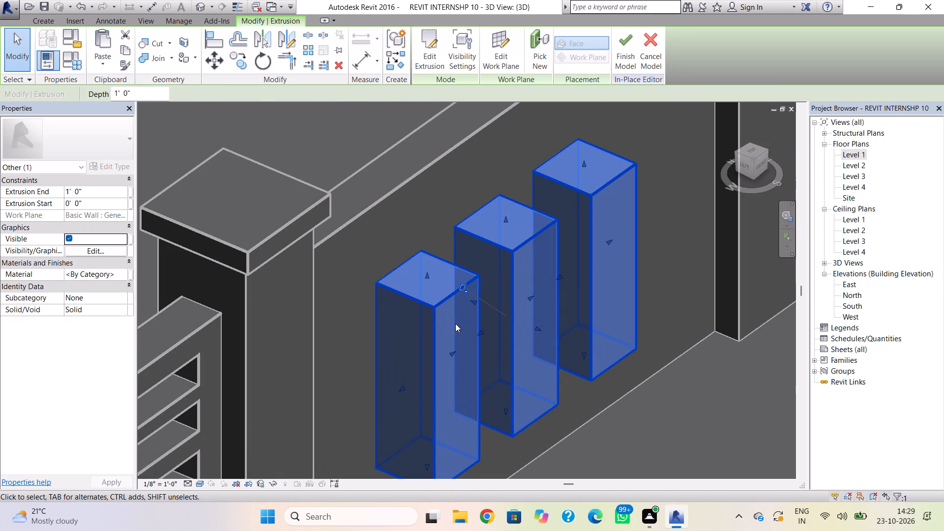
left_click_drag(476, 301, 467, 296)
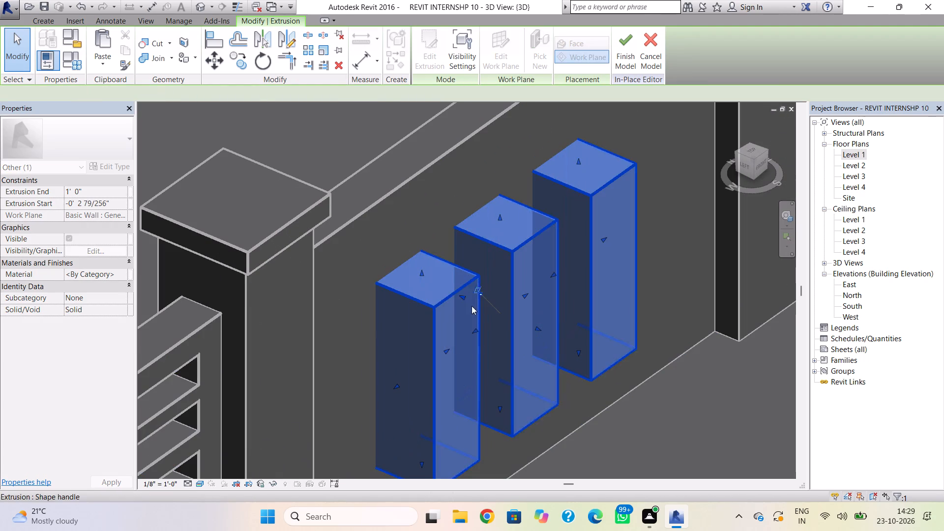
left_click_drag(541, 329, 519, 319)
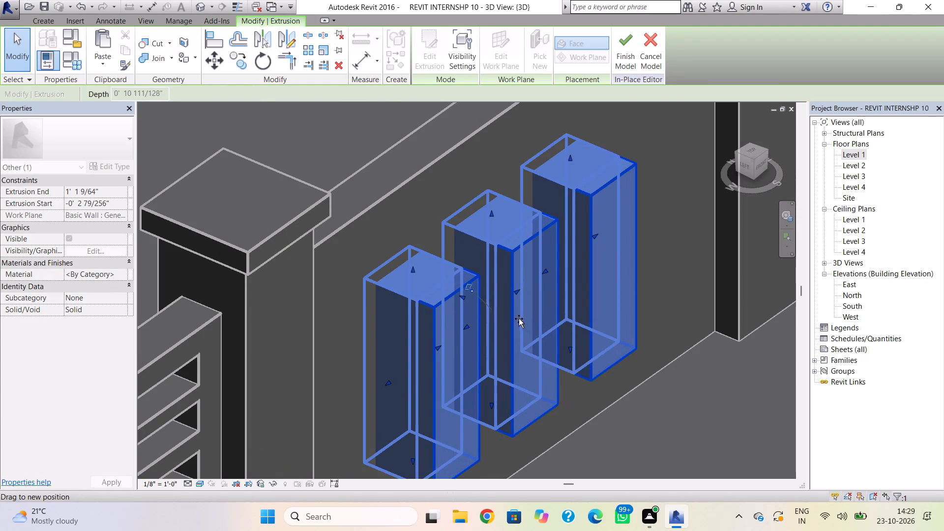
left_click_drag(519, 319, 513, 315)
left_click(667, 299)
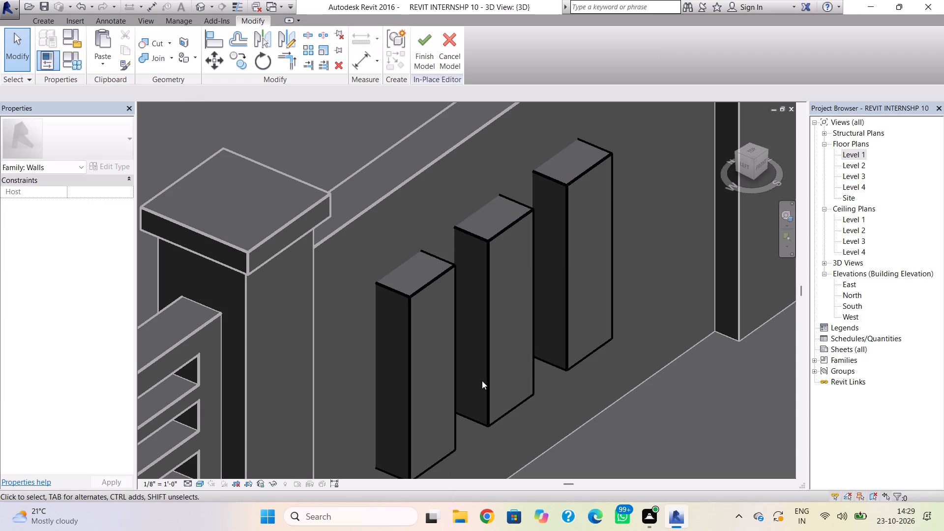
Examine the three blocks on the front perimeter wall and the building's right side from several angles.
right_click_drag(449, 383, 393, 371, "shift")
scroll(394, 370, "down", 6)
scroll(468, 373, "down", 4)
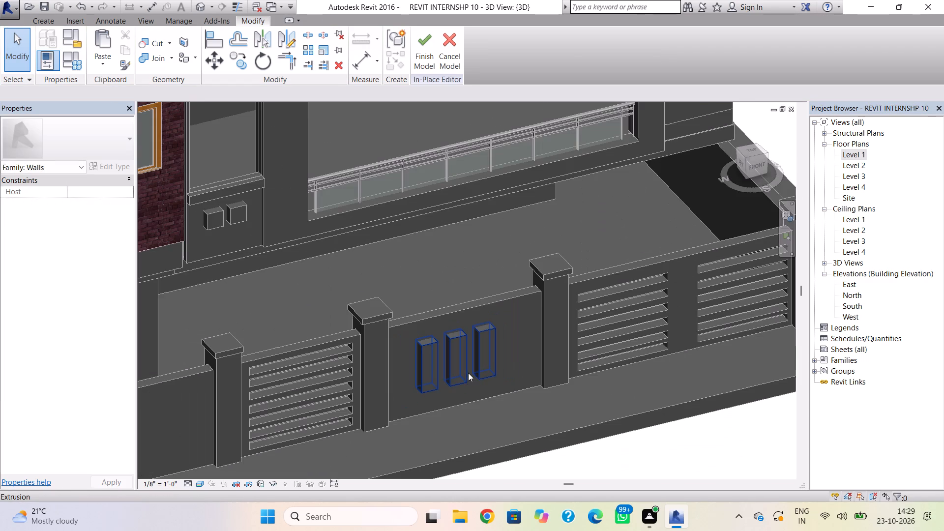
right_click_drag(474, 363, 394, 378, "shift")
scroll(394, 378, "down", 3)
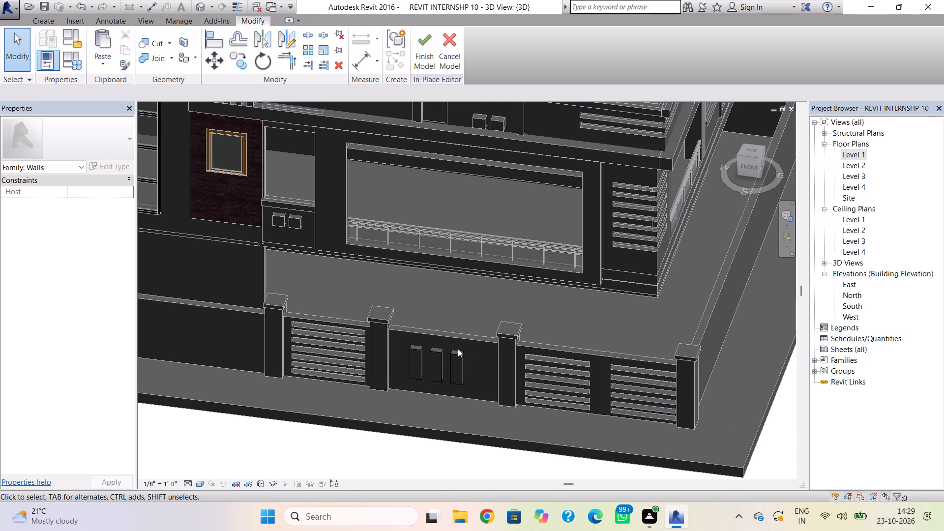
right_click_drag(726, 321, 655, 309, "shift")
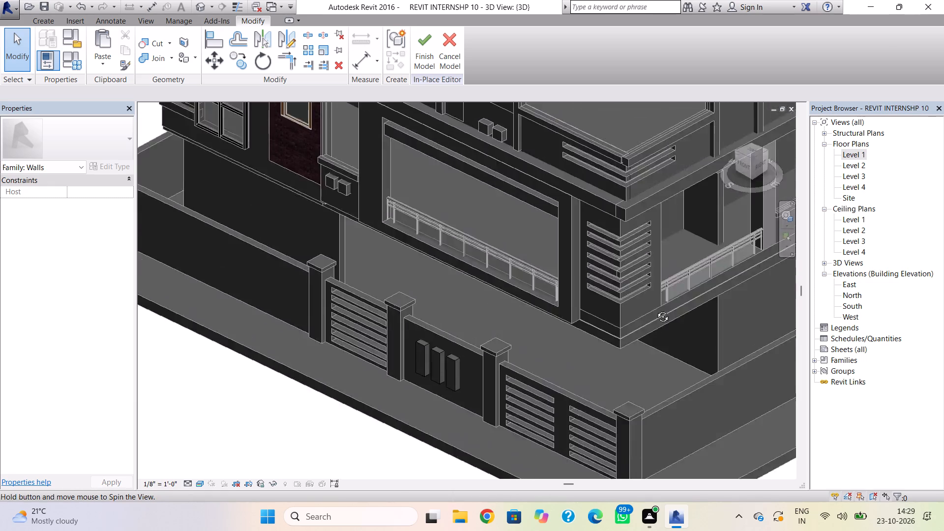
right_click_drag(655, 309, 610, 286, "shift")
scroll(590, 351, "down", 1)
middle_click_drag(619, 408, 567, 373)
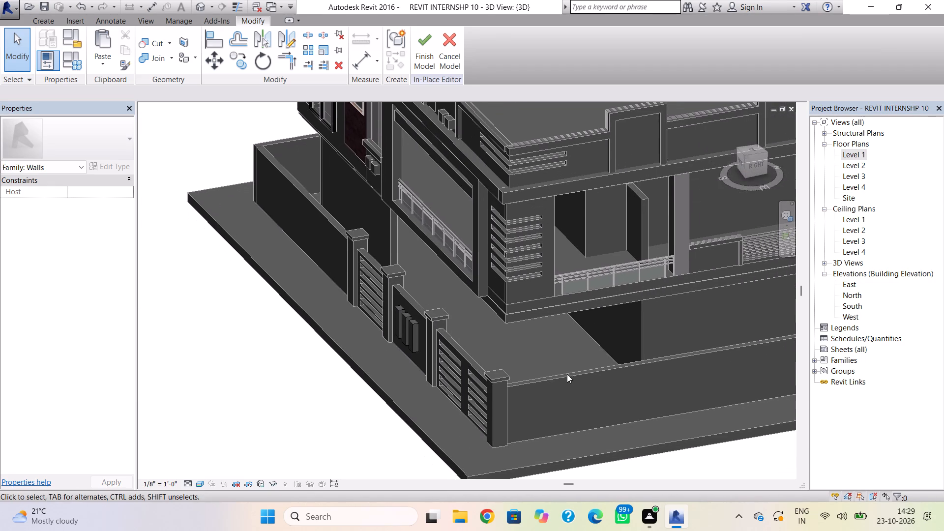
scroll(568, 392, "down", 2)
middle_click_drag(562, 411, 459, 490)
scroll(459, 490, "down", 2)
middle_click_drag(478, 432, 486, 379)
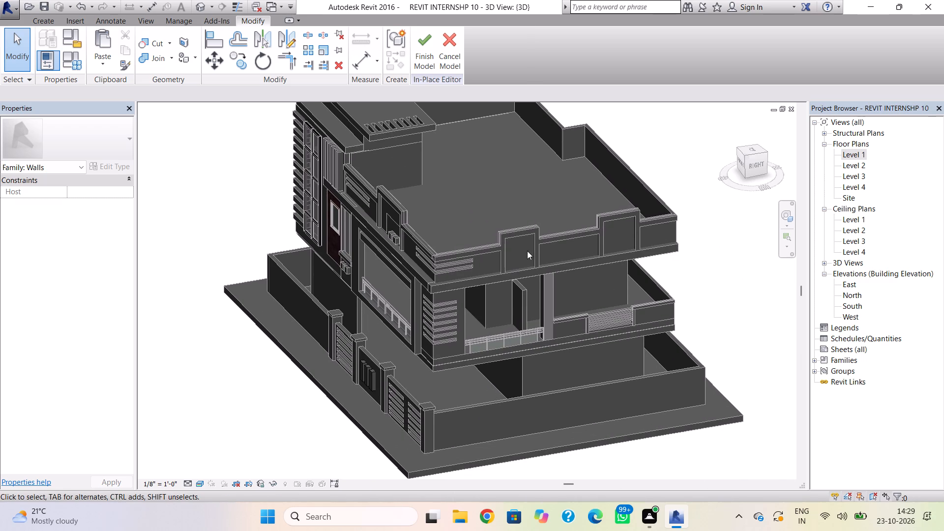
Set the work plane by picking a plane on the face of the raised frame trim along the right side's upper parapet.
left_click(35, 23)
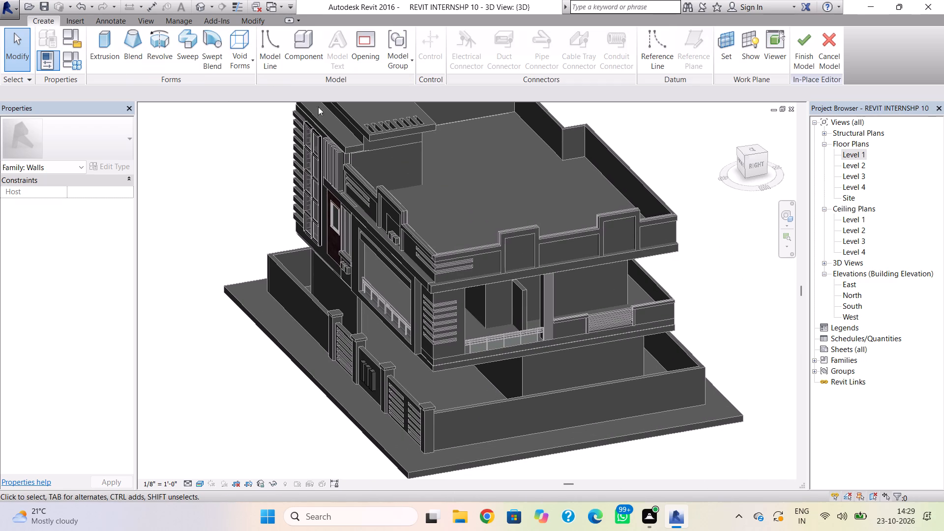
left_click(729, 35)
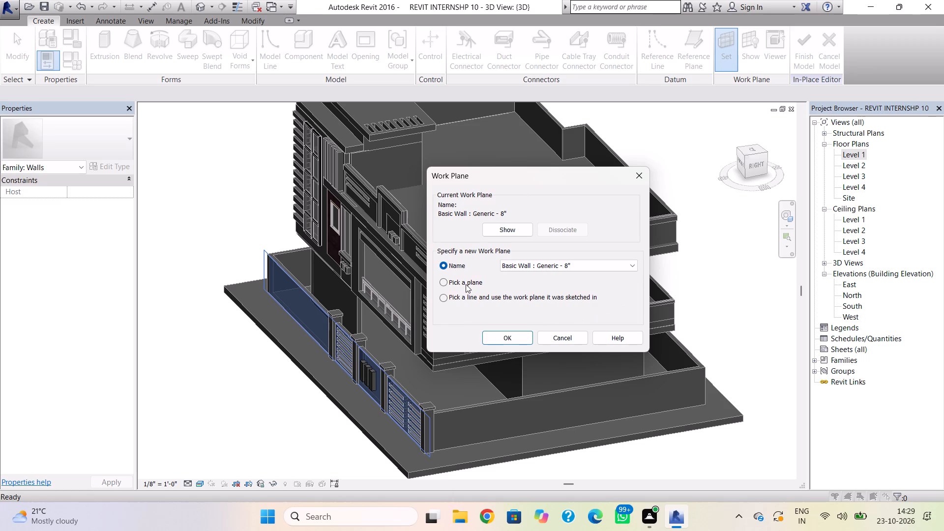
left_click(440, 277)
left_click(497, 335)
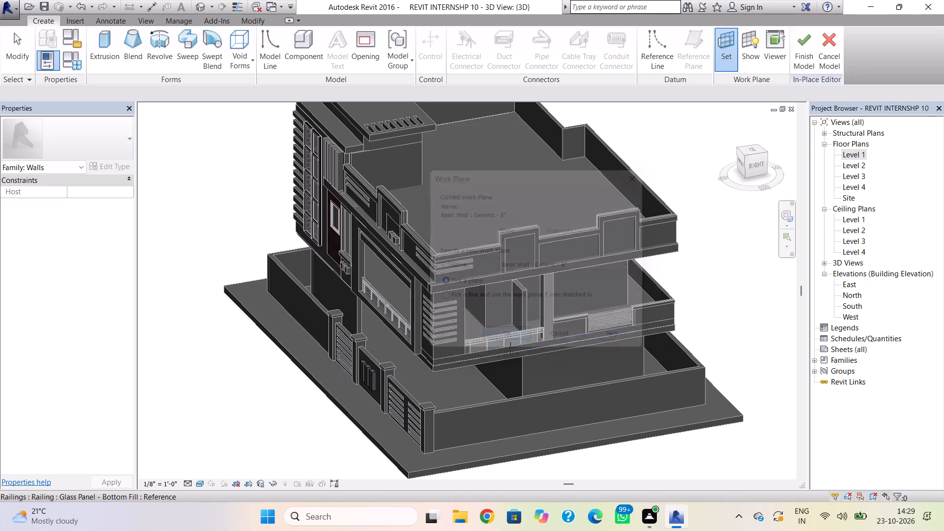
scroll(590, 328, "up", 5)
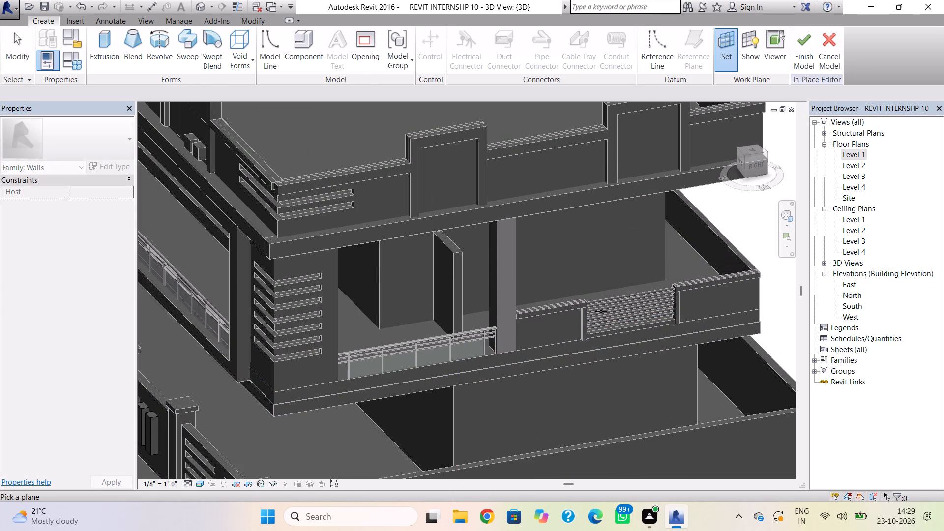
right_click_drag(601, 311, 554, 236, "shift")
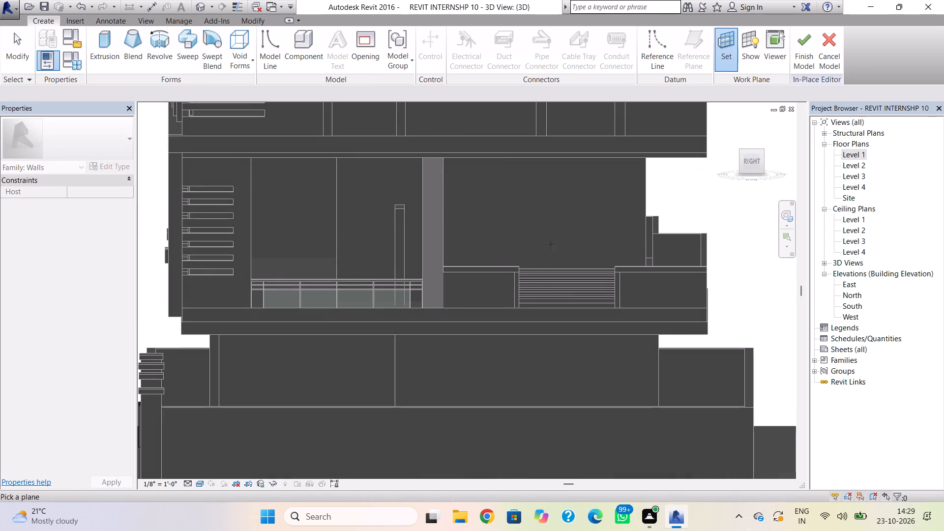
middle_click_drag(556, 255, 599, 398)
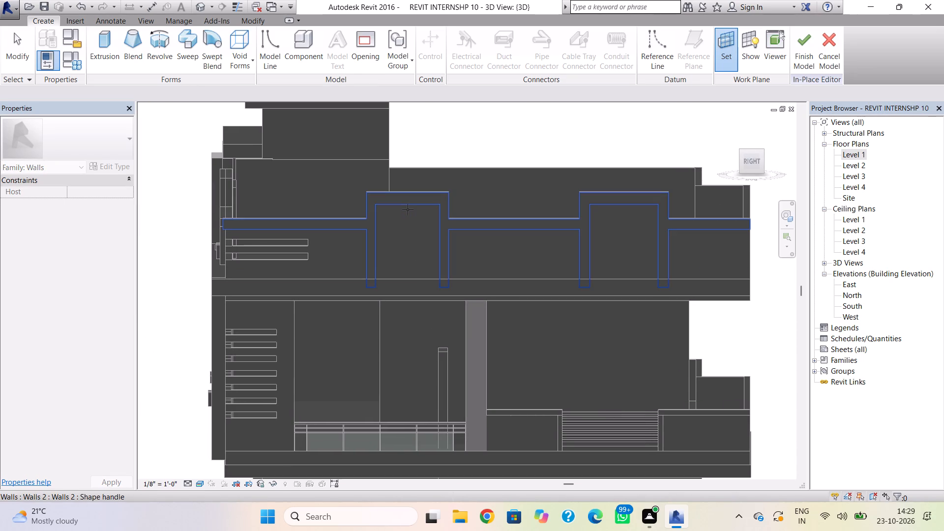
left_click(408, 209)
Start an extrusion and sketch a rectangle across the top inside of the parapet's raised frame nearest the front.
left_click(106, 38)
left_click(461, 40)
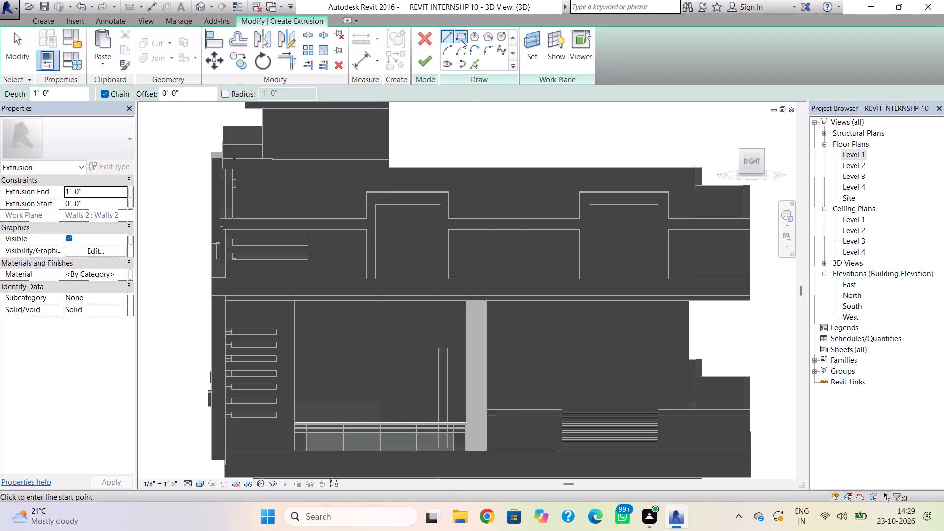
left_click(380, 203)
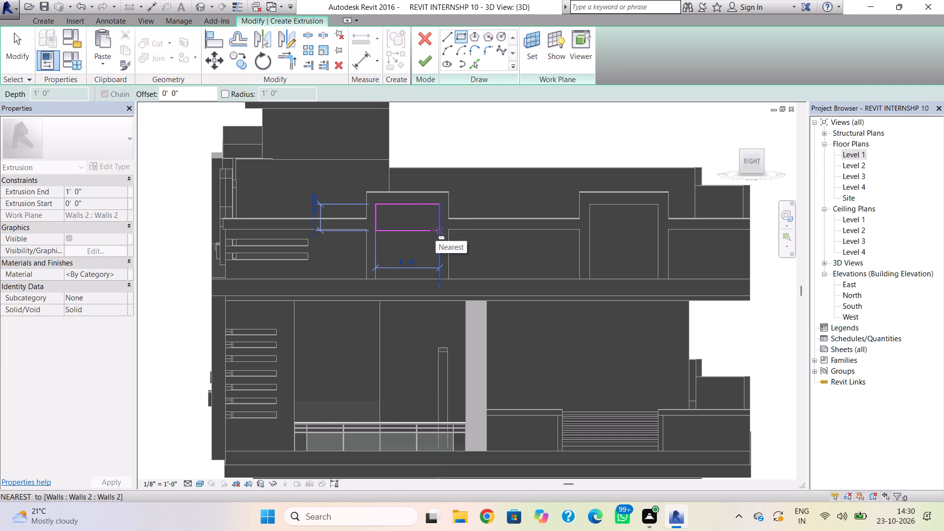
left_click(436, 231)
key("Escape")
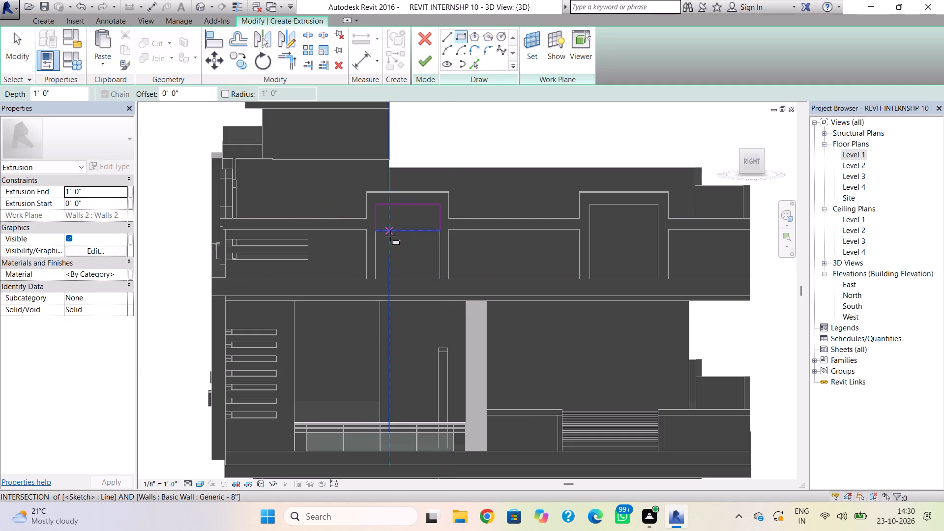
Sketch a narrow vertical rectangle about 1' 7" wide below the top rectangle, along the front side of the frame nearest the front.
left_click(376, 231)
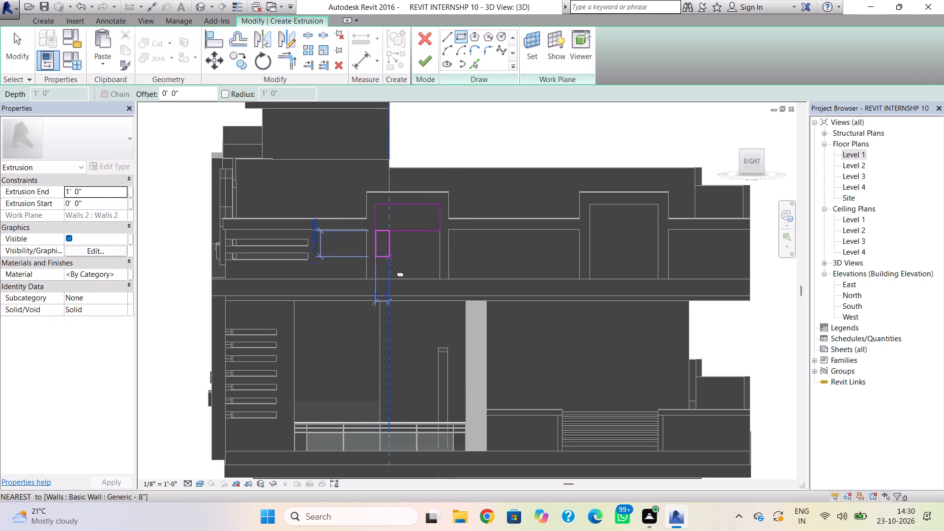
left_click(398, 277)
key("Escape")
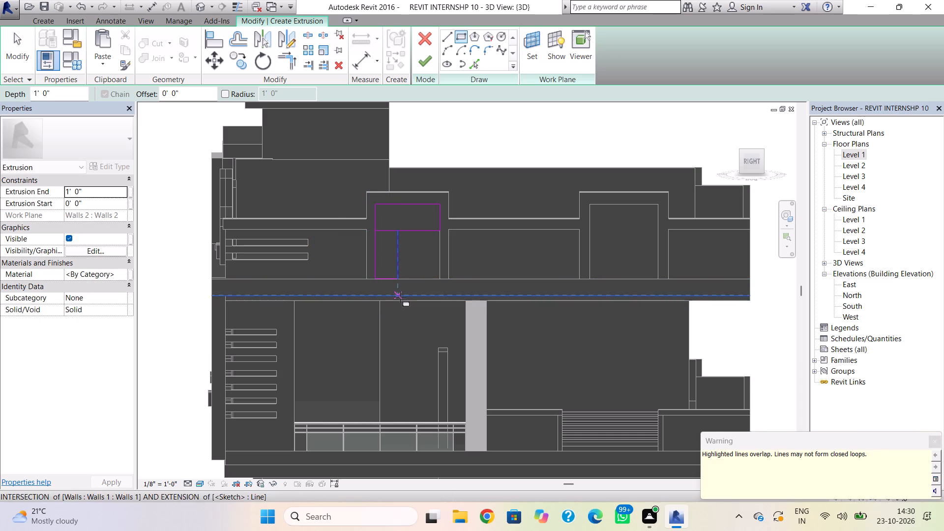
key("Escape")
Replace the overlapping edges with one closing line to form an L-shaped profile, and finish the extrusion at 1' 0" depth.
left_click(388, 230)
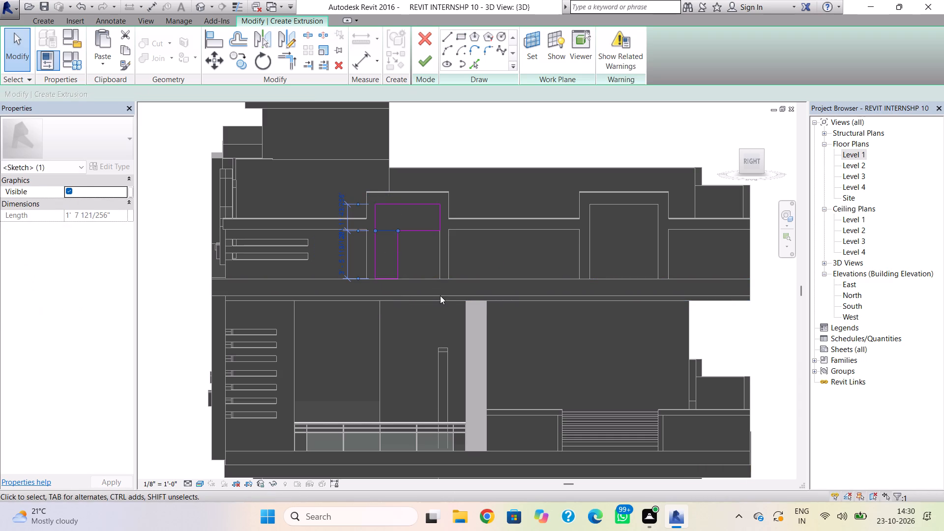
key("Delete")
left_click(385, 230)
key("Delete")
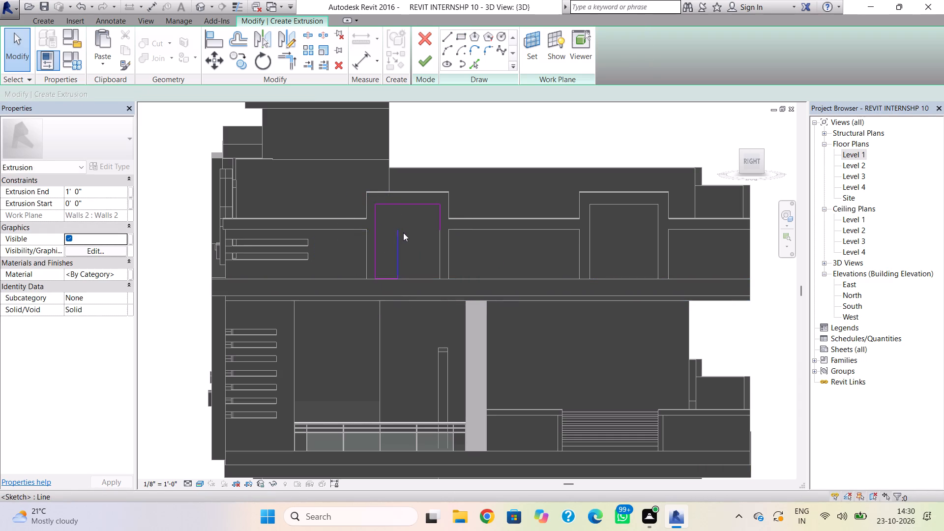
left_click_drag(443, 33, 444, 38)
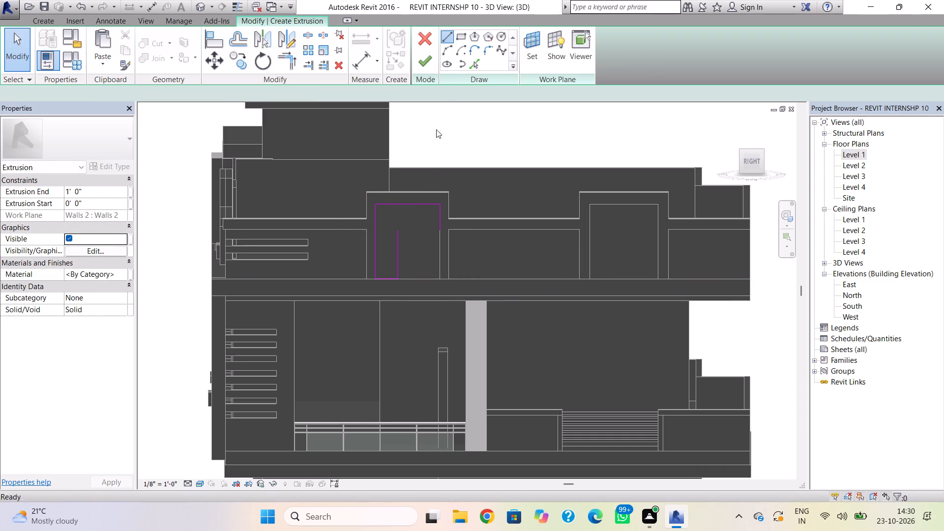
left_click(400, 233)
left_click(437, 231)
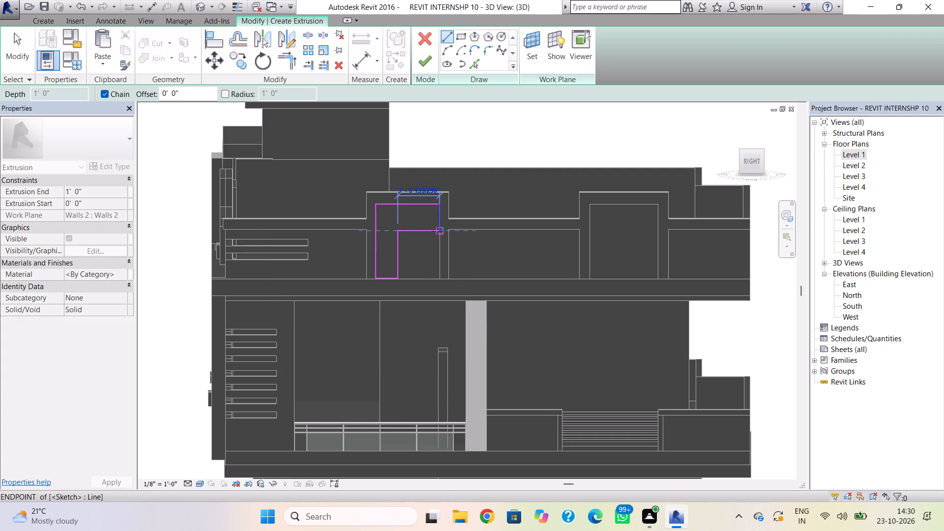
left_click(422, 63)
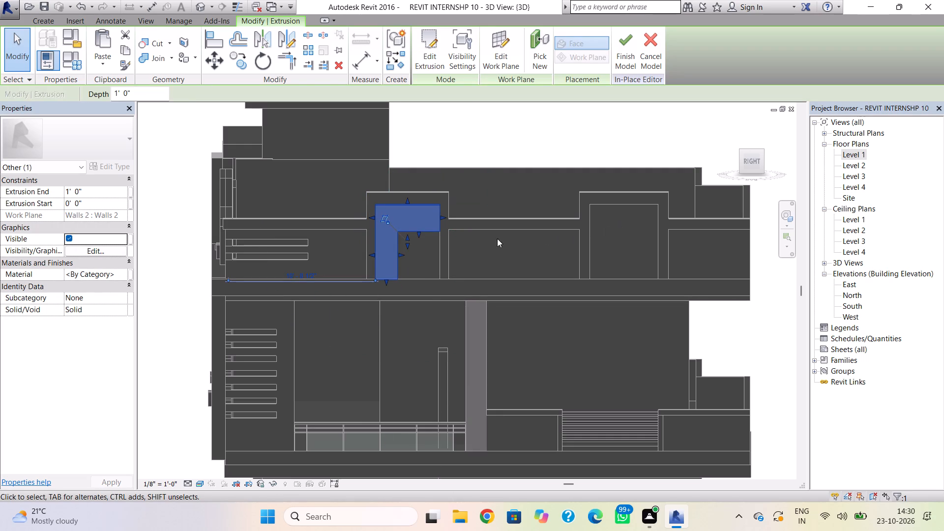
Start another extrusion in the rear parapet frame and sketch a rectangle across its top plus a leg about 1' 9" wide along its front side.
left_click(50, 24)
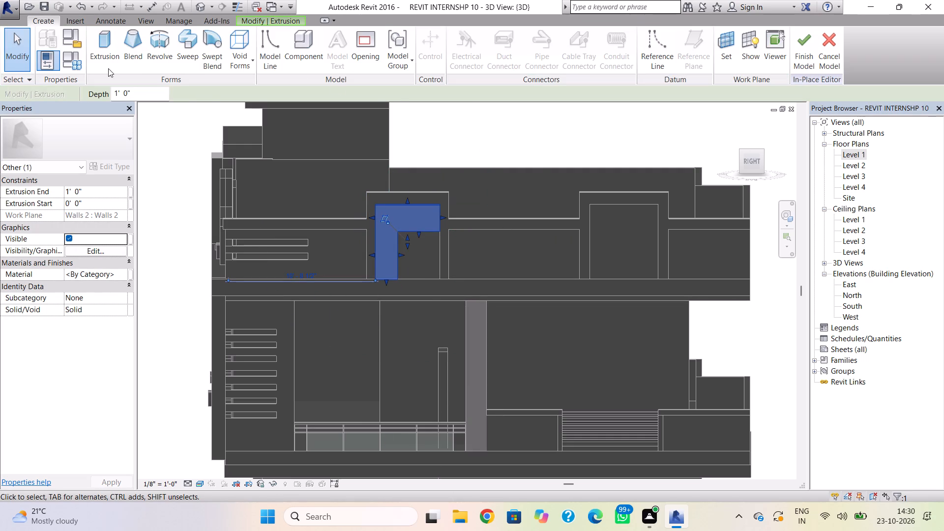
left_click(101, 44)
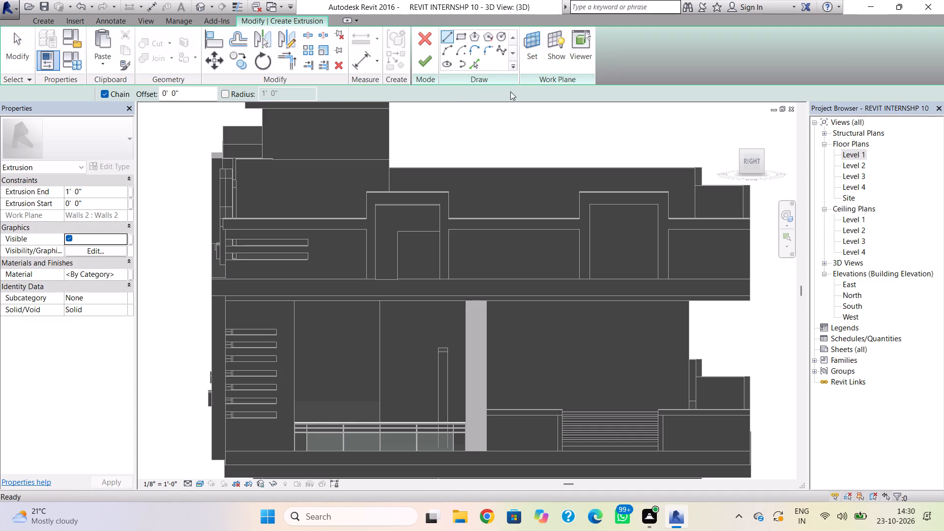
left_click(456, 40)
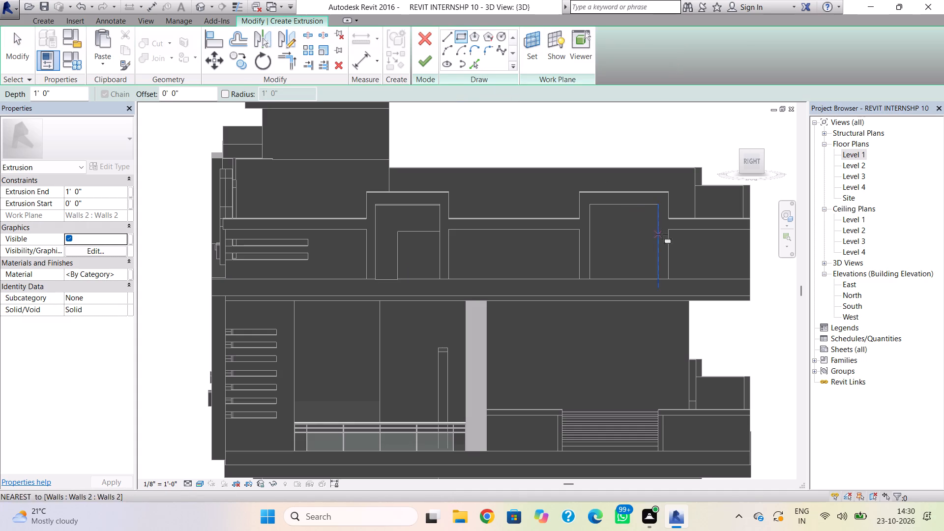
left_click(591, 207)
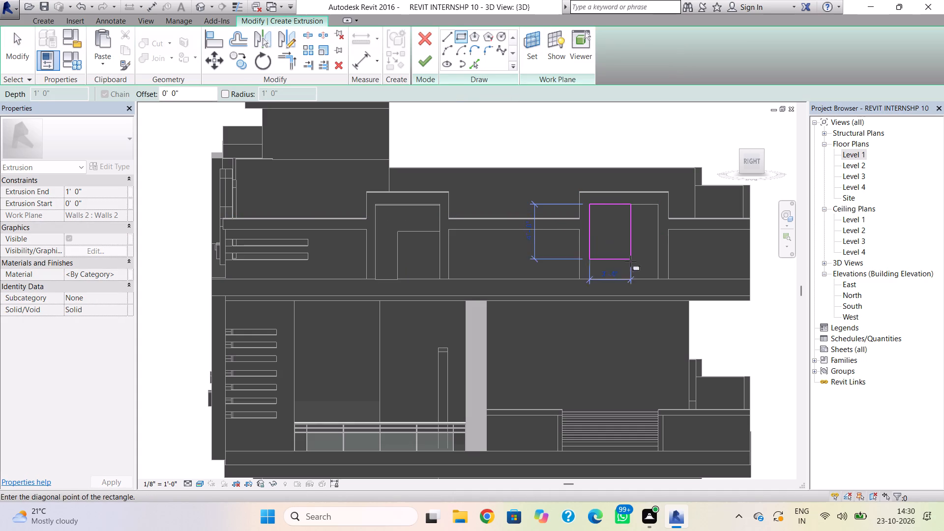
left_click(659, 234)
left_click(589, 230)
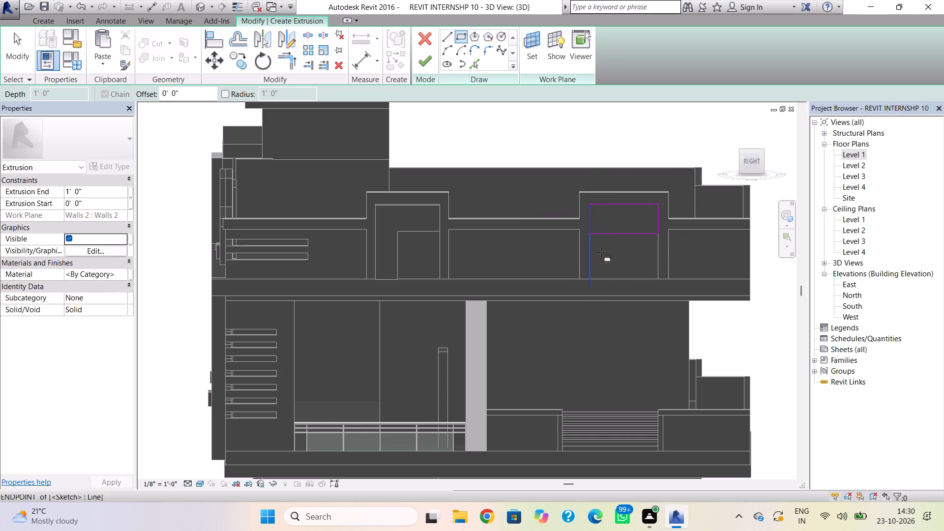
left_click(614, 278)
scroll(606, 253, "up", 3)
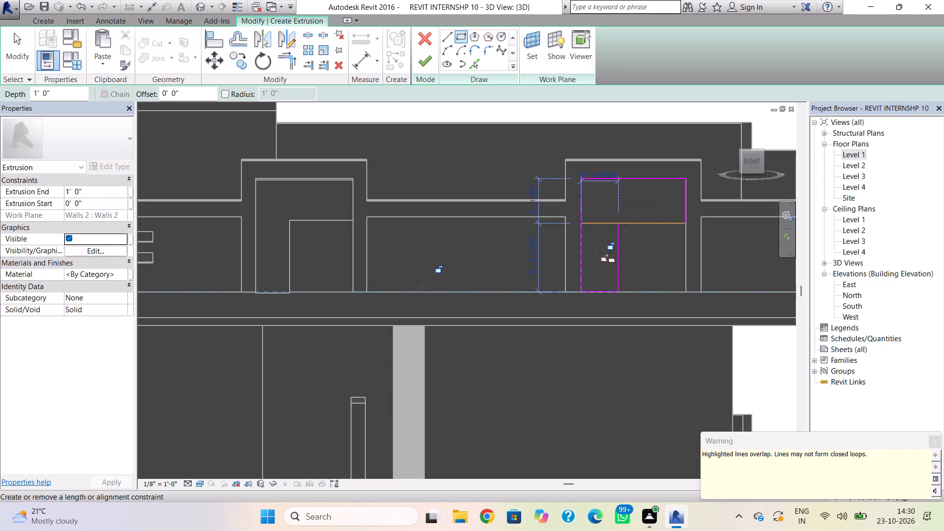
key("Escape")
key("Escape")
Merge the rear frame's two rectangles into an L-shaped profile by replacing the shared edges with a closing line, and finish the 1' 0" extrusion.
left_click(608, 223)
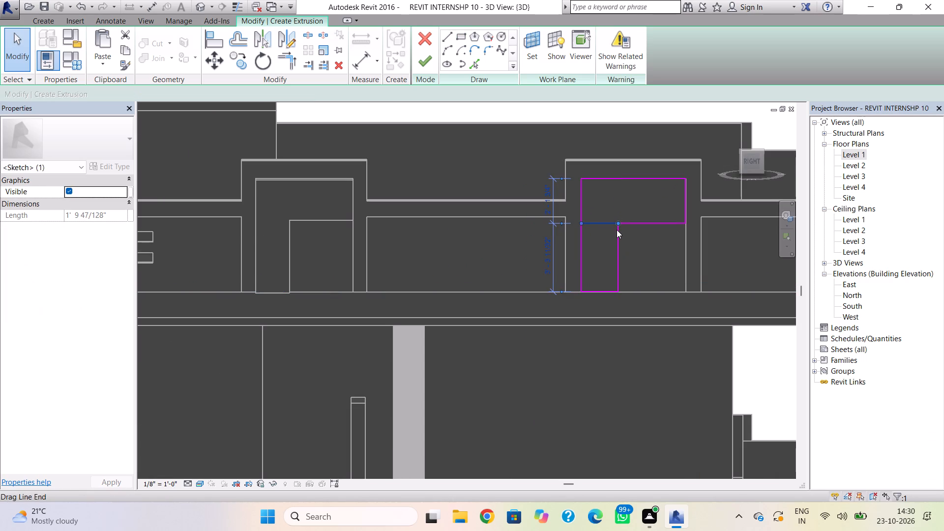
key("Delete")
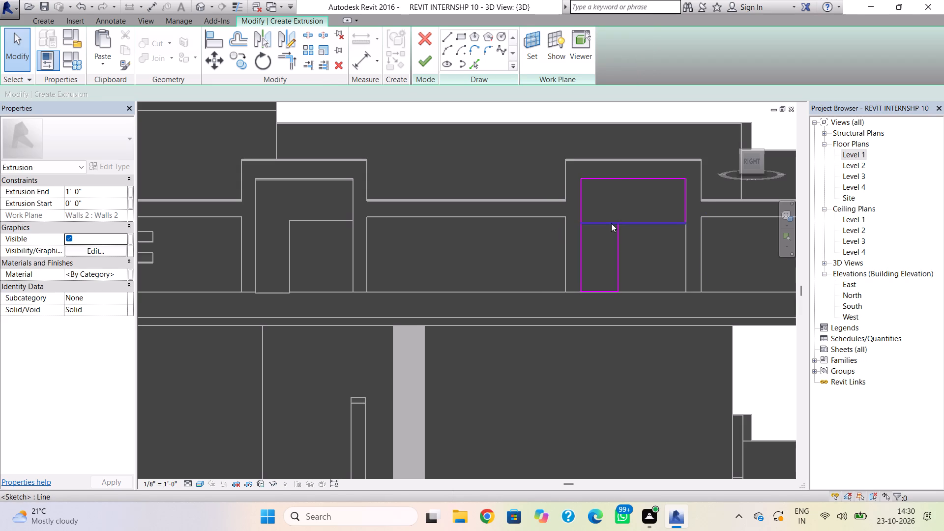
left_click(611, 223)
key("Delete")
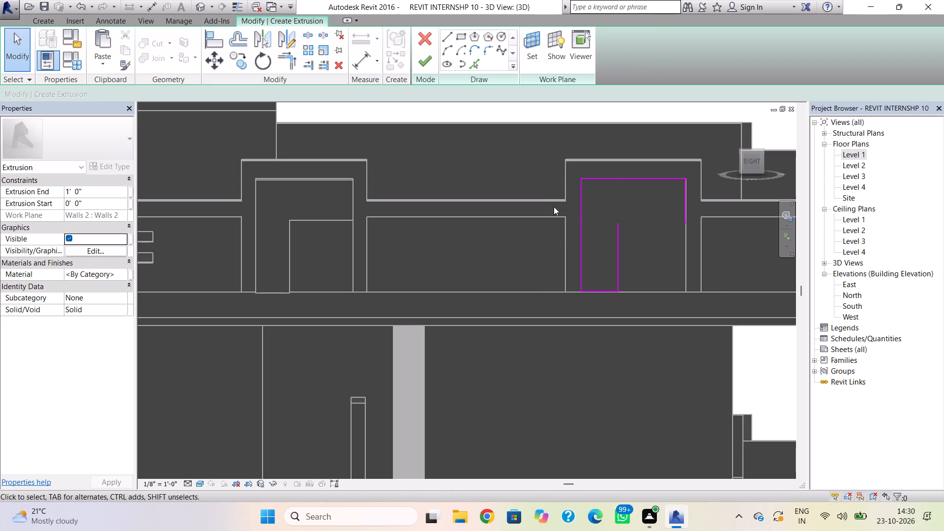
left_click(447, 39)
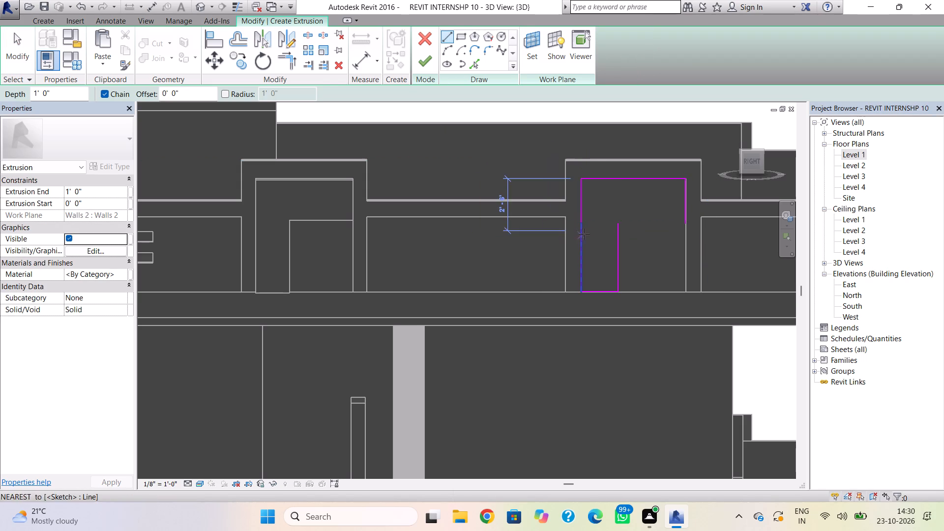
left_click(618, 226)
left_click(685, 224)
key("Escape")
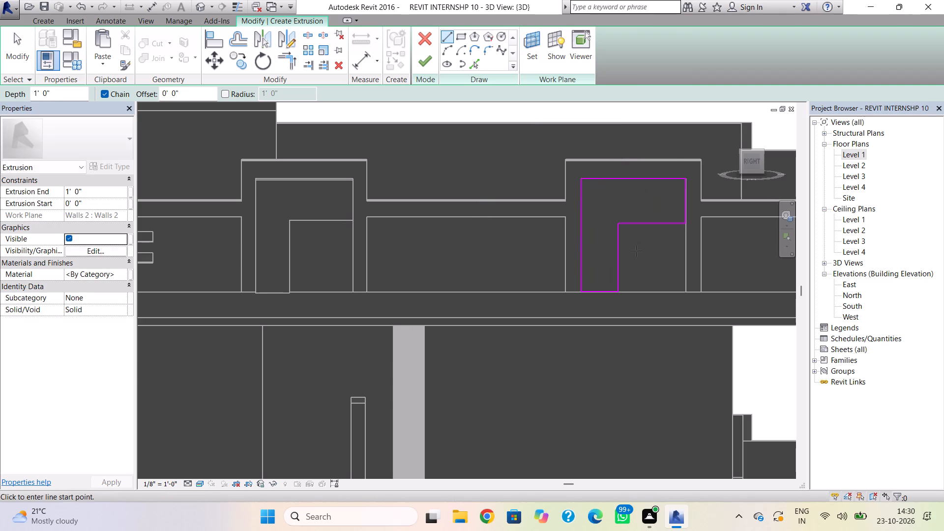
left_click(432, 66)
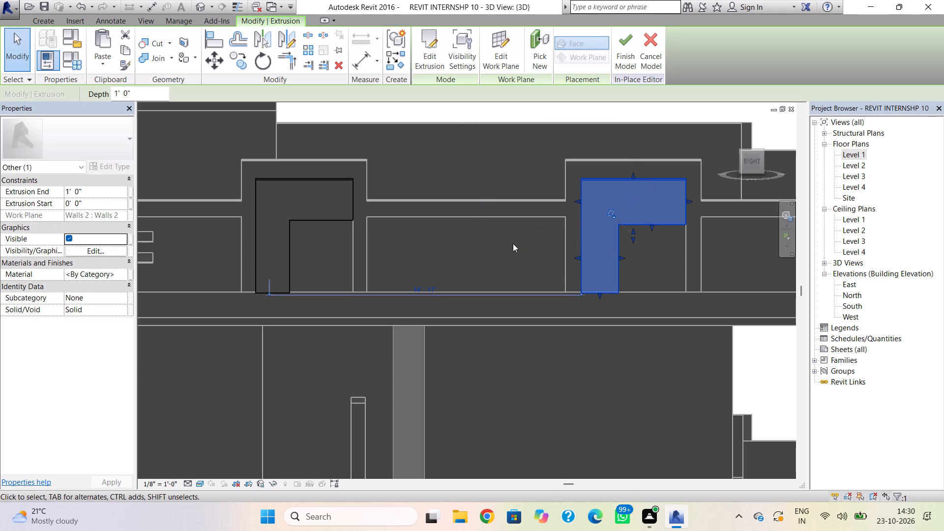
key("Escape")
Reshape the front frame's L-shaped extrusion, moving its back face to about -0' 5 11/16" and its front face to about 0' 2 11/16".
right_click_drag(437, 281, 526, 328, "shift")
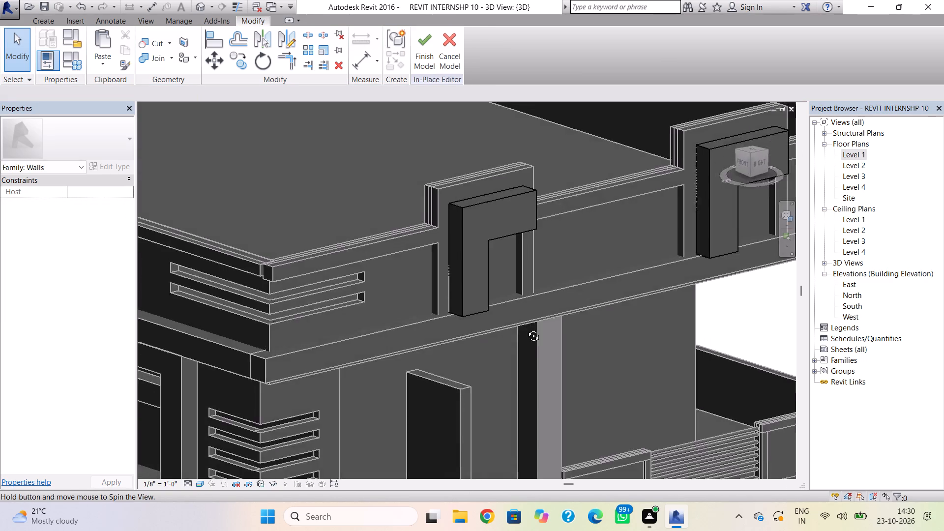
right_click_drag(526, 328, 544, 373, "shift")
left_click(521, 250)
middle_click_drag(541, 265, 535, 278)
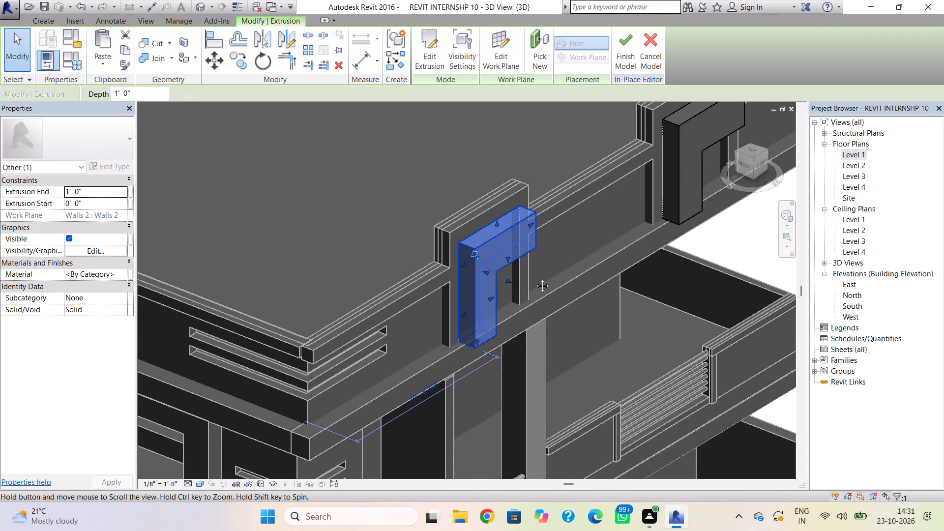
middle_click_drag(535, 278, 515, 301)
scroll(491, 307, "up", 3)
left_click_drag(451, 295, 448, 290)
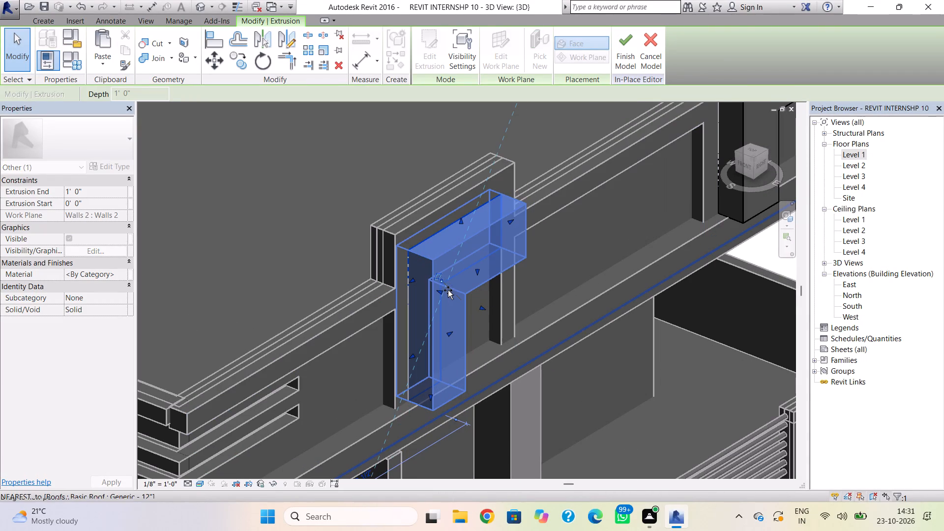
left_click_drag(448, 290, 442, 284)
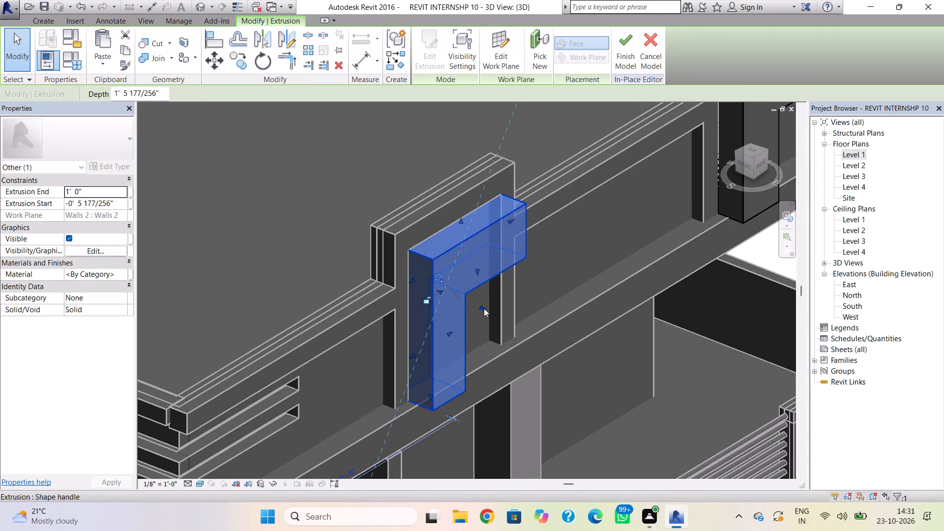
left_click_drag(484, 308, 464, 291)
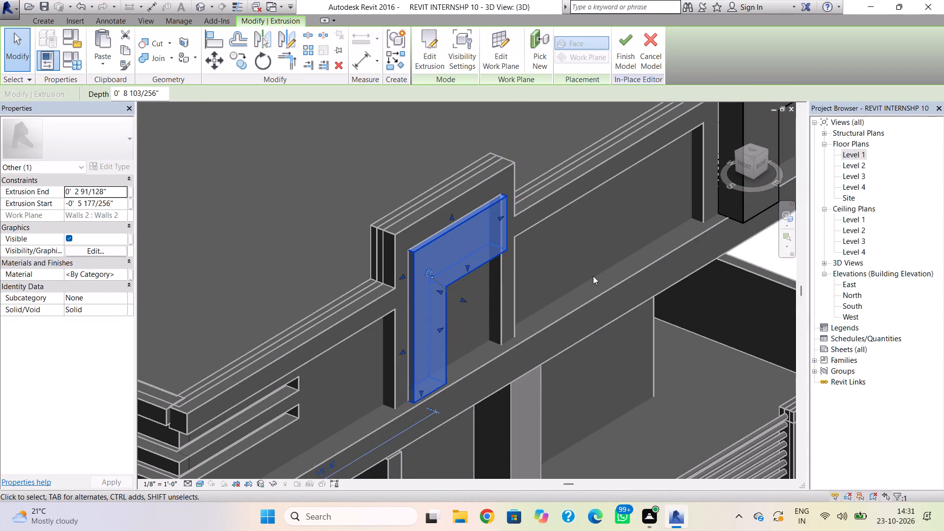
left_click(593, 276)
Recess the front frame's L-shaped extrusion further, moving its back face to about -0' 8 11/16" and its front face to about -0' 2 1/2".
scroll(471, 302, "up", 2)
middle_click_drag(480, 310, 483, 326)
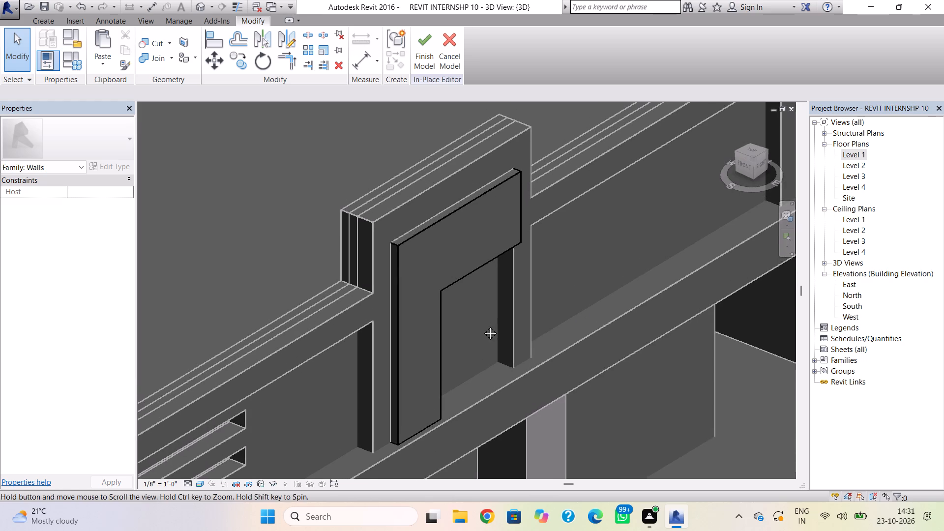
middle_click_drag(483, 326, 482, 376)
middle_click_drag(477, 339, 479, 373)
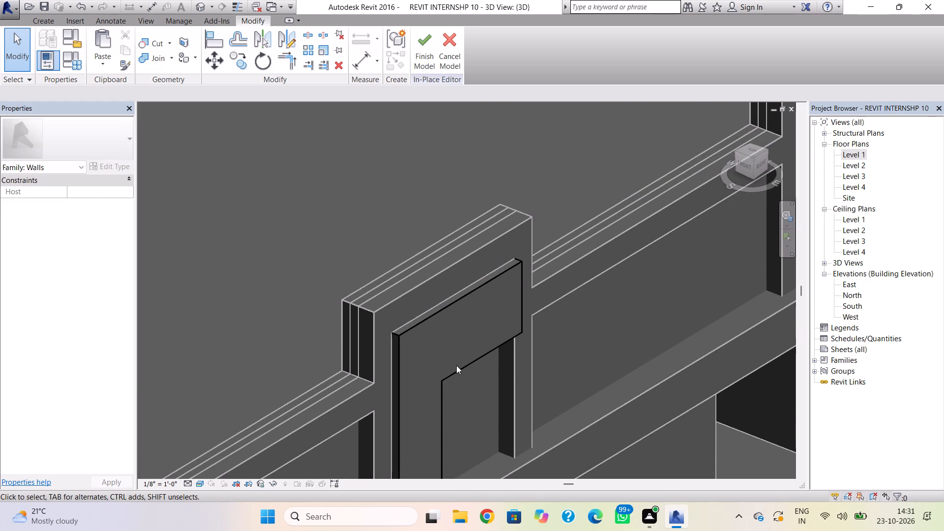
left_click(457, 366)
scroll(423, 361, "up", 3)
left_click_drag(441, 399, 437, 394)
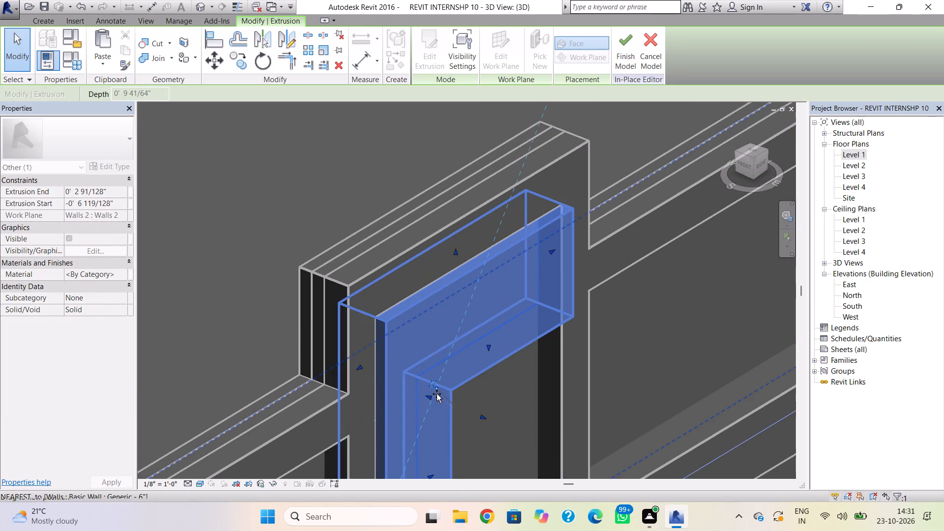
left_click_drag(437, 394, 434, 391)
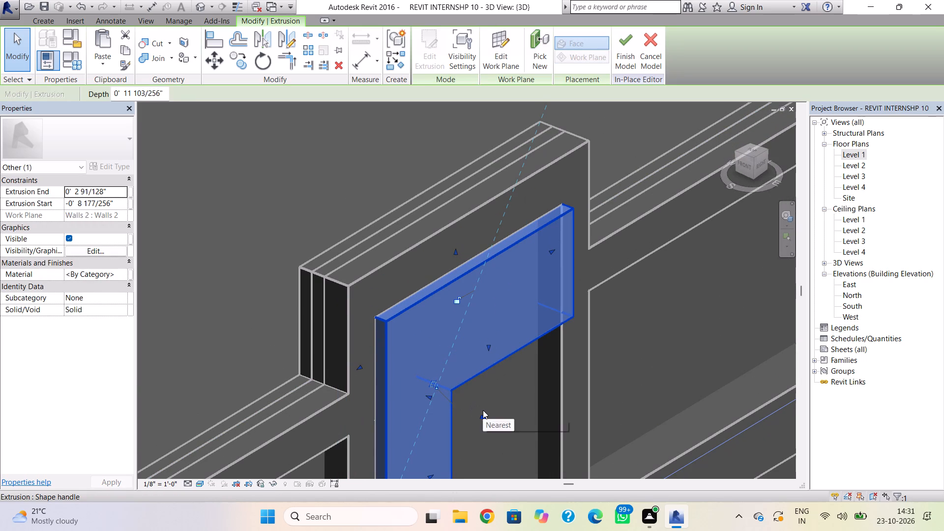
left_click_drag(483, 410, 466, 389)
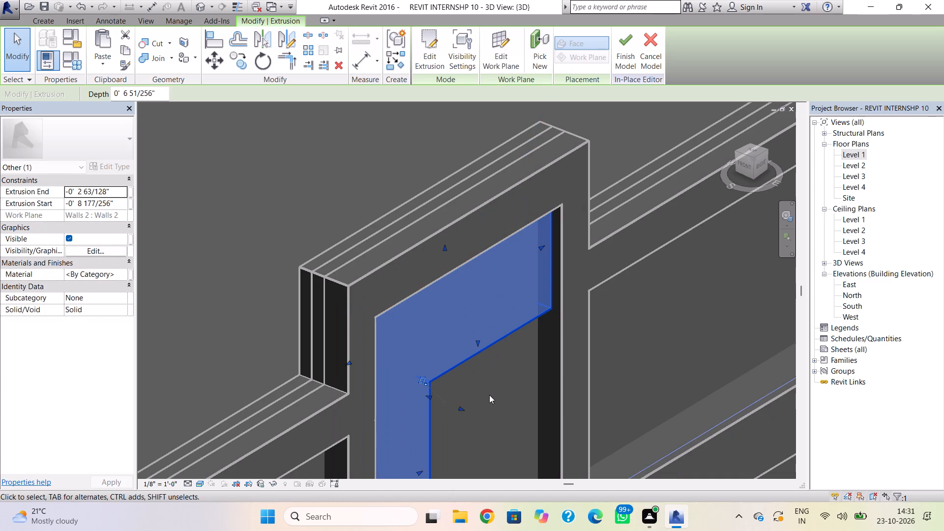
left_click(490, 395)
Reshape the rear frame's L-shaped extrusion, moving its back face to about -0' 5 11/16" and its front face to 0' 0".
scroll(505, 397, "down", 2)
right_click_drag(436, 385, 491, 396, "shift")
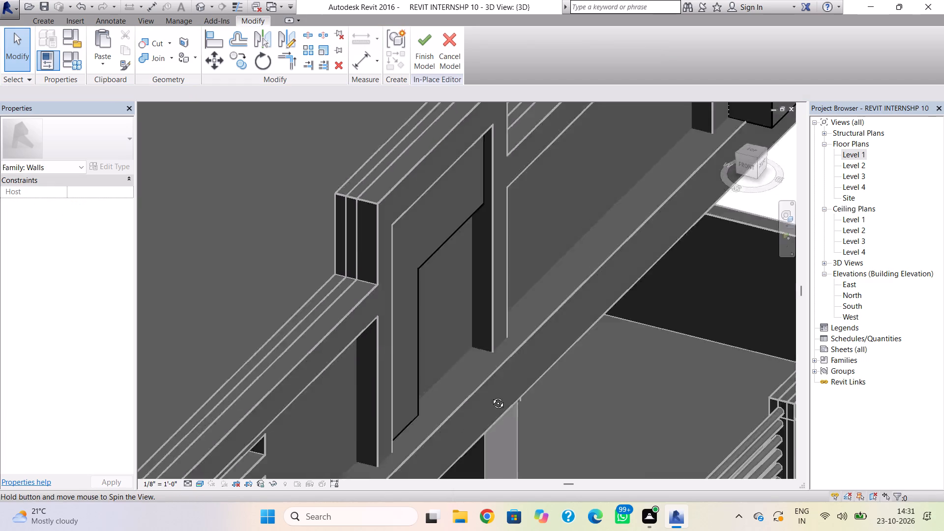
right_click_drag(491, 396, 441, 389, "shift")
scroll(475, 373, "down", 4)
scroll(563, 383, "down", 2)
middle_click_drag(563, 383, 448, 417)
left_click(583, 258)
middle_click_drag(593, 306, 564, 416)
scroll(564, 411, "up", 7)
left_click_drag(529, 377, 529, 377)
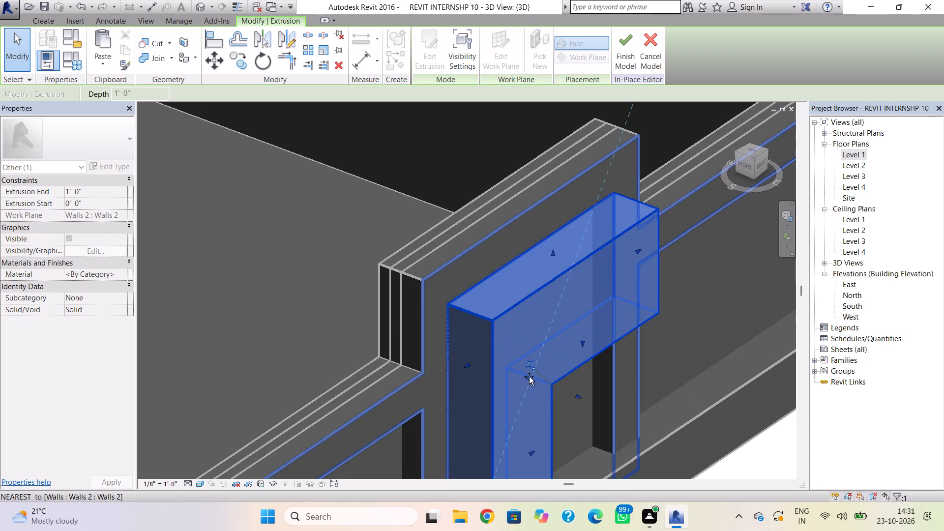
left_click_drag(529, 377, 511, 362)
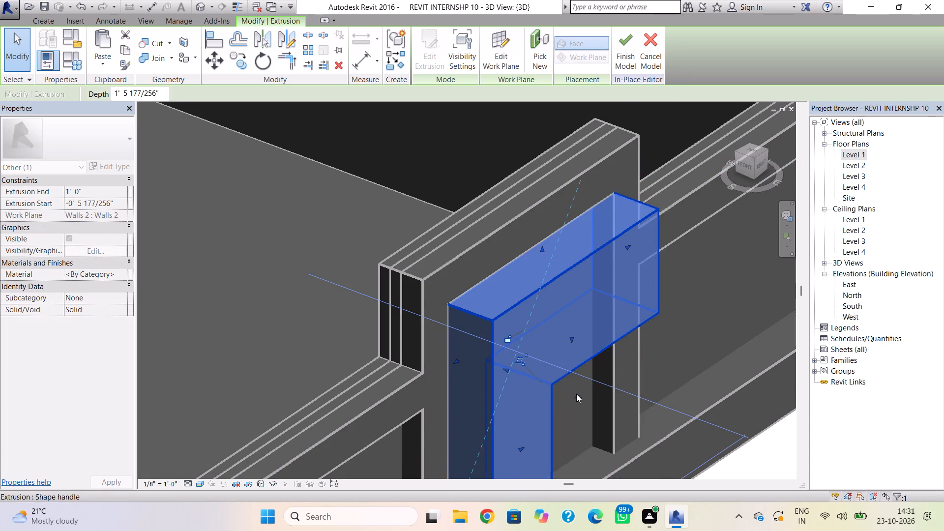
left_click_drag(580, 397, 535, 372)
left_click(706, 330)
Push the rear frame's L-shaped extrusion deeper, moving both its back and front faces inward so it sits recessed inside the frame.
left_click(549, 342)
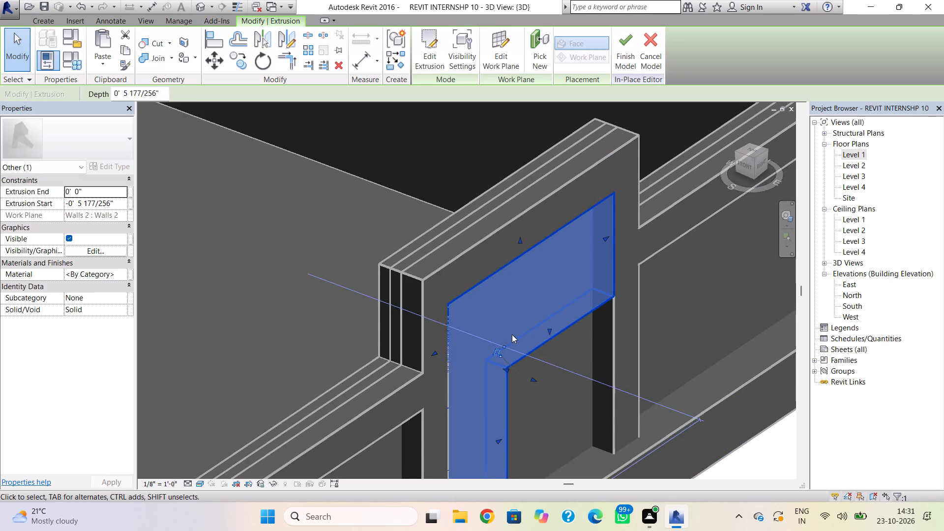
scroll(512, 334, "up", 3)
left_click_drag(508, 388, 500, 382)
left_click_drag(541, 401, 524, 388)
left_click(793, 346)
scroll(688, 368, "down", 4)
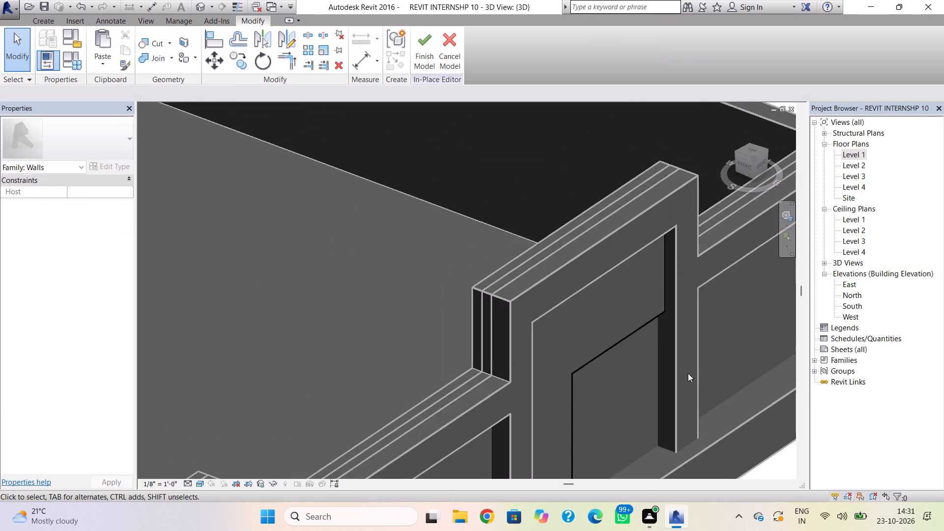
scroll(684, 376, "down", 5)
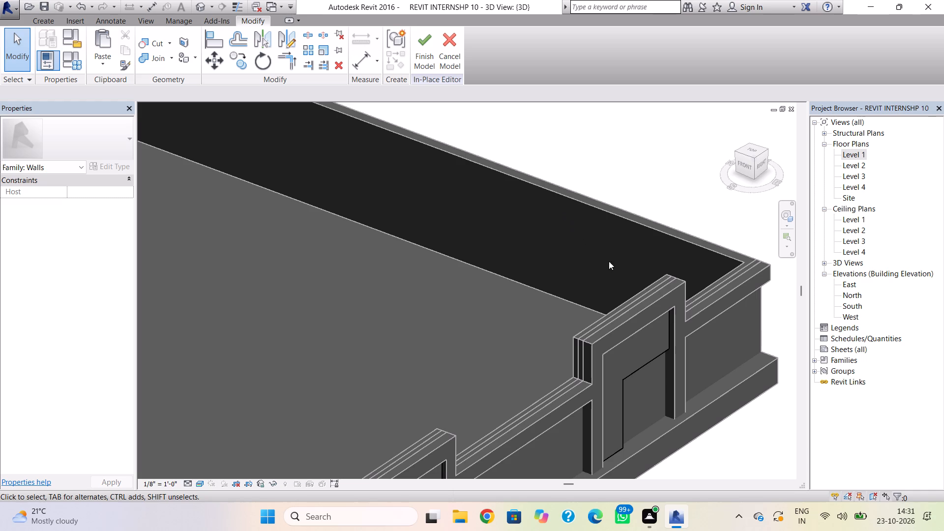
Finish the in-place wall model containing the recessed L-shaped parapet extrusions.
left_click(423, 48)
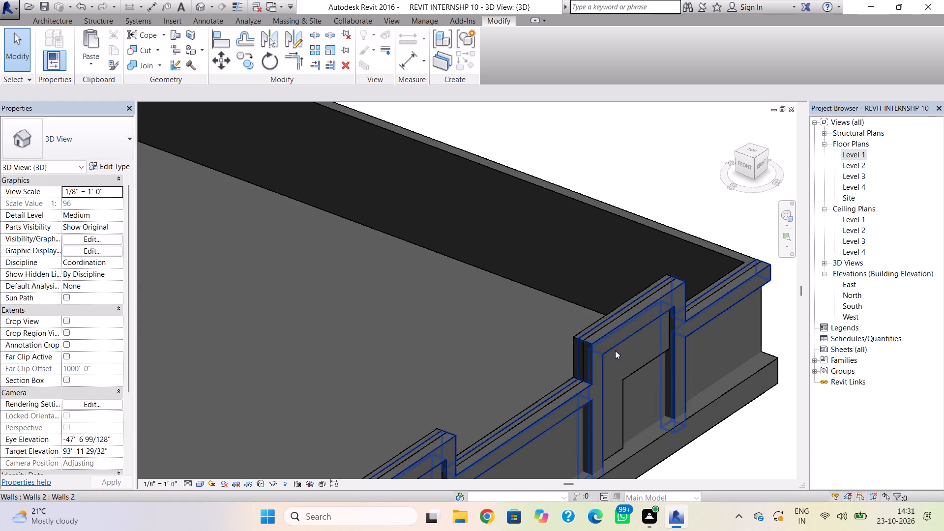
Open the profile of the ground-level perimeter wall along the building's right side for editing.
scroll(614, 352, "down", 9)
right_click_drag(619, 352, 576, 321, "shift")
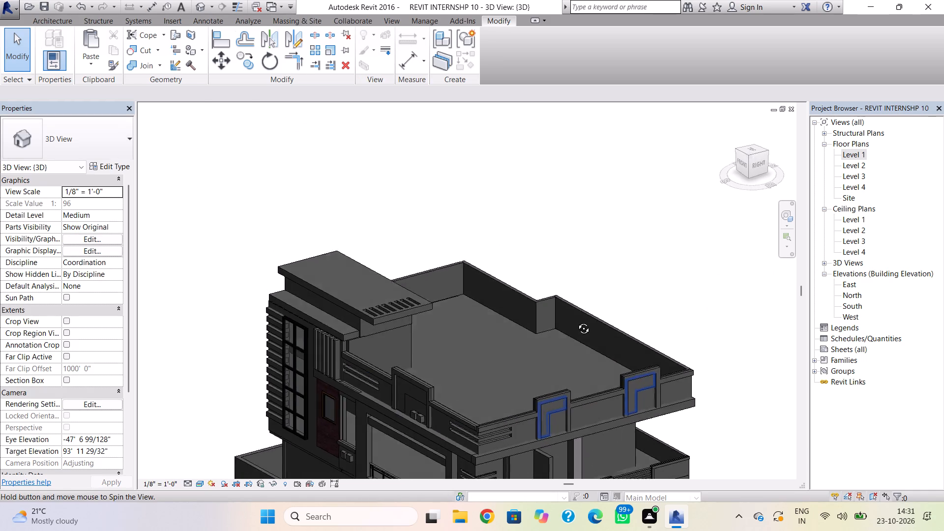
right_click_drag(576, 321, 572, 315, "shift")
scroll(572, 316, "down", 5)
scroll(582, 392, "up", 4)
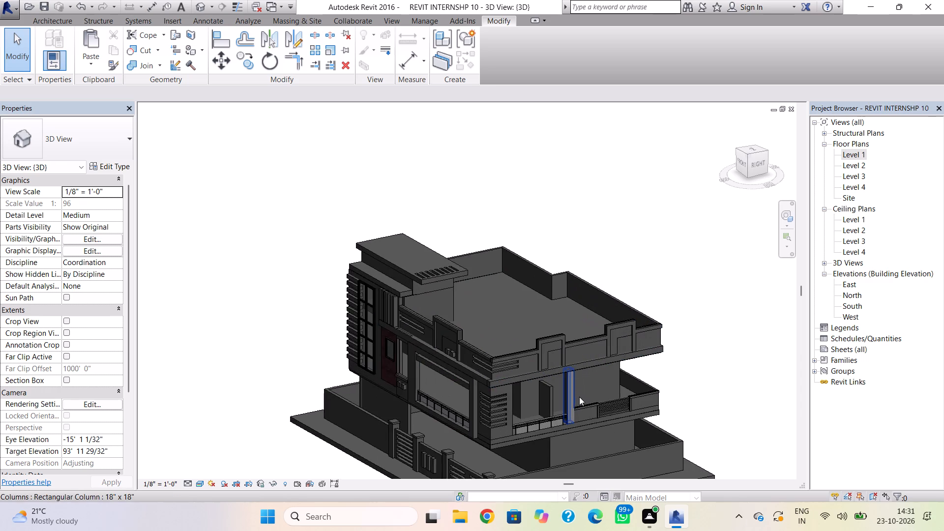
middle_click_drag(575, 393, 582, 297)
scroll(552, 362, "up", 2)
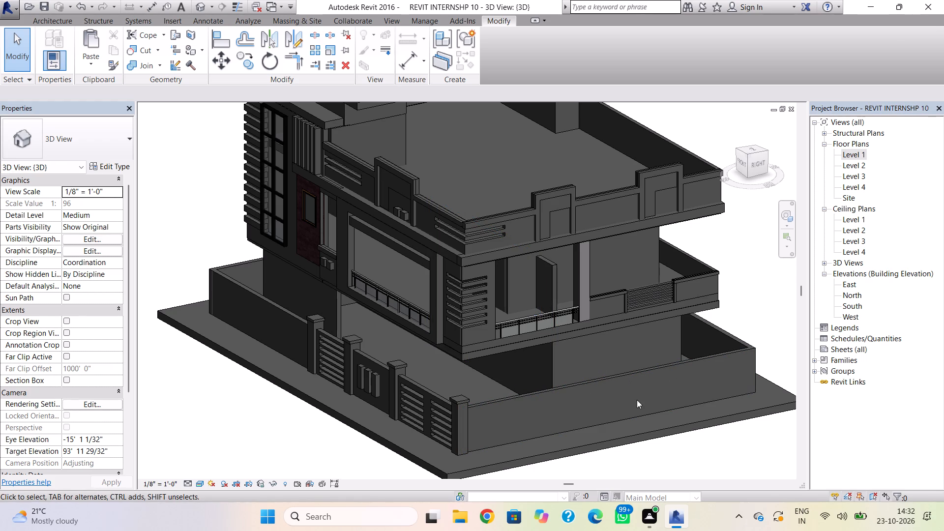
double_click(594, 380)
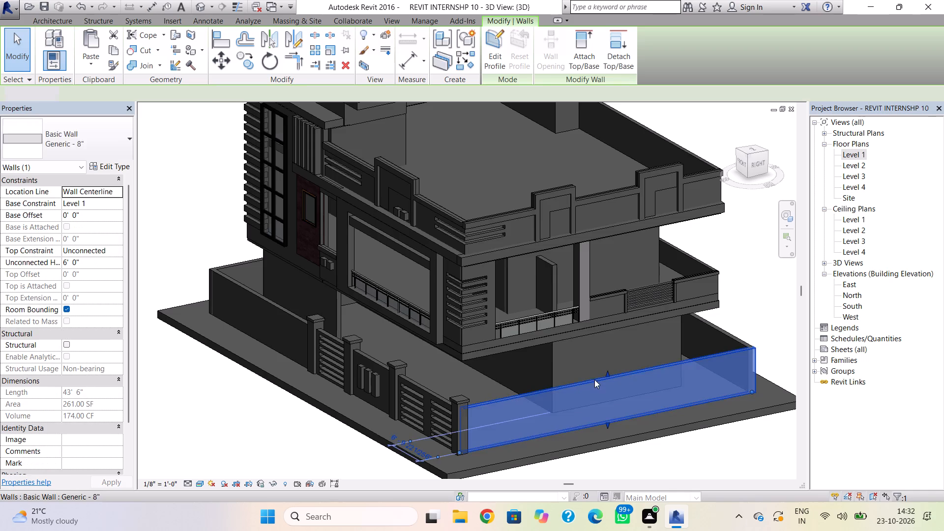
left_click(757, 167)
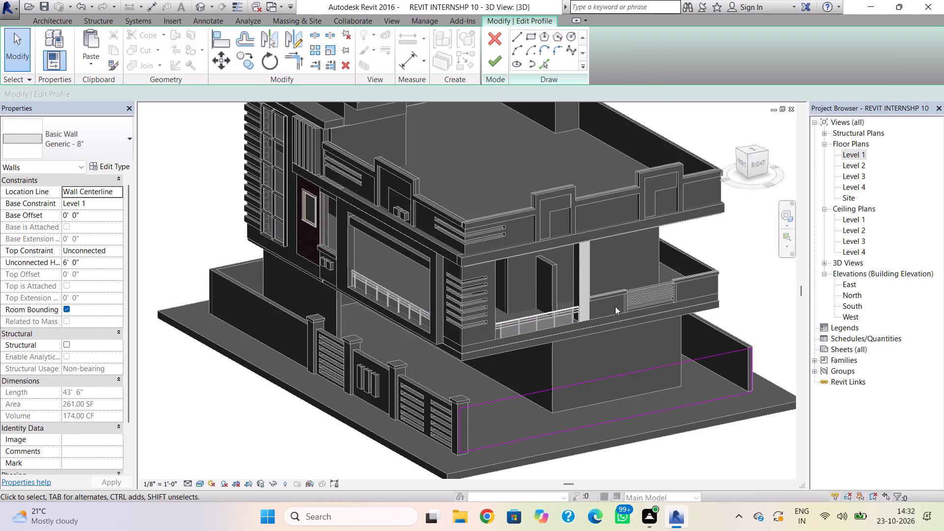
Sketch a raised rectangular step about 8' wide and 1' high on the wall profile's top edge, toward the front.
right_click_drag(617, 358, 549, 283, "shift")
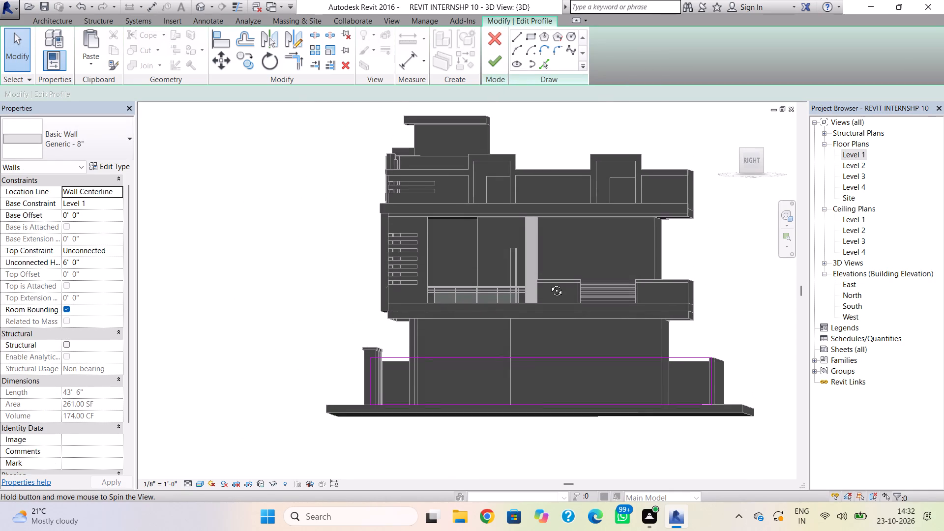
right_click_drag(549, 283, 552, 287, "shift")
scroll(552, 337, "up", 2)
scroll(557, 386, "up", 2)
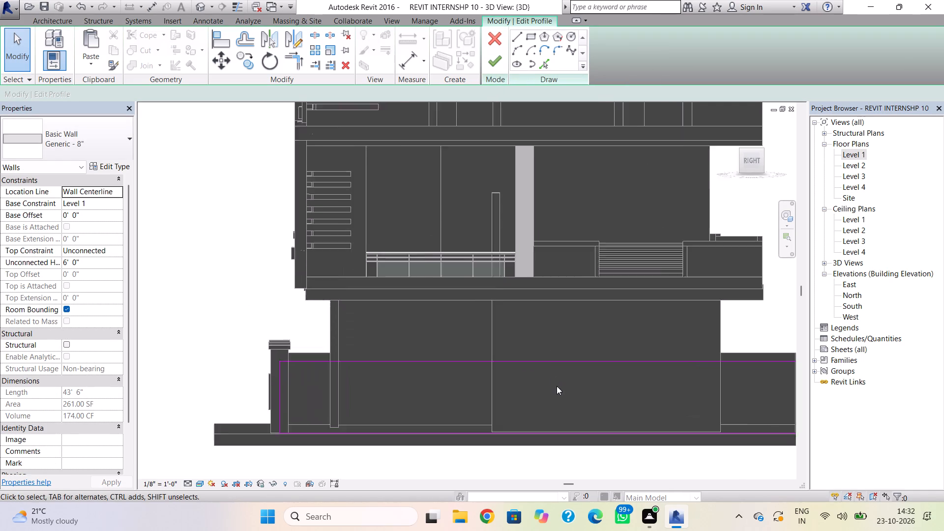
scroll(557, 386, "up", 1)
left_click(401, 353)
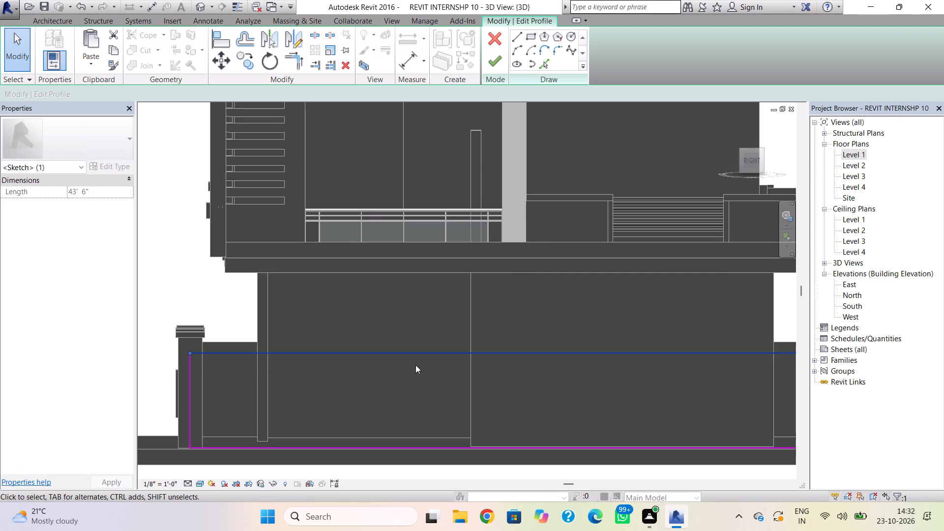
left_click(515, 35)
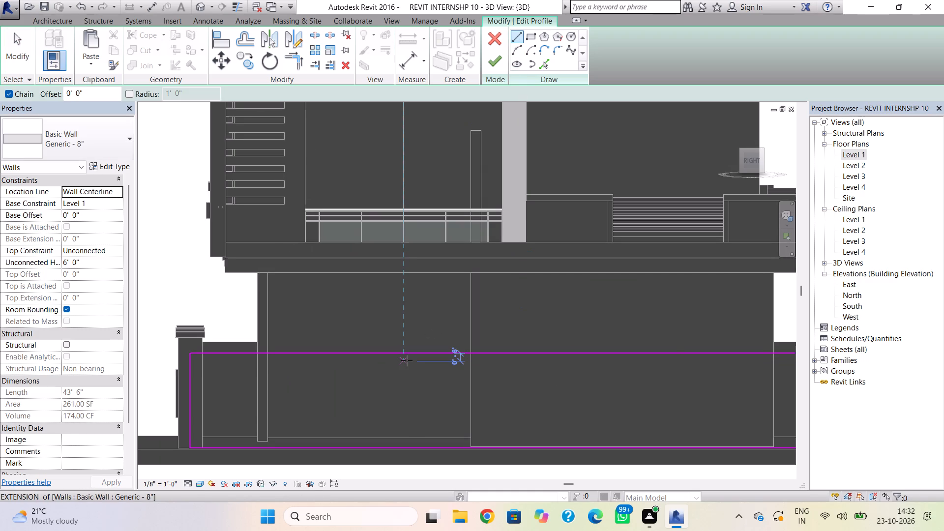
left_click(342, 352)
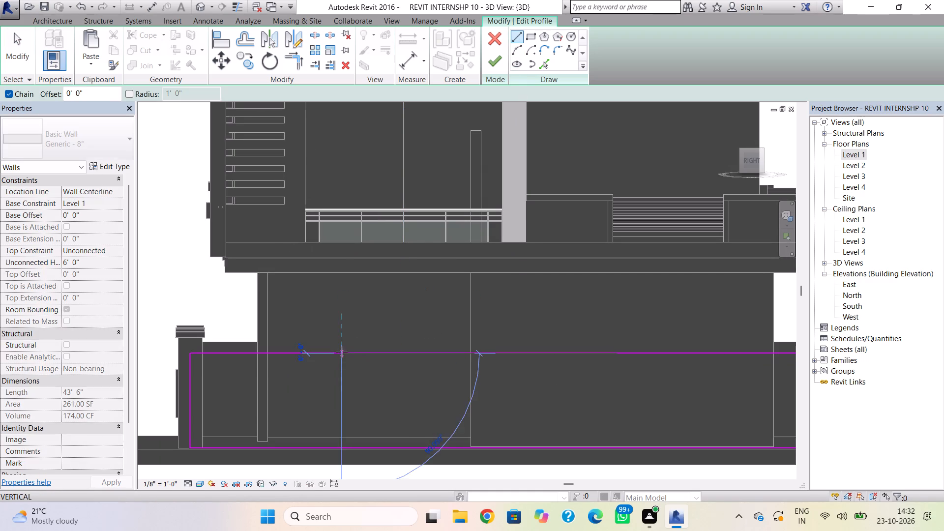
left_click(342, 337)
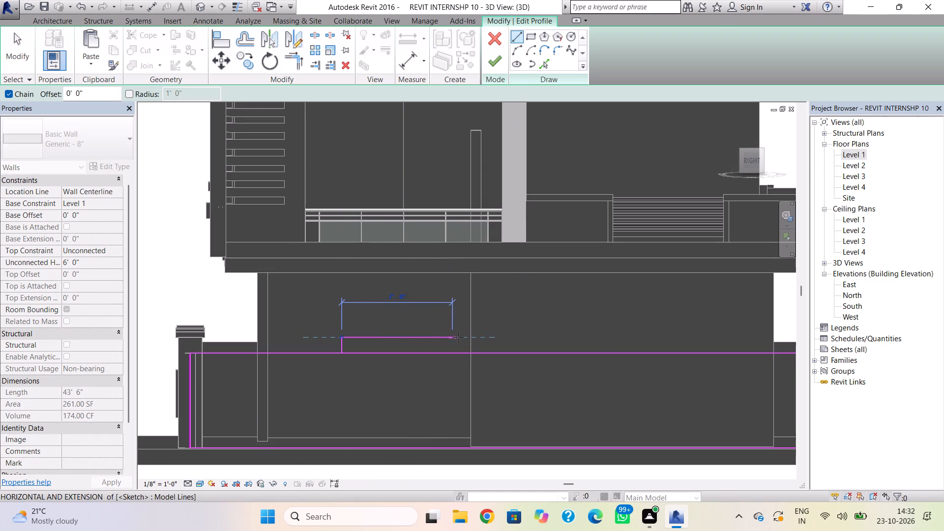
left_click(471, 339)
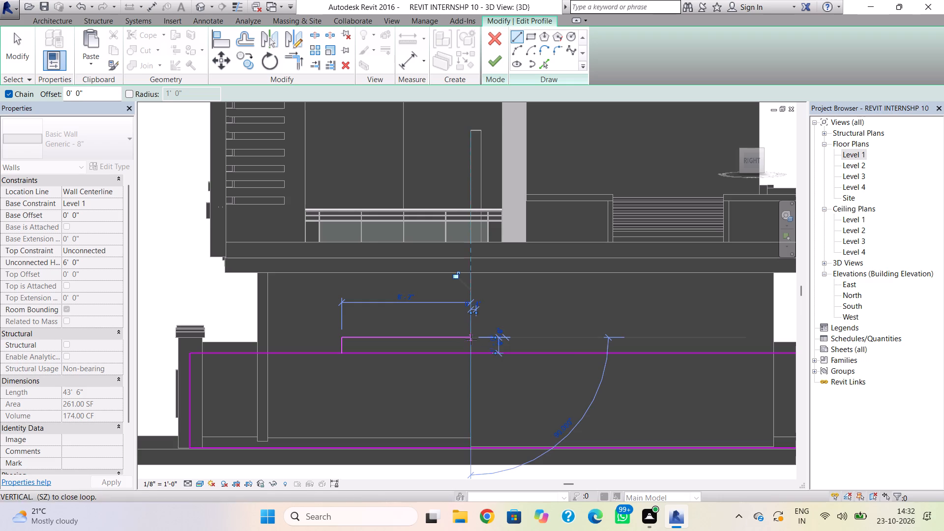
left_click(472, 354)
Sketch a second raised step about 8' wide and 1' high toward the rear, ending about 4' 6" from the wall's rear end.
scroll(528, 376, "down", 2)
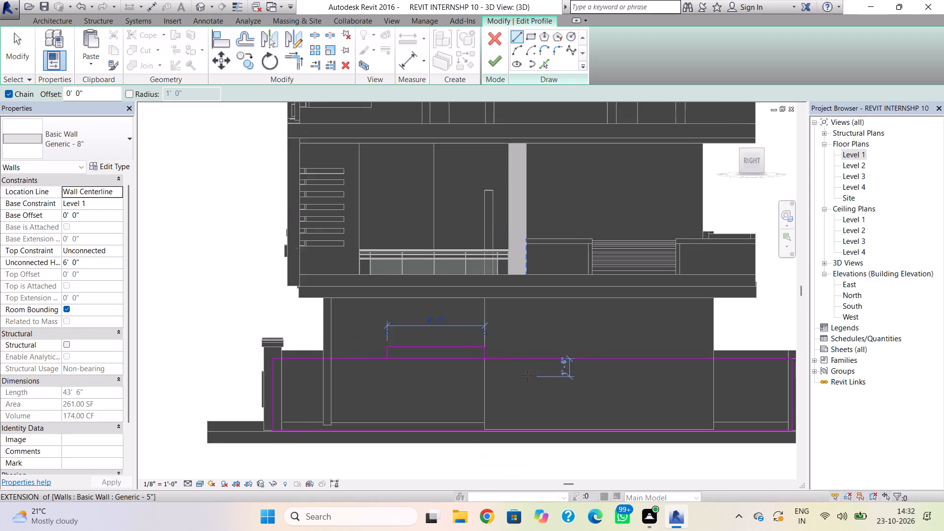
scroll(528, 376, "down", 1)
middle_click_drag(528, 376, 417, 388)
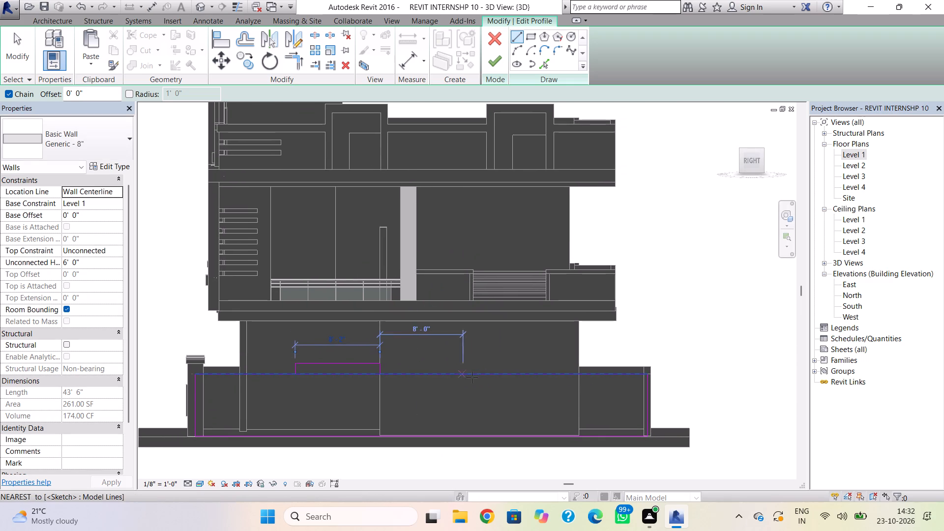
left_click(516, 374)
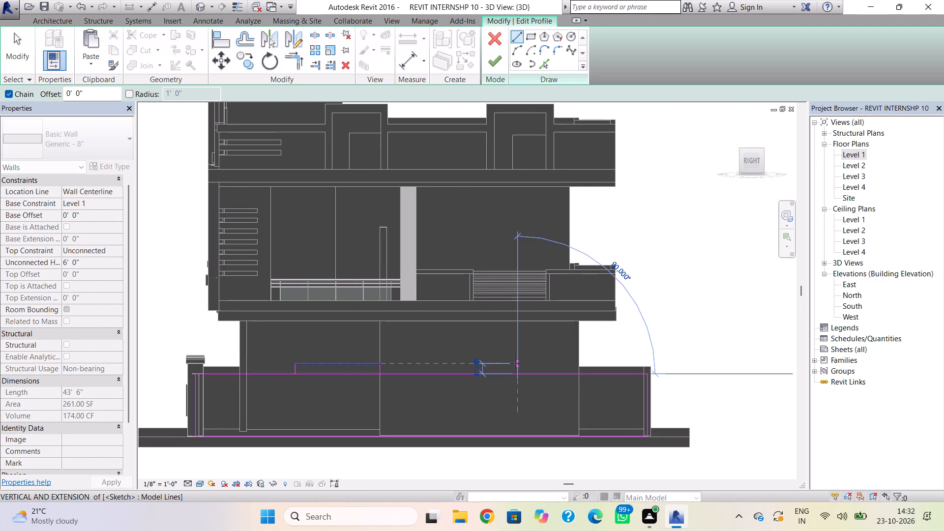
left_click(515, 361)
left_click(599, 359)
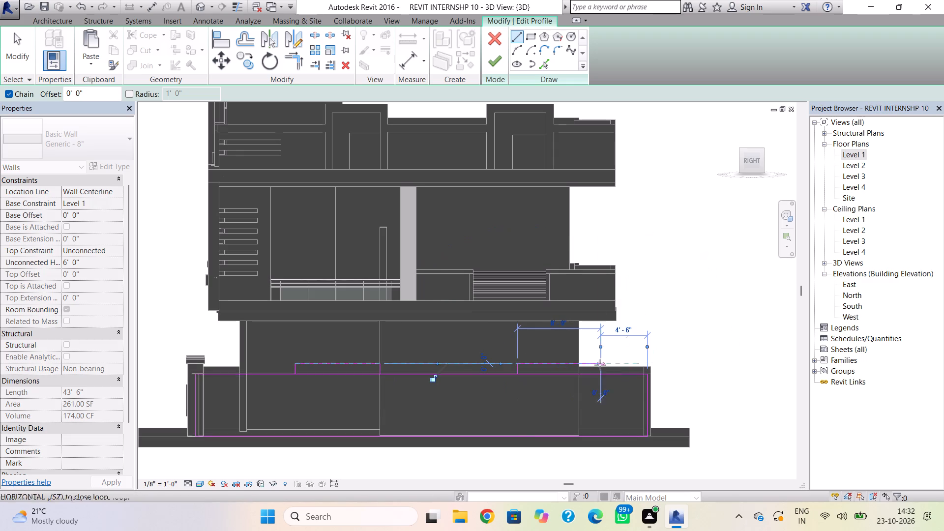
left_click(600, 370)
key("Escape")
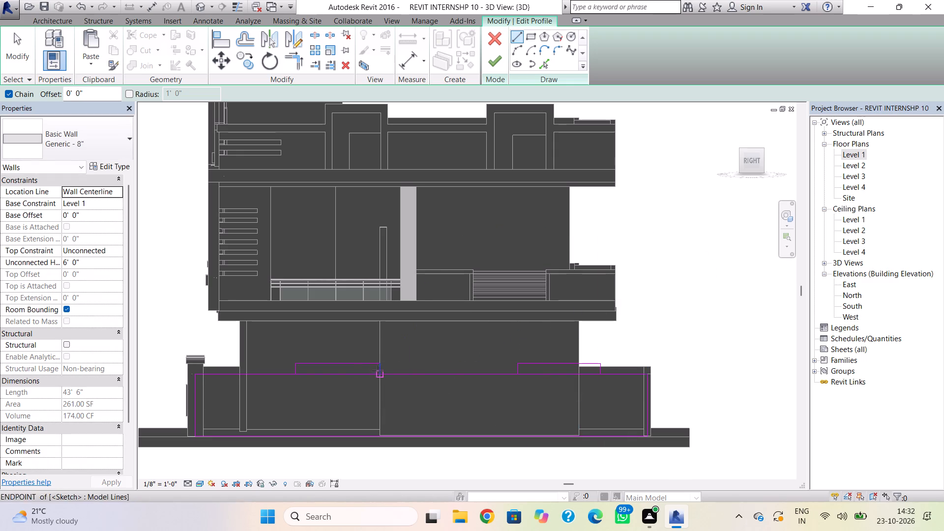
key("Escape")
Replace the profile's original straight top line with segments linking the two raised steps and the wall ends, and finish the profile.
left_click(367, 373)
key("Delete")
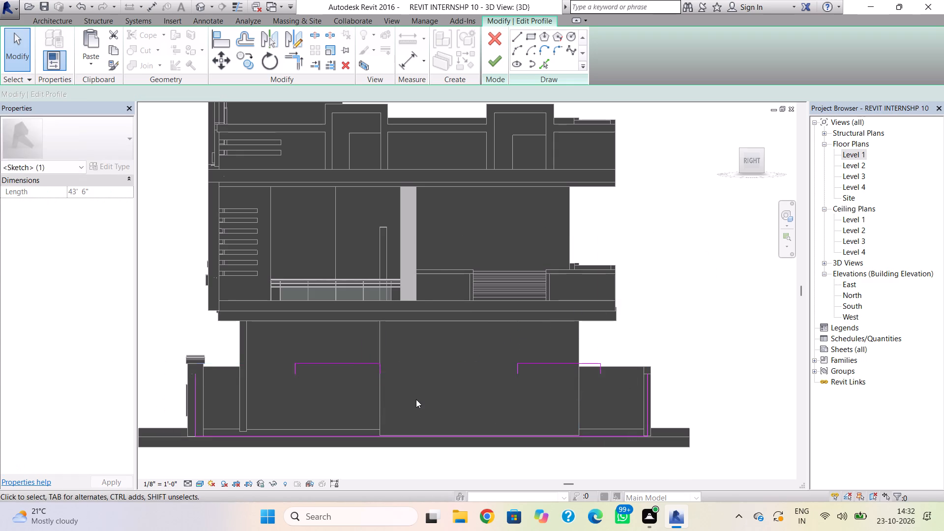
left_click(516, 37)
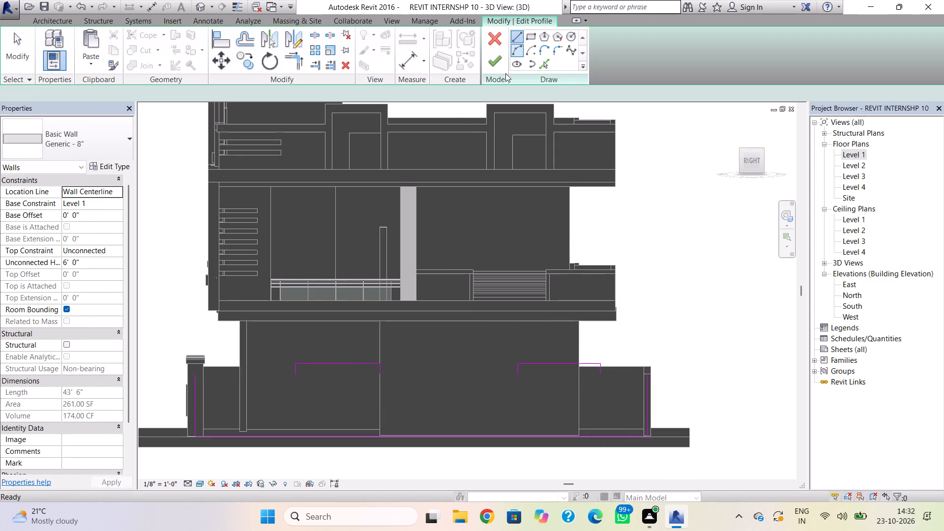
left_click(193, 376)
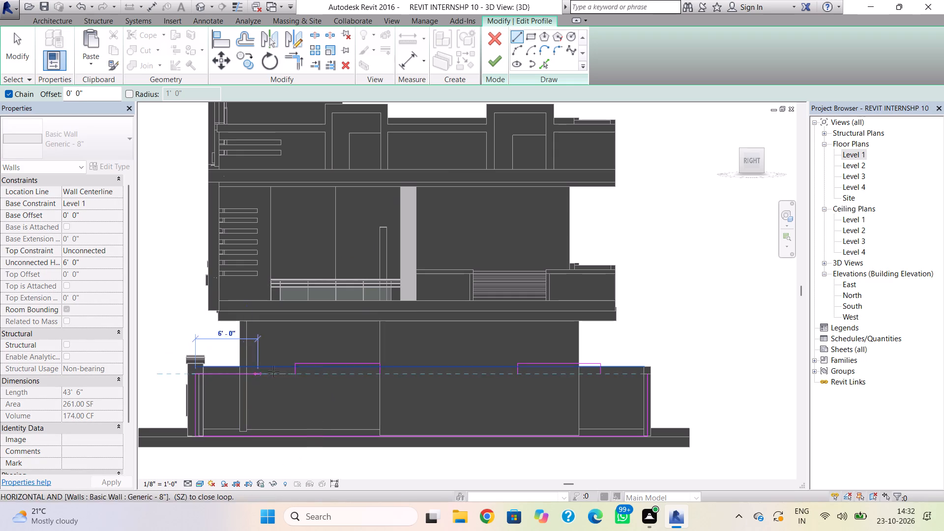
left_click(294, 370)
left_click(381, 374)
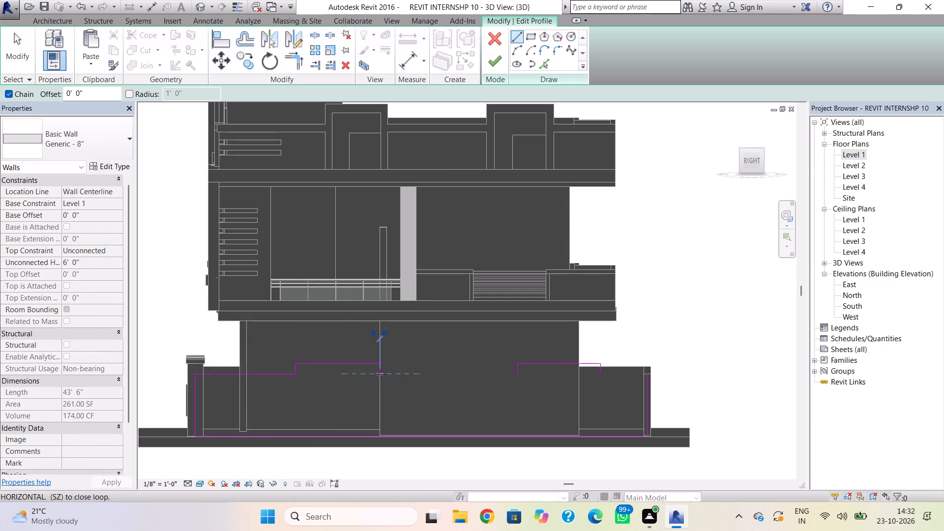
left_click(514, 370)
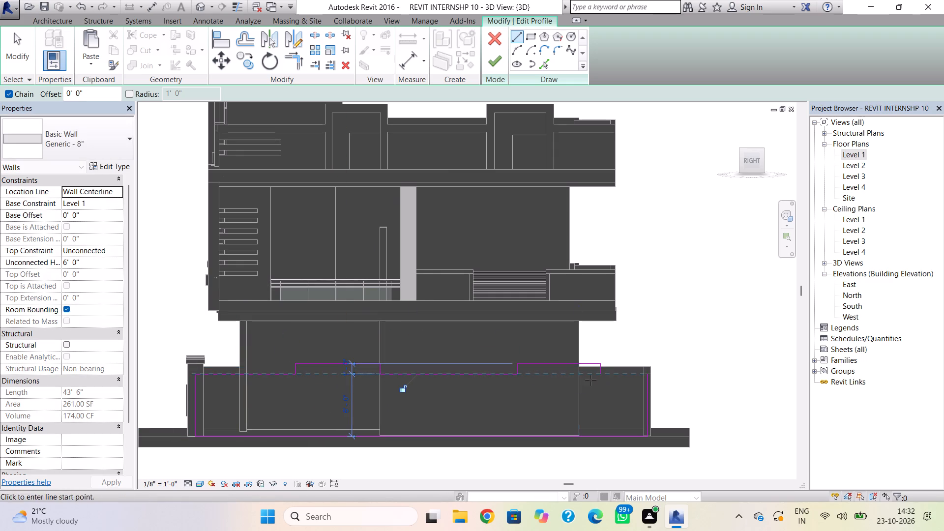
left_click(600, 377)
left_click(646, 373)
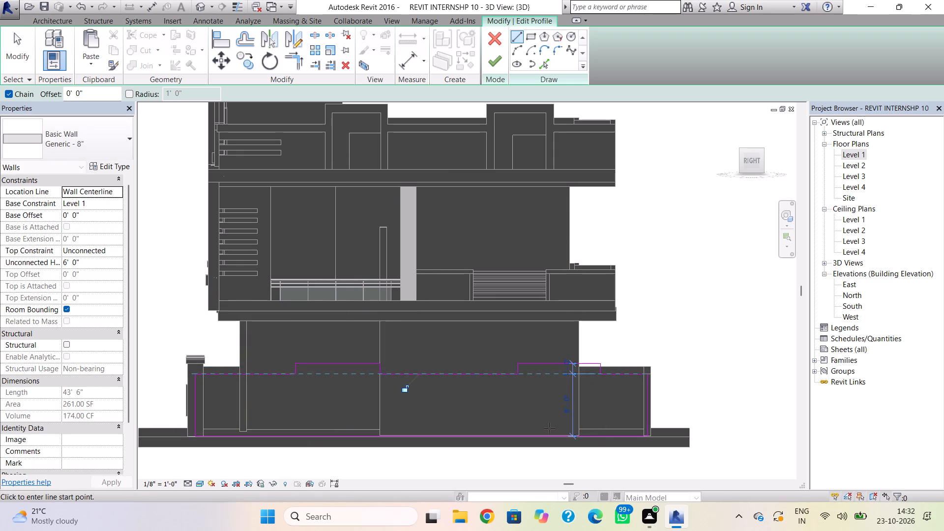
key("Escape")
scroll(659, 363, "up", 7)
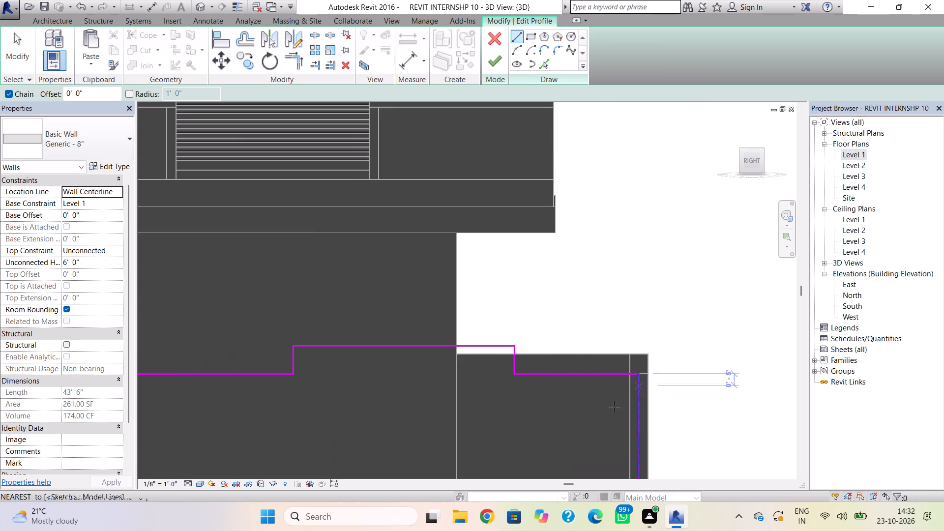
scroll(544, 436, "up", 1)
left_click(492, 67)
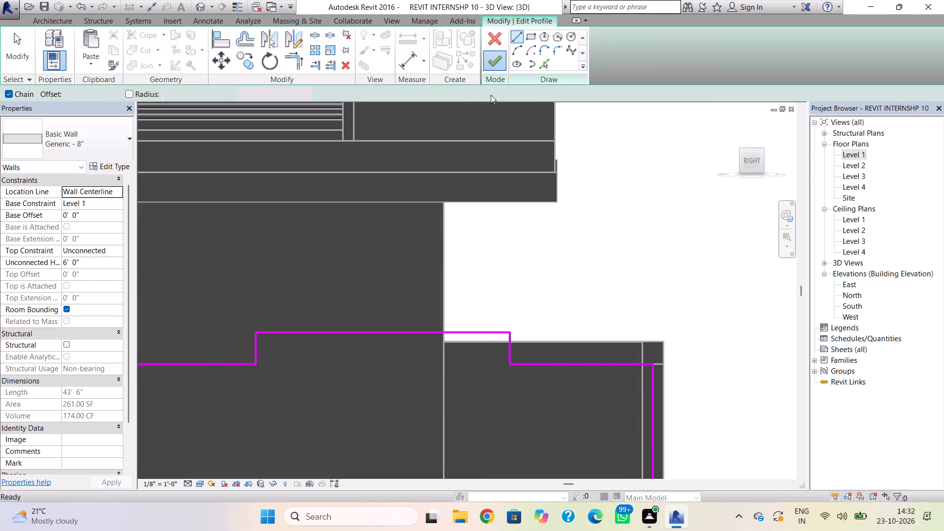
scroll(396, 375, "down", 2)
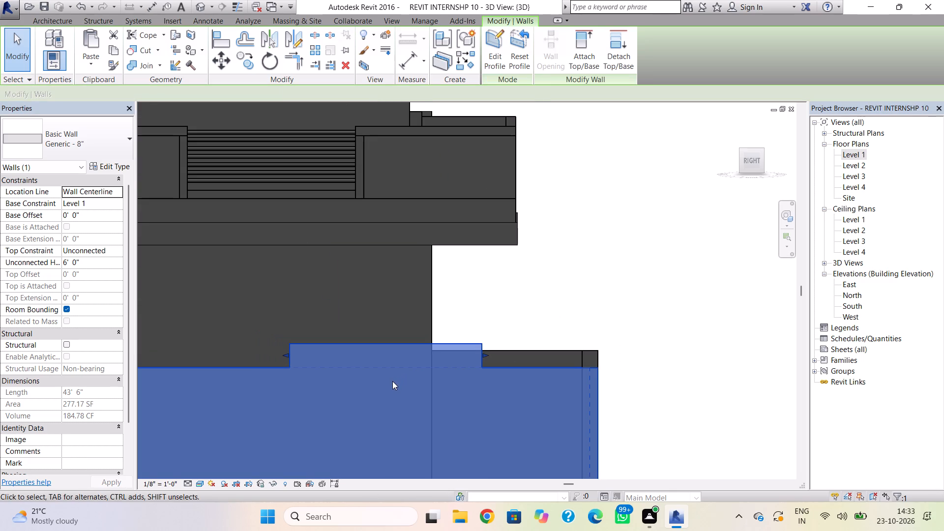
scroll(392, 381, "down", 3)
key("Escape")
Open the in-place wall model of the right-side parapet frames for editing.
scroll(358, 380, "down", 2)
middle_click_drag(369, 375, 381, 369)
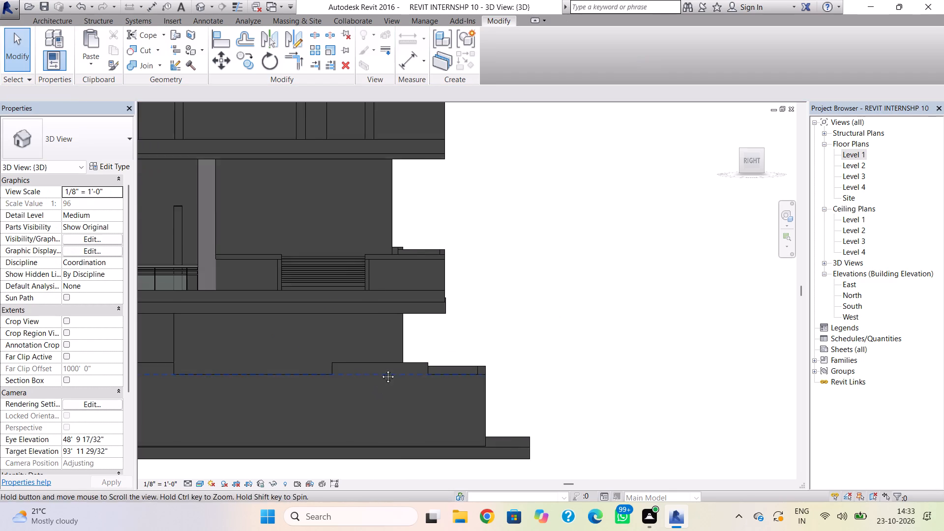
middle_click_drag(381, 369, 451, 352)
scroll(389, 364, "down", 3)
middle_click_drag(389, 364, 420, 364)
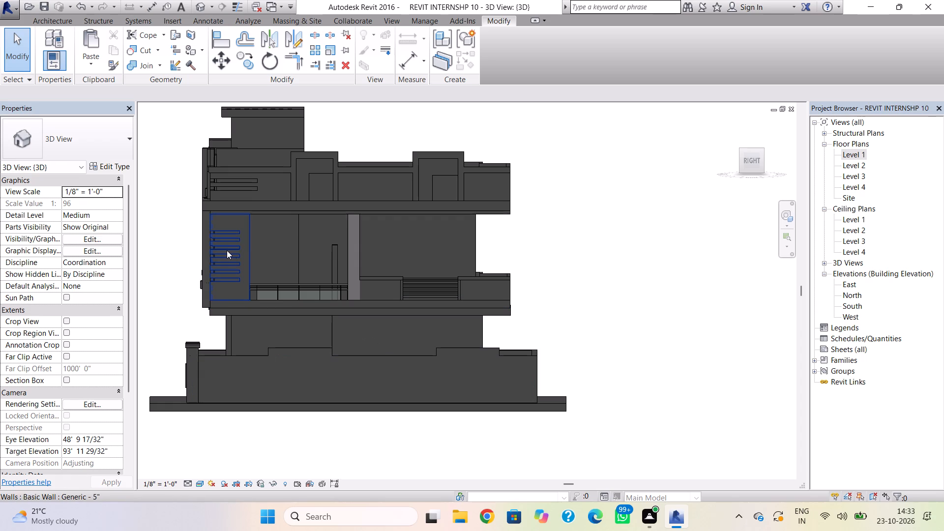
double_click(320, 155)
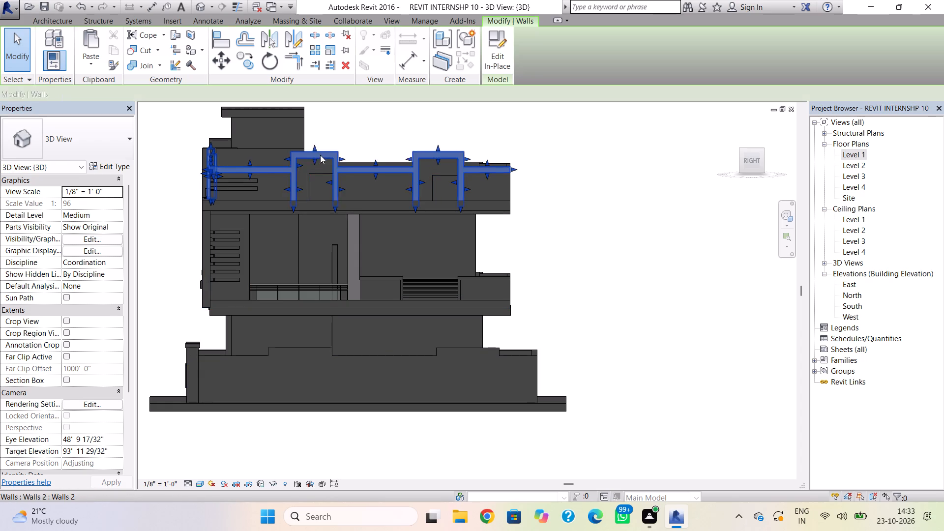
left_click(500, 51)
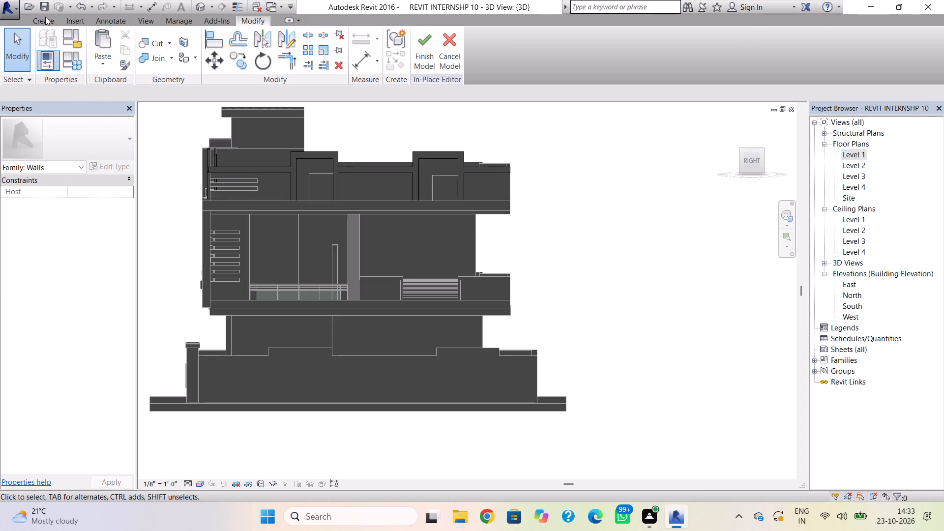
Set the work plane by picking the outer face of the right-side perimeter wall with the stepped top.
left_click(45, 17)
left_click(728, 34)
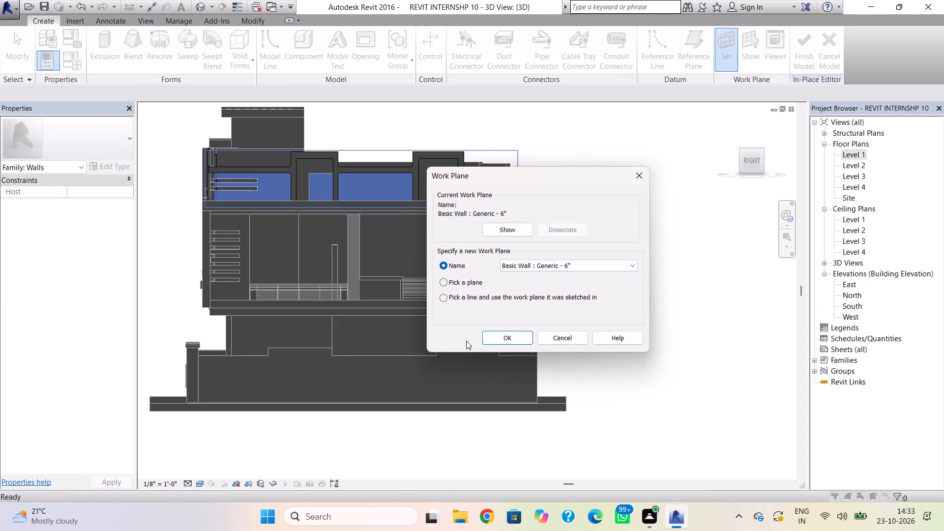
left_click(445, 280)
left_click(494, 333)
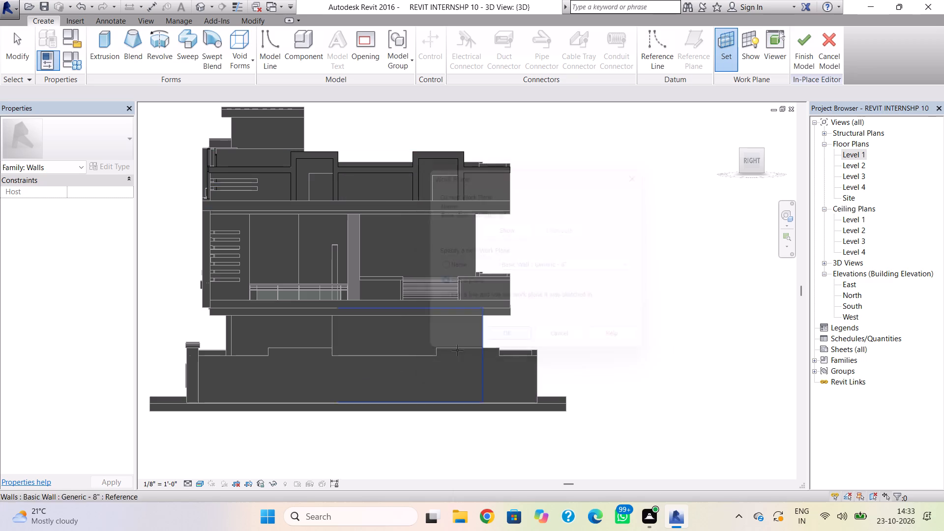
left_click(314, 349)
scroll(222, 378, "up", 2)
middle_click_drag(247, 391, 304, 420)
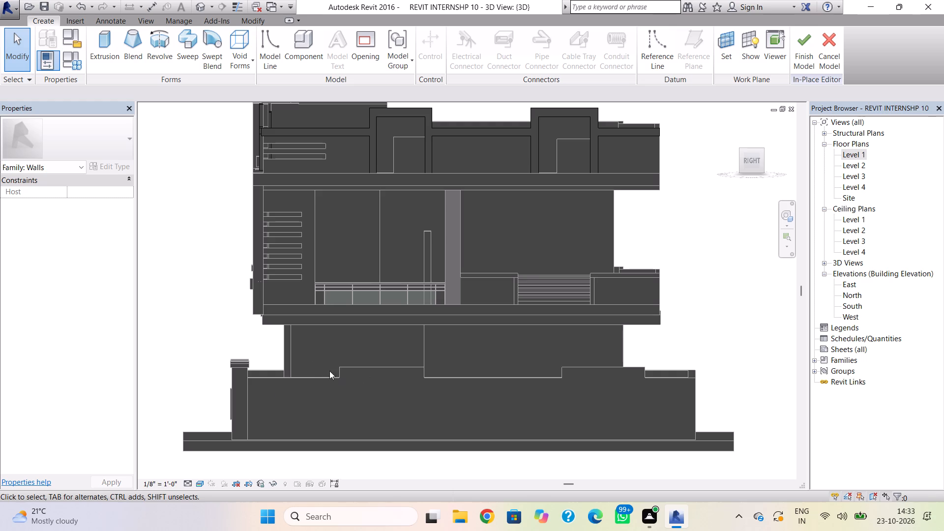
right_click_drag(389, 363, 414, 401, "shift")
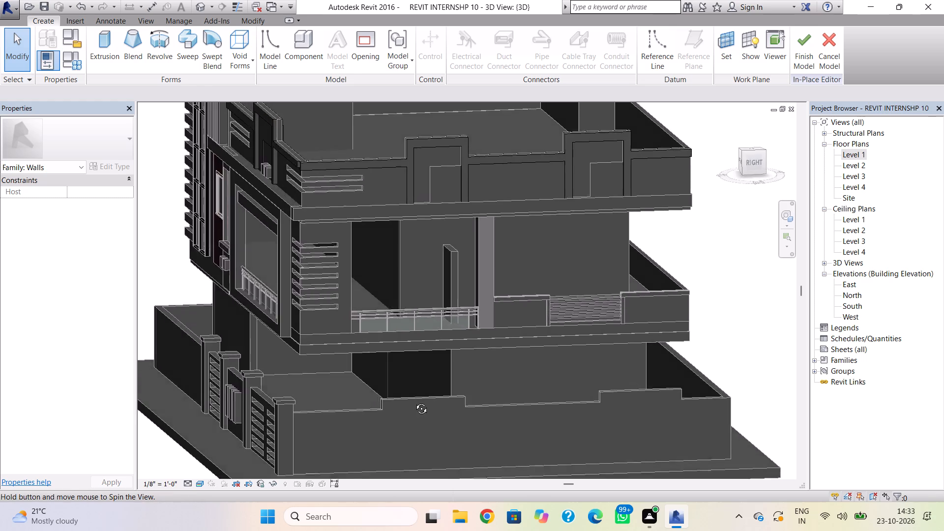
Start an extrusion and sketch the frame's front leg at the wall's first raised step, about 5' 6" high with a narrow foot.
right_click_drag(414, 401, 383, 367, "shift")
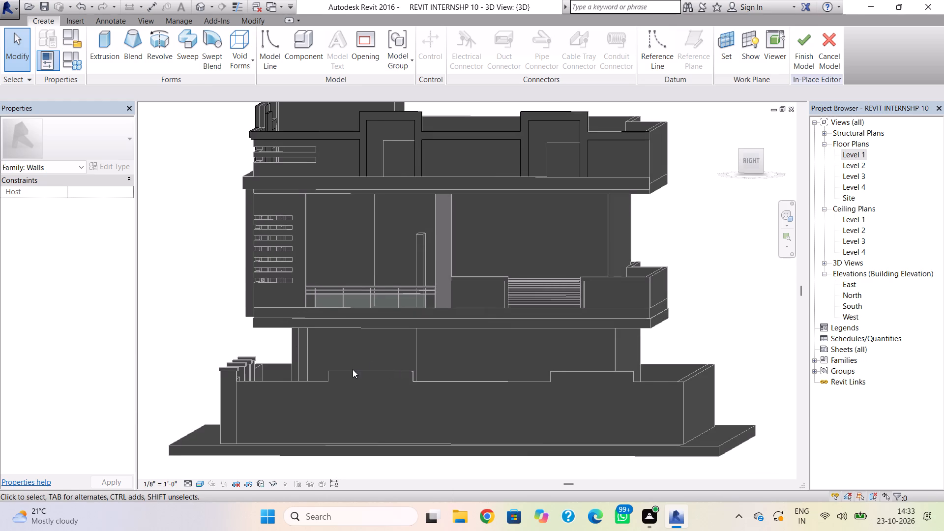
right_click_drag(351, 369, 355, 361, "shift")
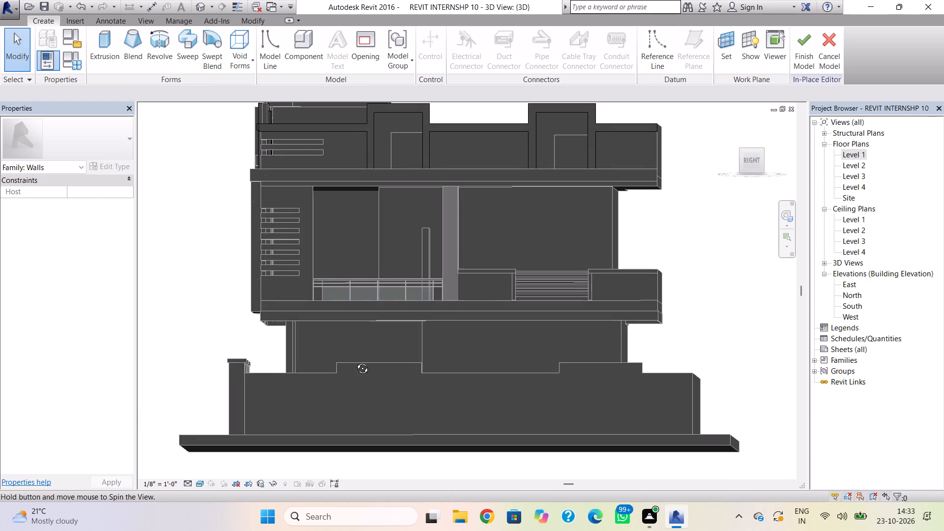
right_click_drag(355, 361, 357, 363, "shift")
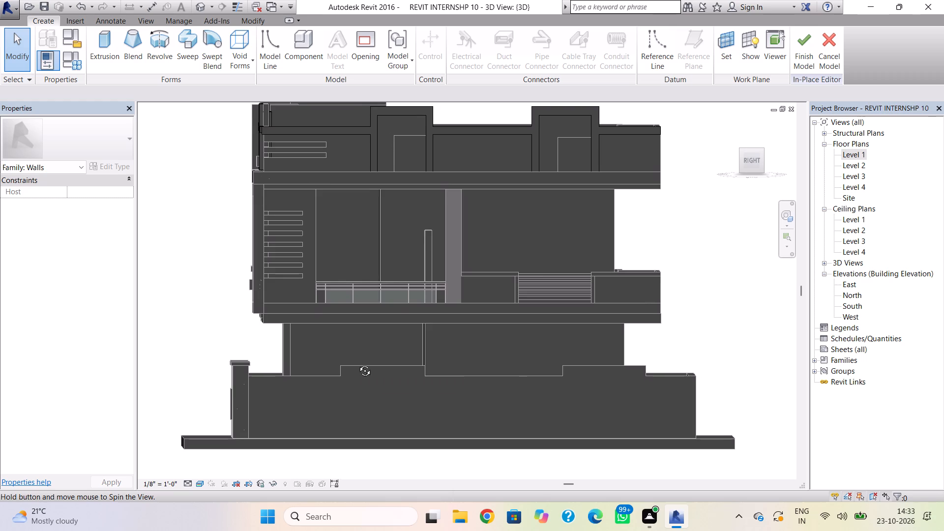
right_click_drag(357, 363, 358, 364, "shift")
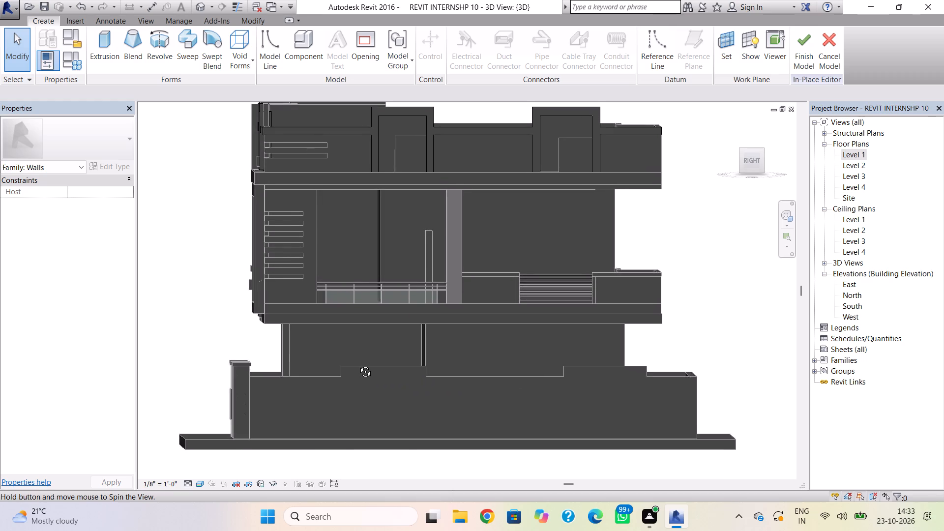
right_click_drag(358, 364, 357, 363, "shift")
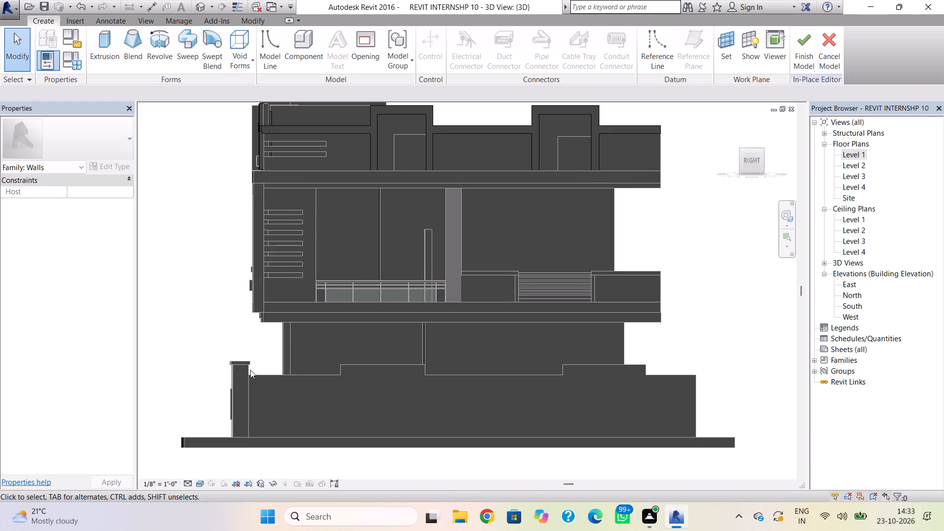
left_click(110, 46)
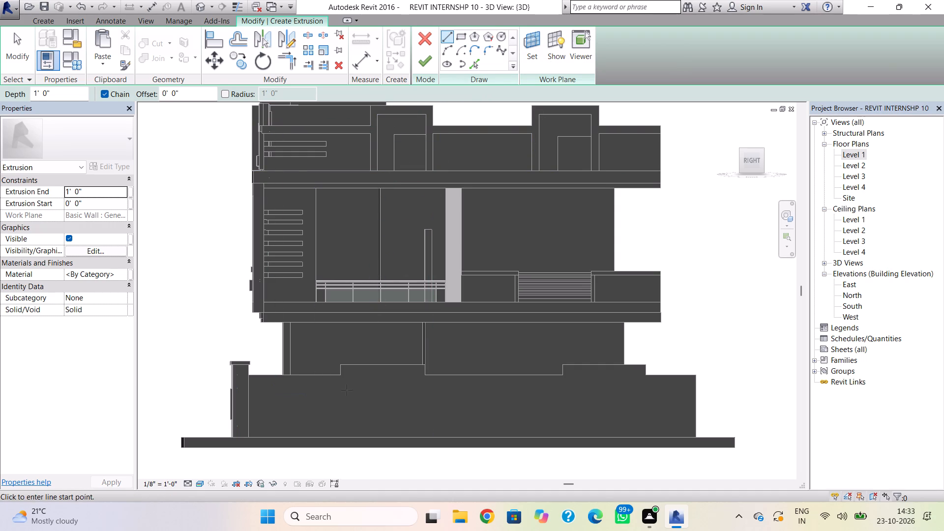
left_click(342, 367)
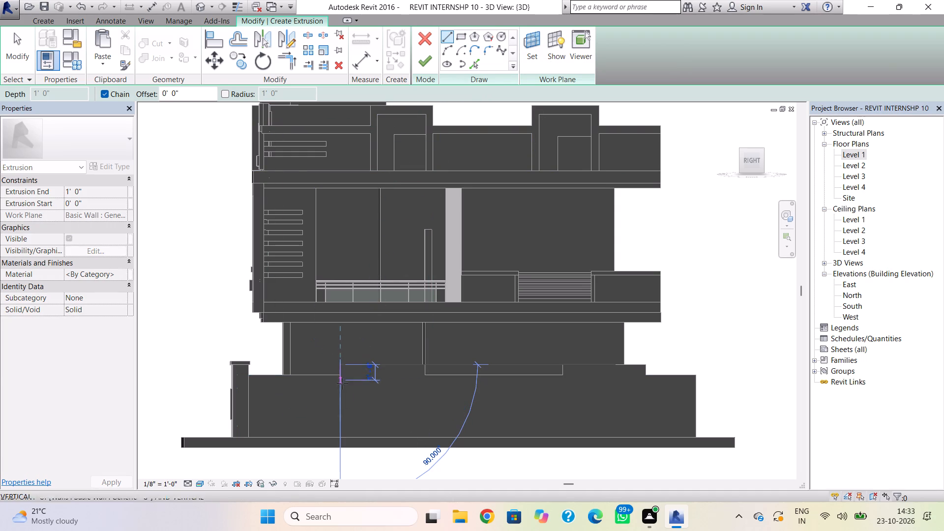
left_click(342, 422)
left_click(351, 422)
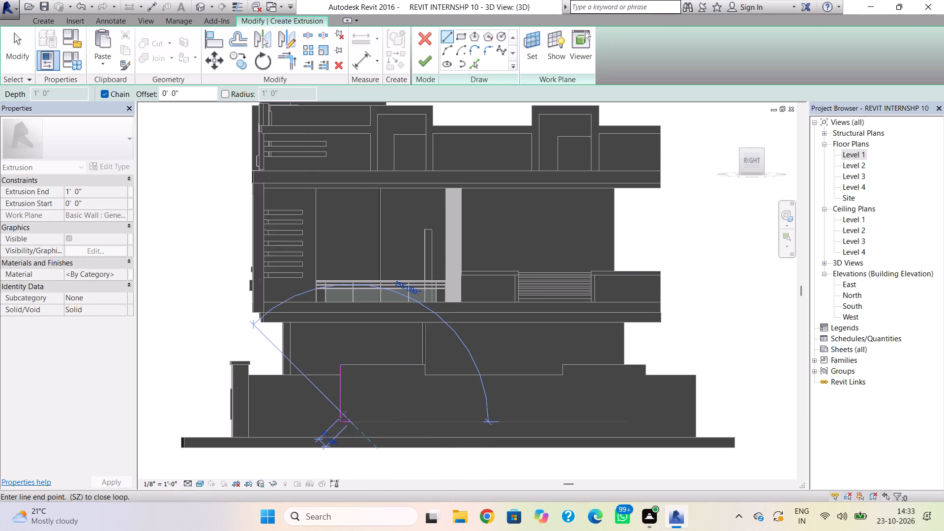
key("ctrl+z")
key("ctrl+z")
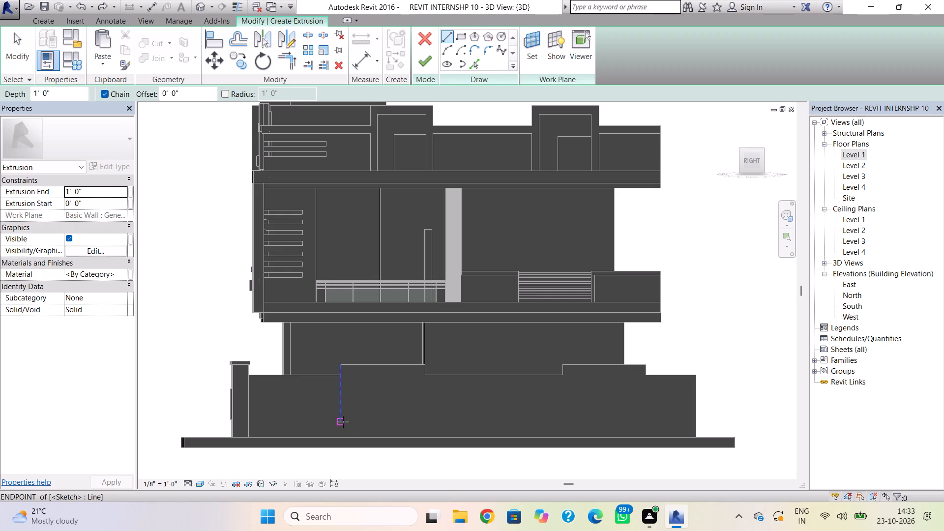
left_click(343, 422)
scroll(347, 422, "up", 8)
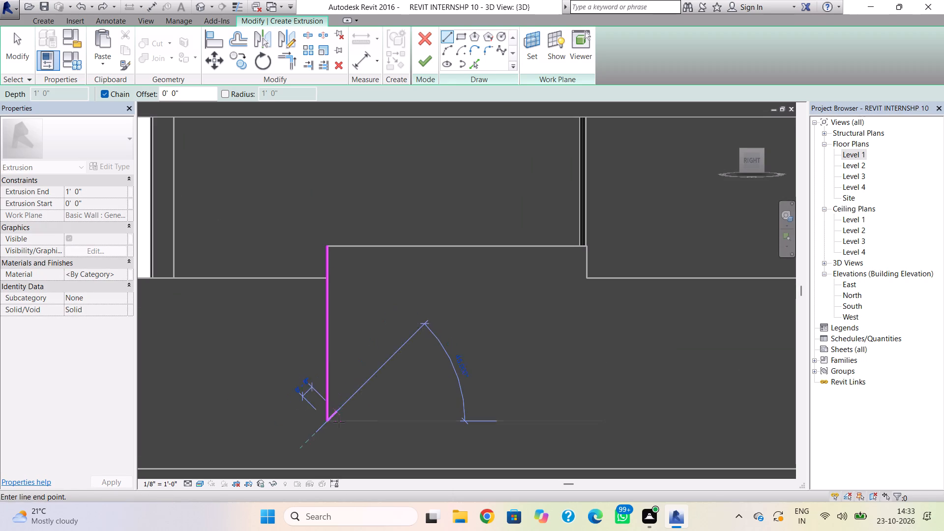
left_click(339, 423)
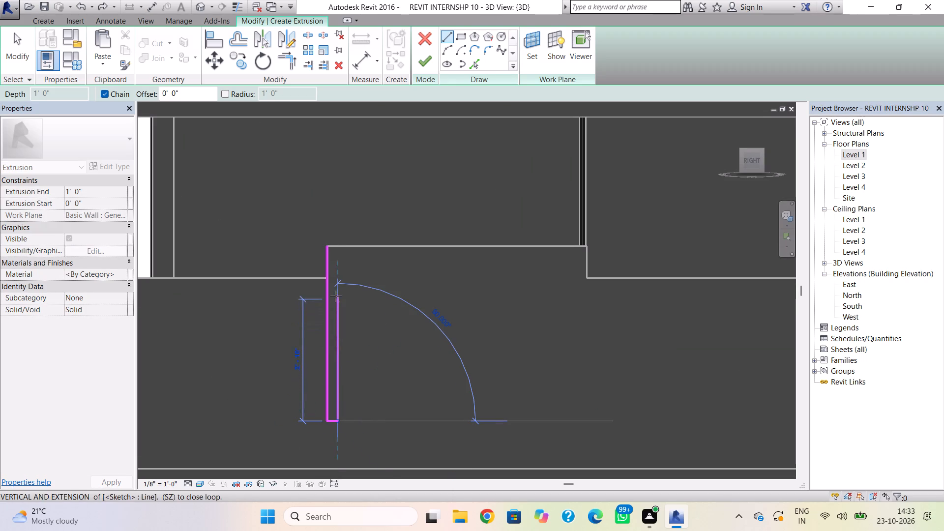
left_click(334, 263)
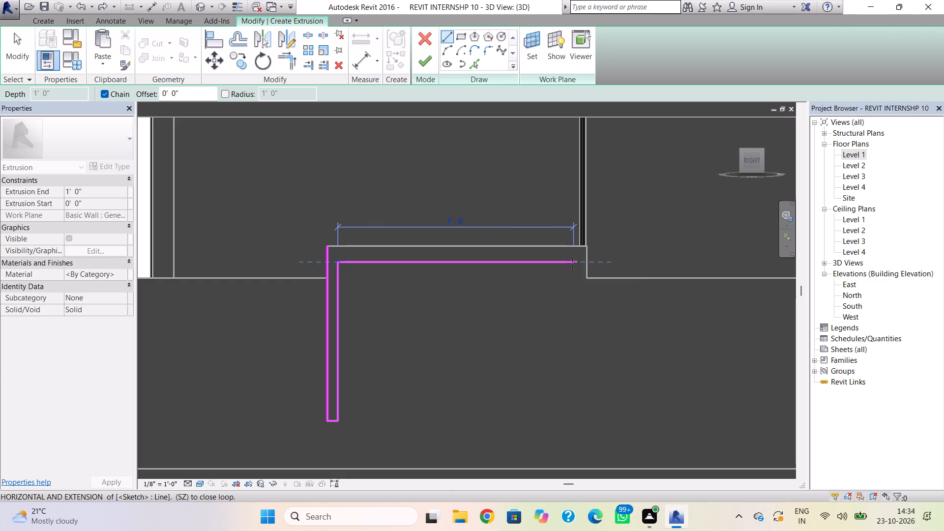
Close the first frame outline along the raised step's top and down a matching rear leg, joining the inner edges with a horizontal line.
key("Escape")
left_click(329, 247)
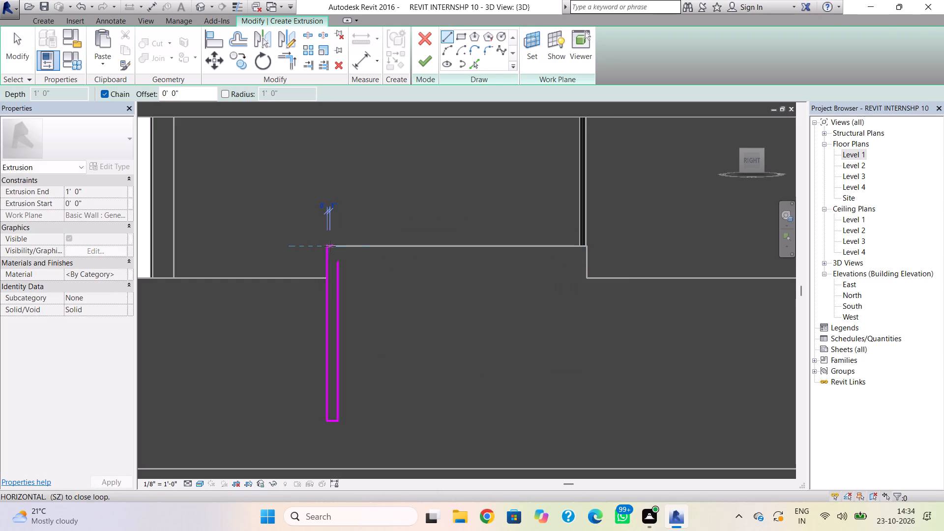
left_click(586, 247)
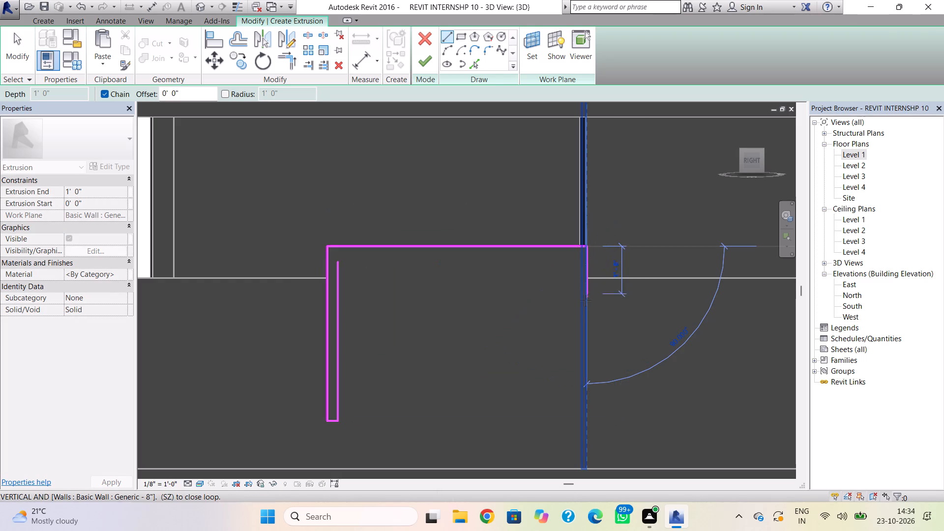
left_click(584, 418)
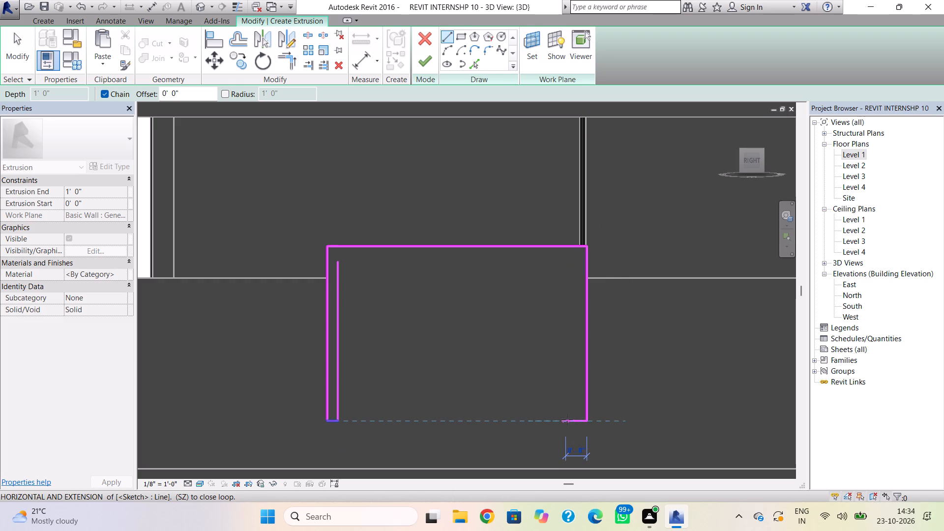
left_click(572, 417)
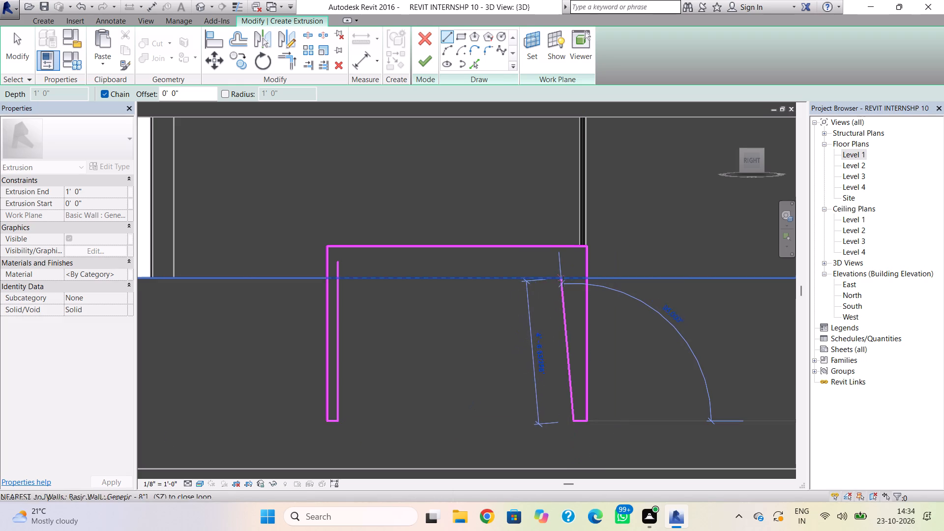
left_click(570, 264)
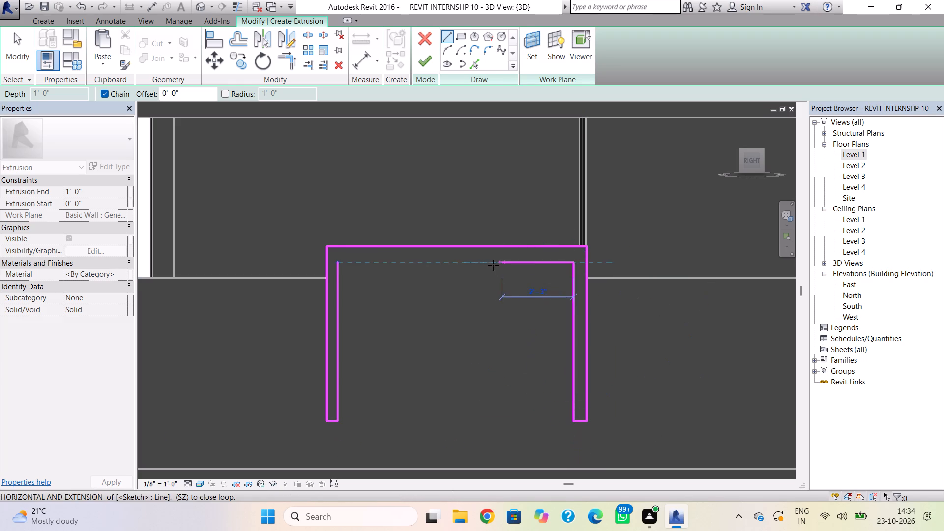
left_click(339, 261)
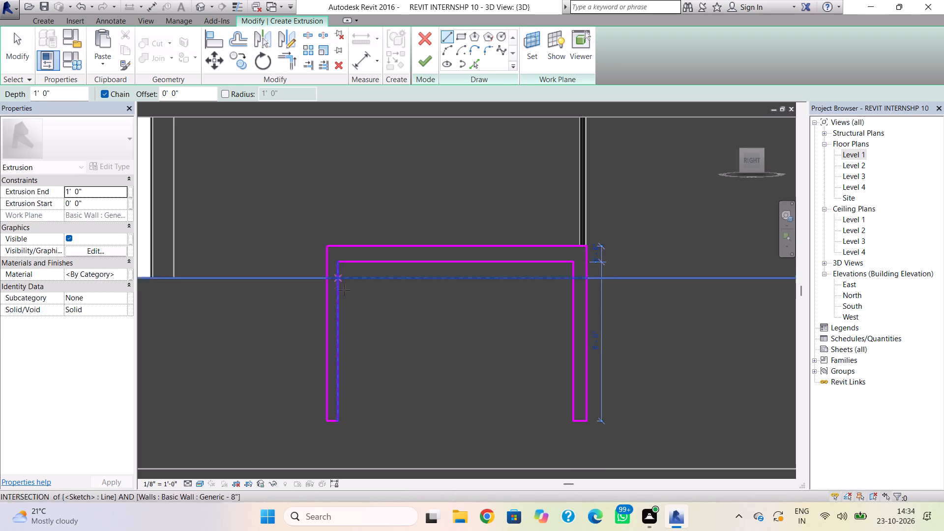
Nudge the first frame's inner edges inward to leave an opening about 7' 2" wide and 4' 10" high.
key("Escape")
key("Escape")
left_click(339, 320)
key("Right")
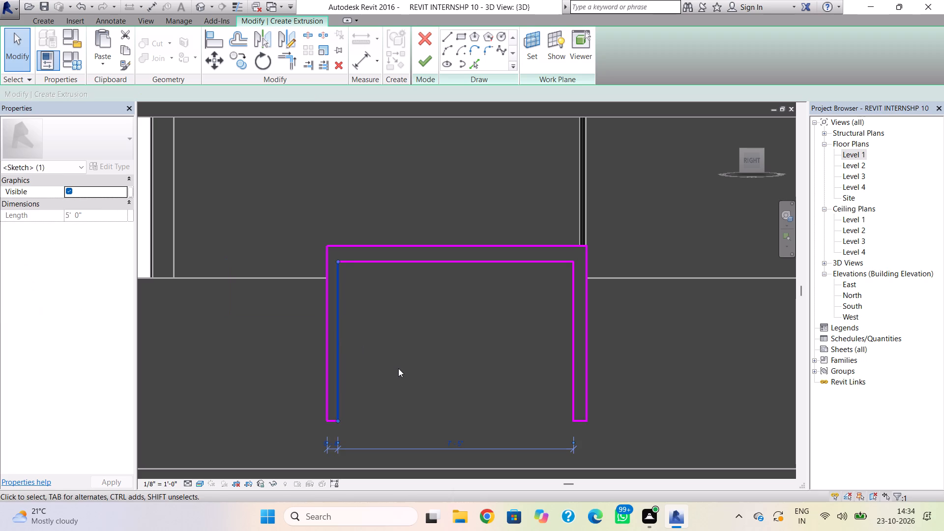
key("Right")
left_click(442, 264)
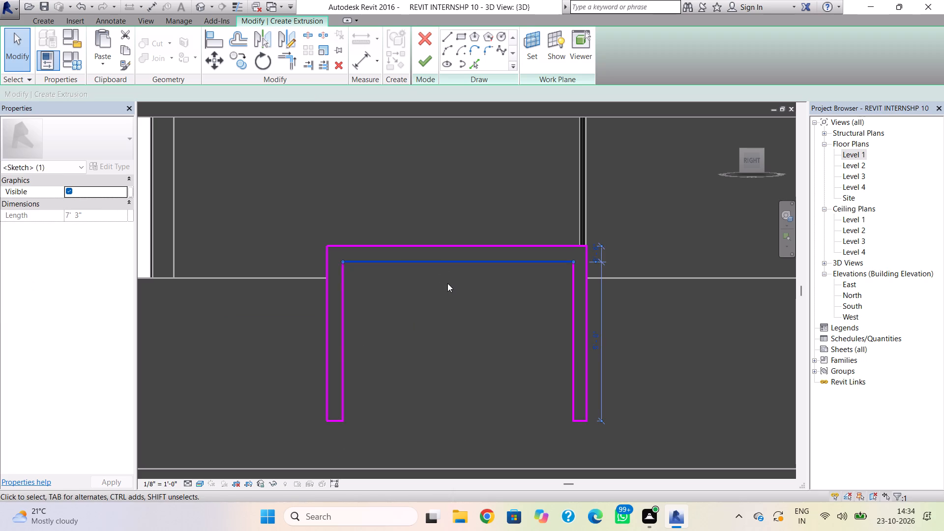
key("Down")
key("Down")
left_click(568, 349)
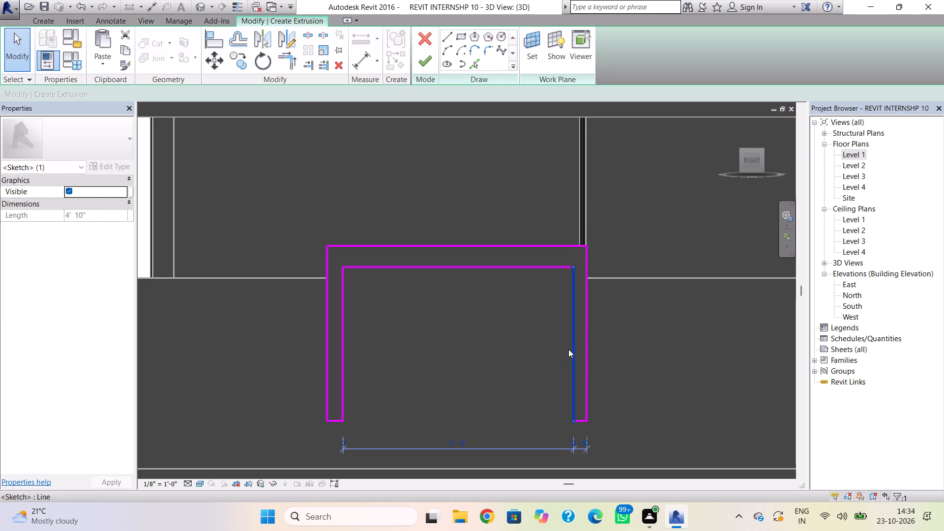
key("Left")
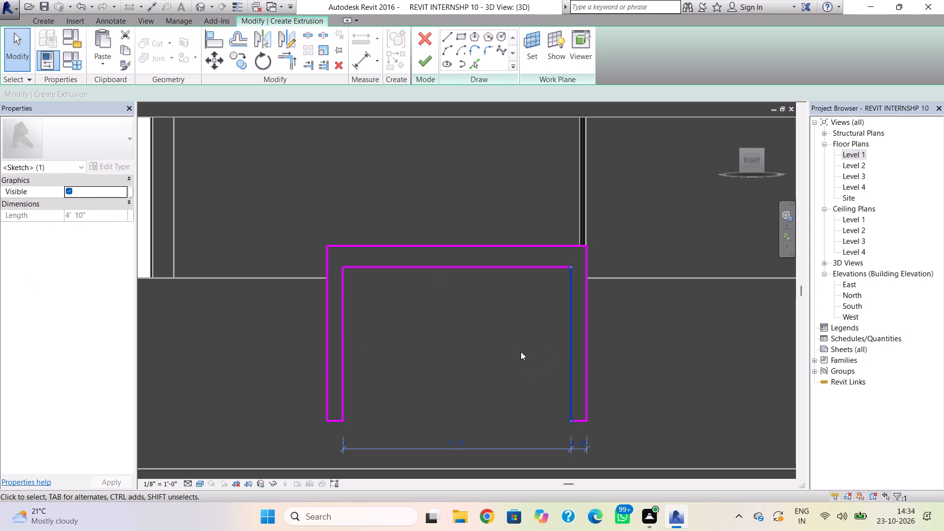
Sketch the second frame's front outer edge about 5' 6" down from the rear raised step's corner, with a short foot inward.
scroll(521, 352, "down", 2)
middle_click_drag(524, 364, 350, 378)
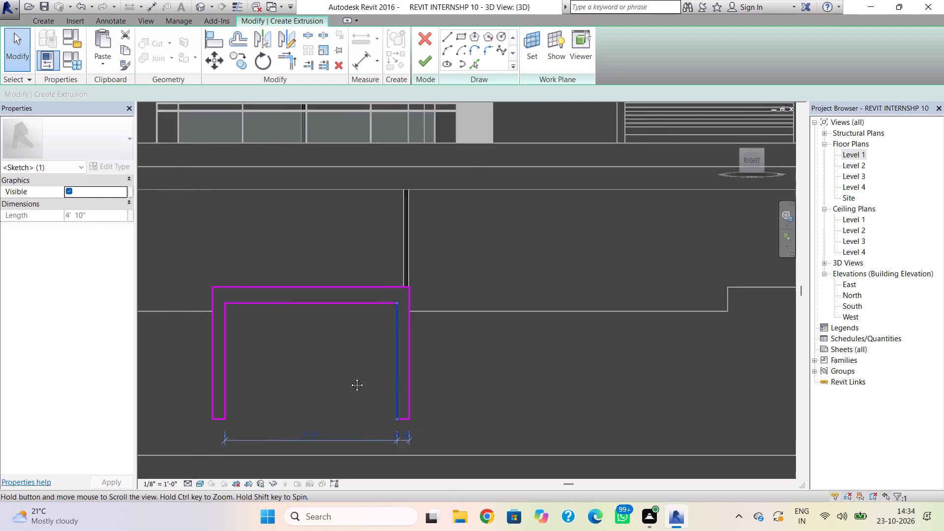
scroll(478, 386, "down", 1)
scroll(618, 369, "down", 1)
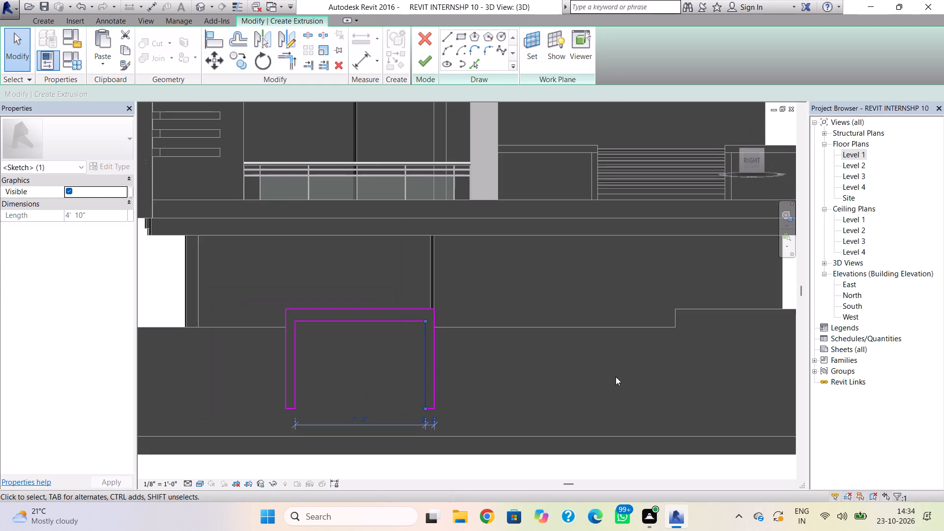
key("Escape")
left_click(446, 38)
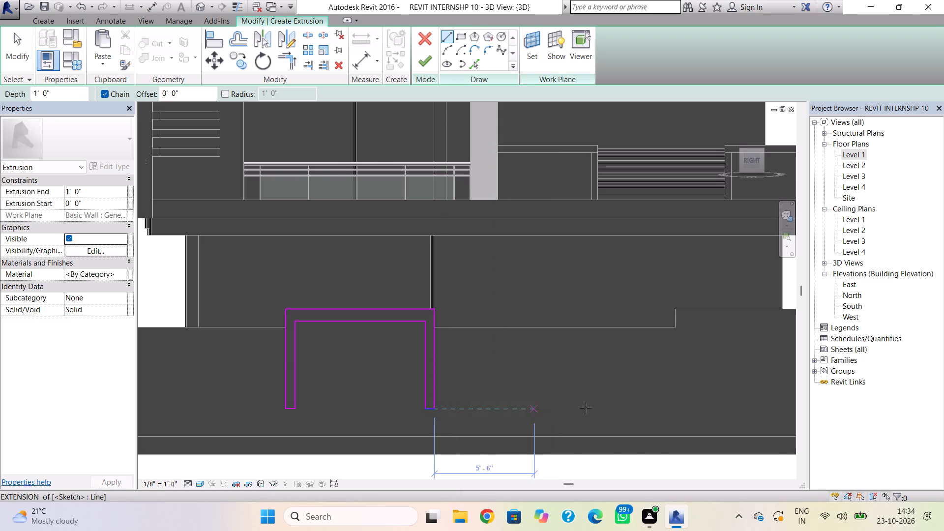
left_click(676, 407)
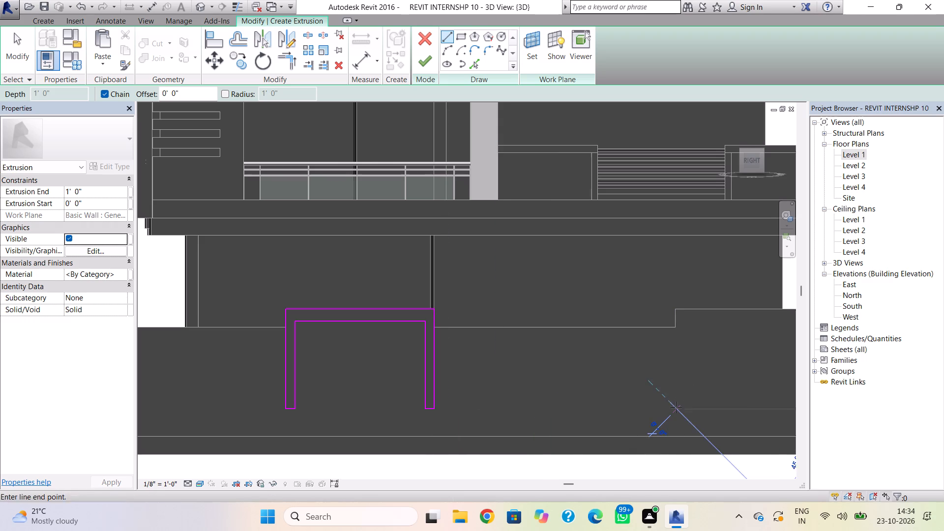
key("Escape")
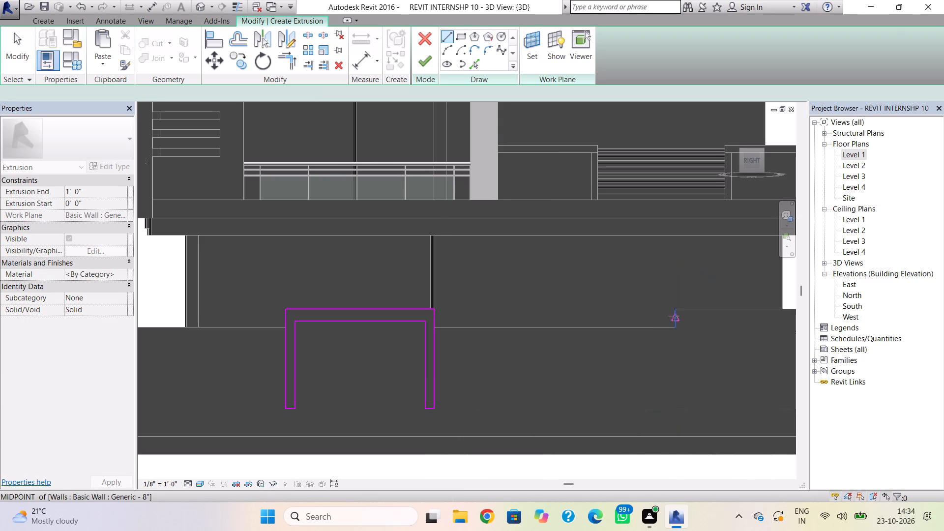
left_click(675, 311)
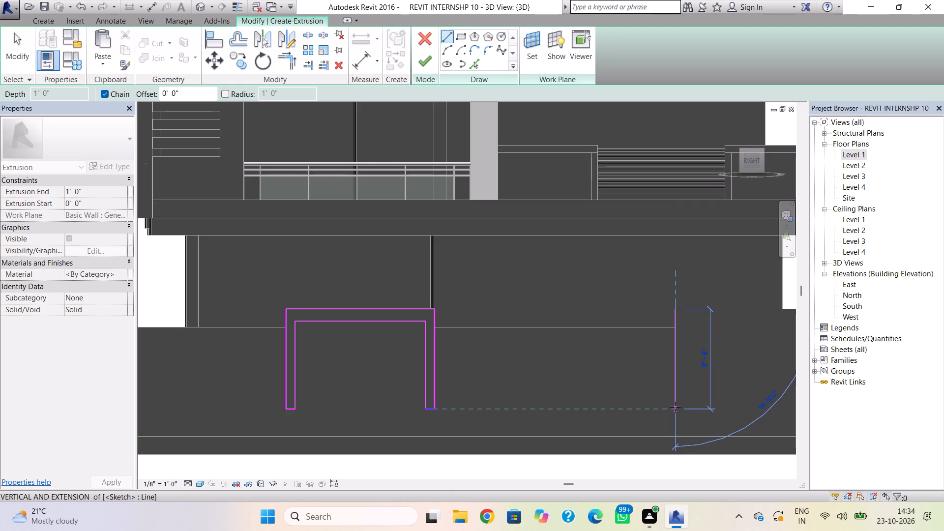
left_click(675, 407)
scroll(685, 409, "up", 3)
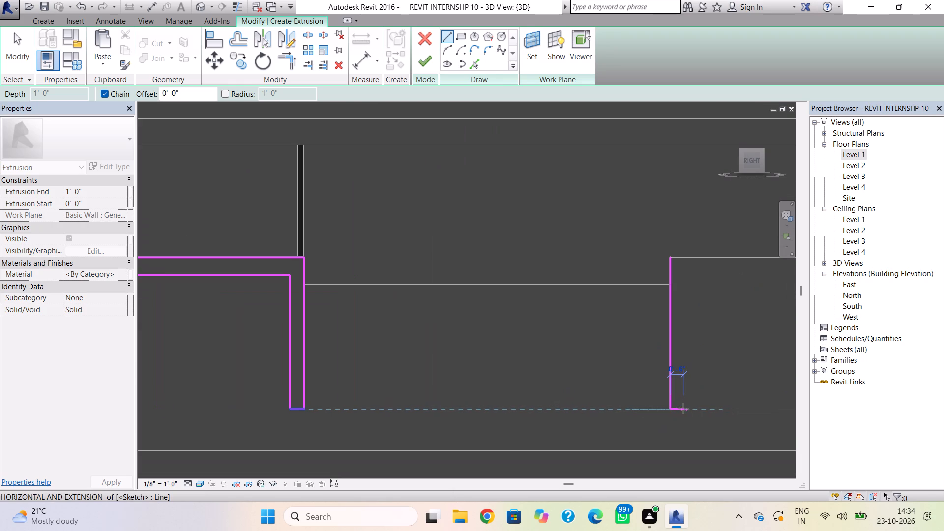
scroll(681, 407, "up", 3)
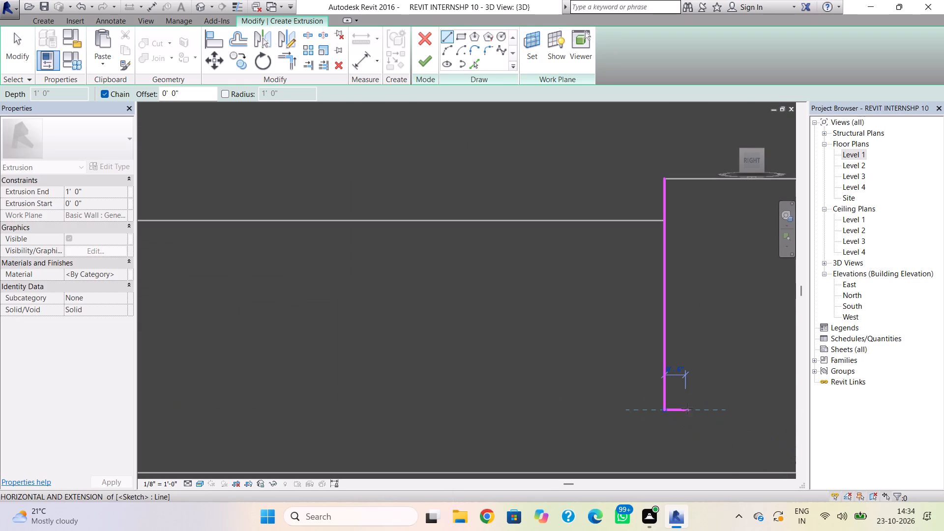
left_click(683, 409)
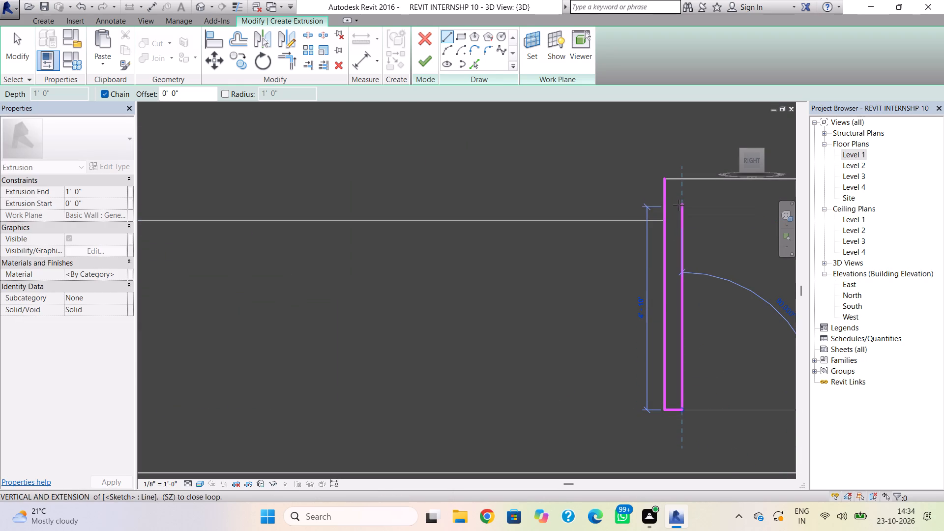
key("Escape")
Complete the second frame outline along the rear raised step's top, down a matching rear leg, and back around the inner edges.
middle_click_drag(681, 272, 657, 393)
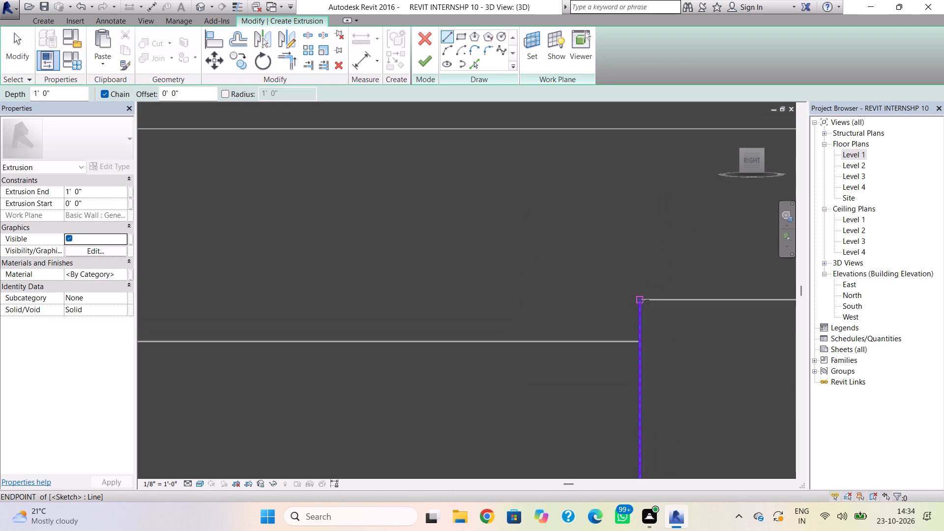
left_click(642, 300)
scroll(698, 299, "down", 2)
middle_click_drag(691, 306, 491, 341)
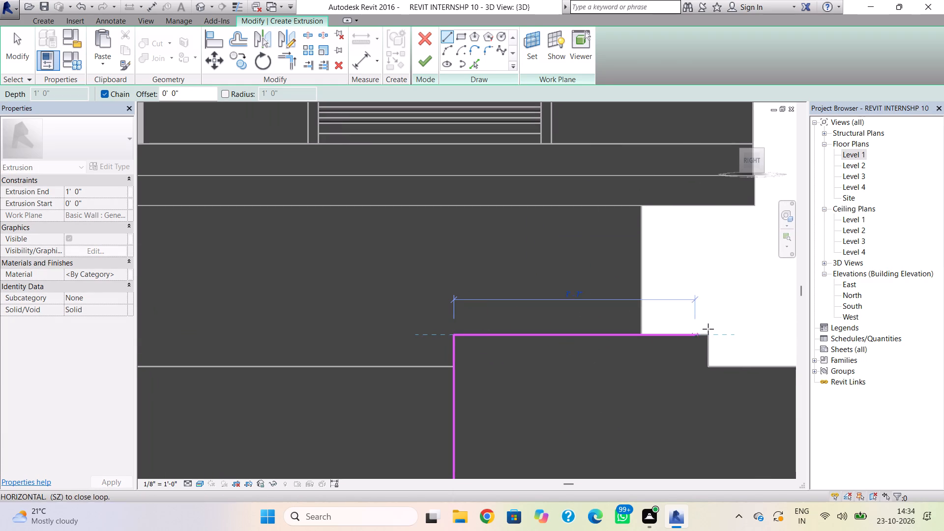
left_click(708, 333)
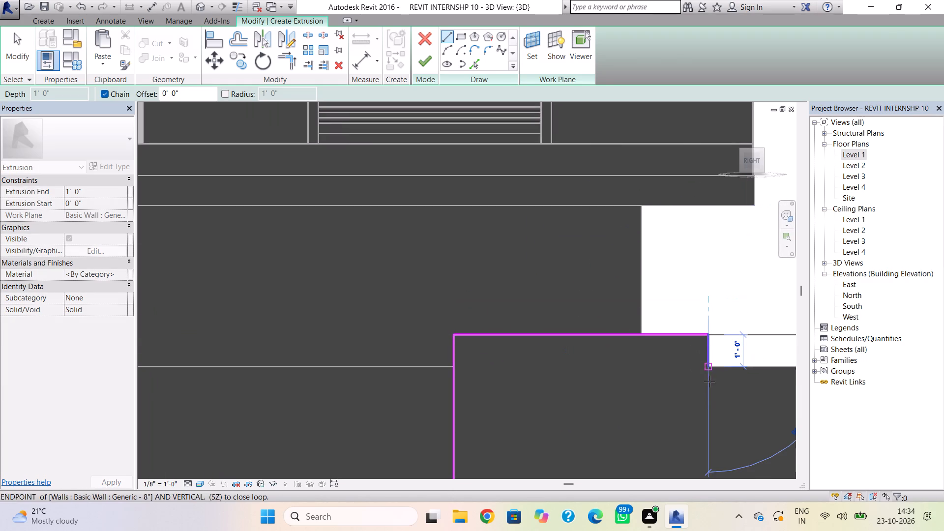
scroll(717, 455, "down", 2)
middle_click_drag(717, 455, 687, 338)
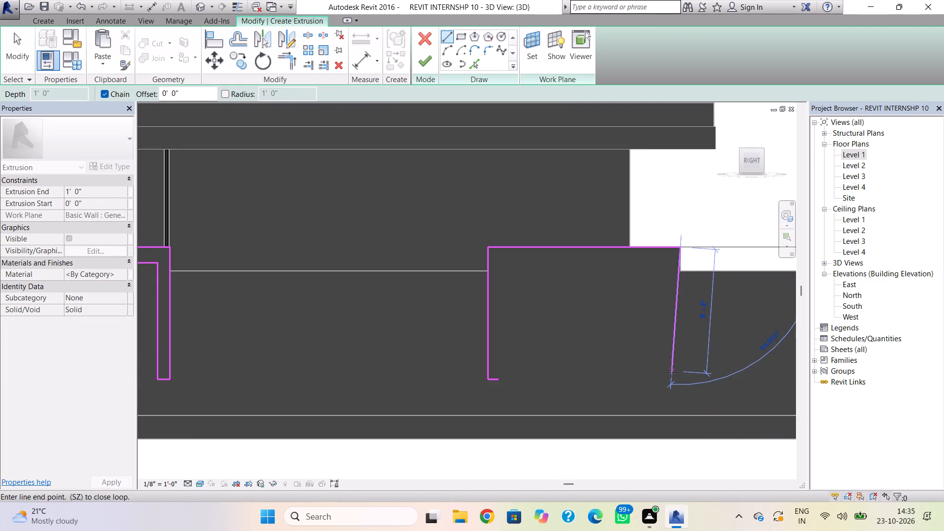
left_click(678, 380)
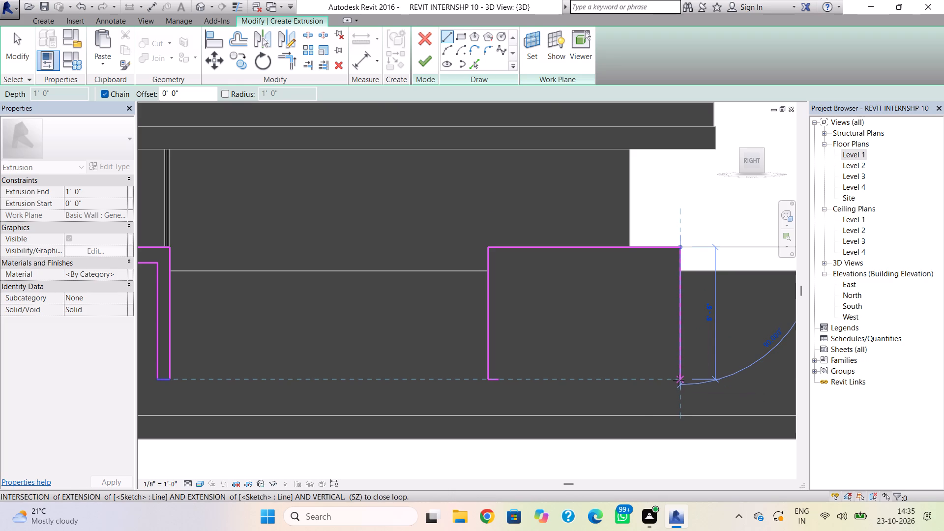
left_click(669, 380)
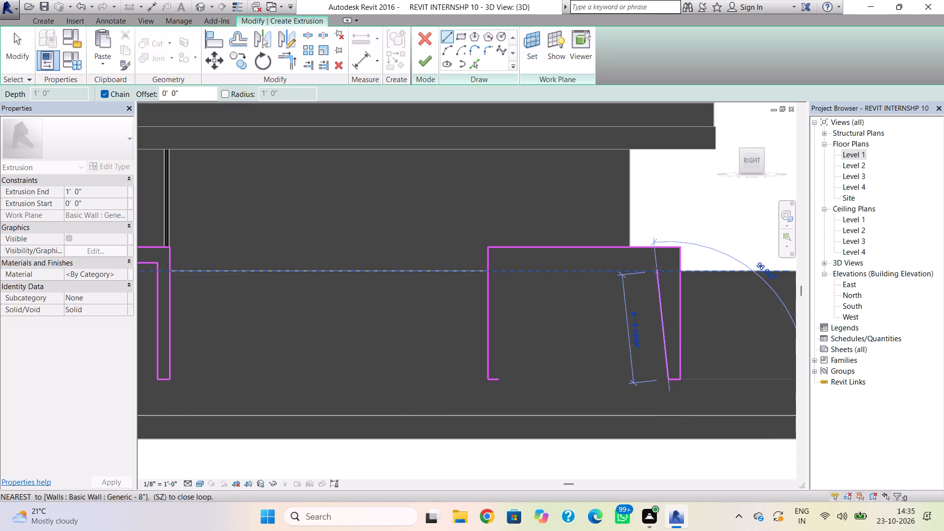
left_click(669, 259)
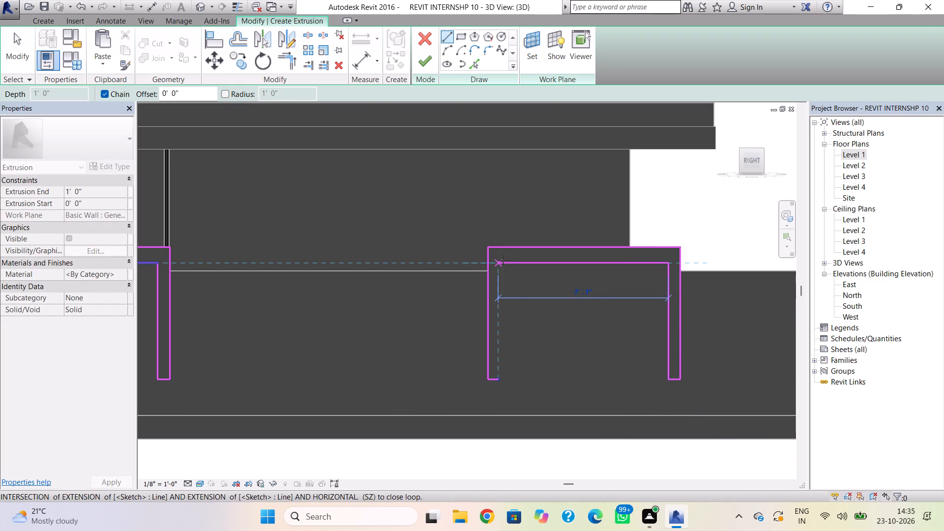
left_click(503, 260)
left_click(503, 381)
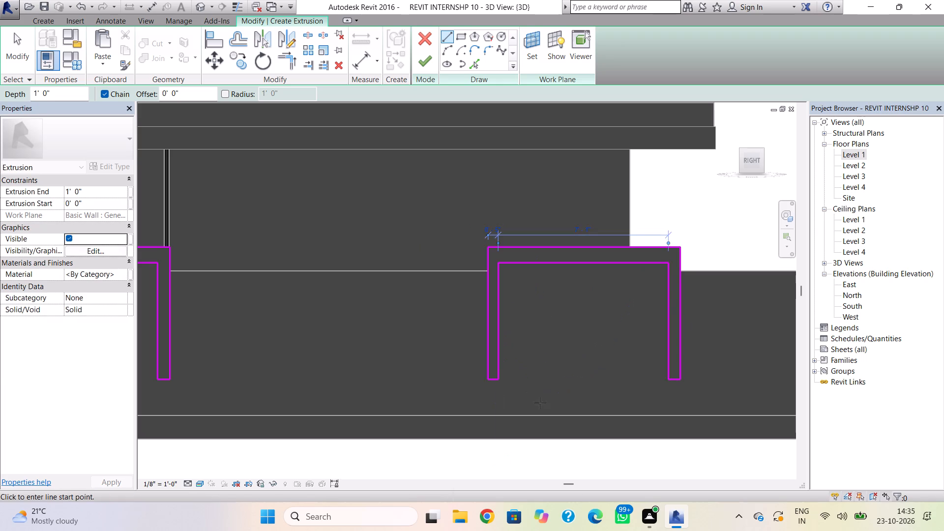
Nudge the second frame's front inner edge slightly inward and finish the extrusion sketch.
key("Escape")
key("Escape")
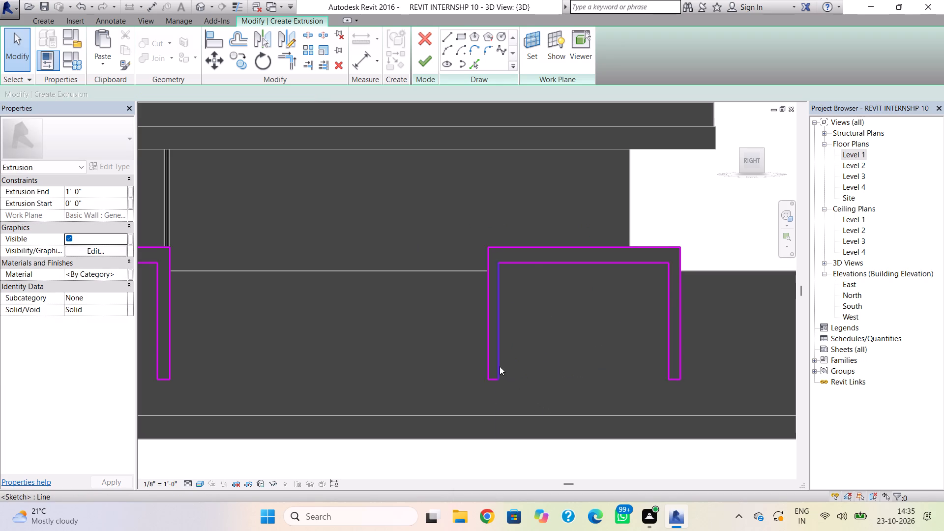
left_click(497, 365)
key("Right")
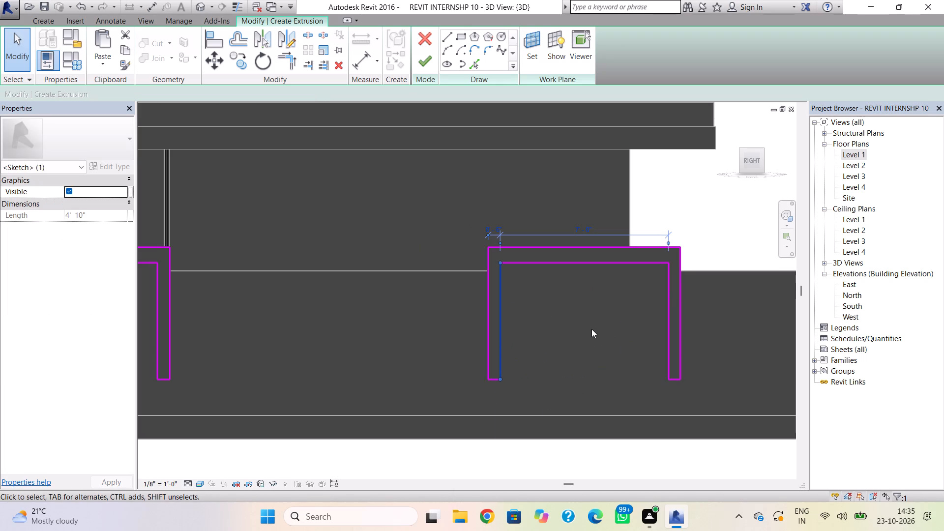
left_click(425, 64)
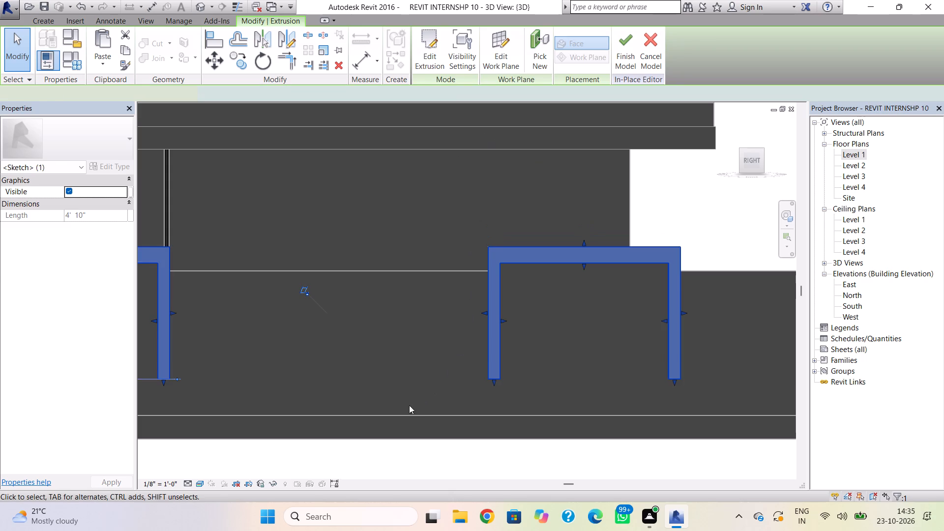
Reshape the frame extrusion's depth by stretching its start to -0' 4" into the wall and pulling its end back to about 0' 5".
right_click_drag(382, 388, 498, 456, "shift")
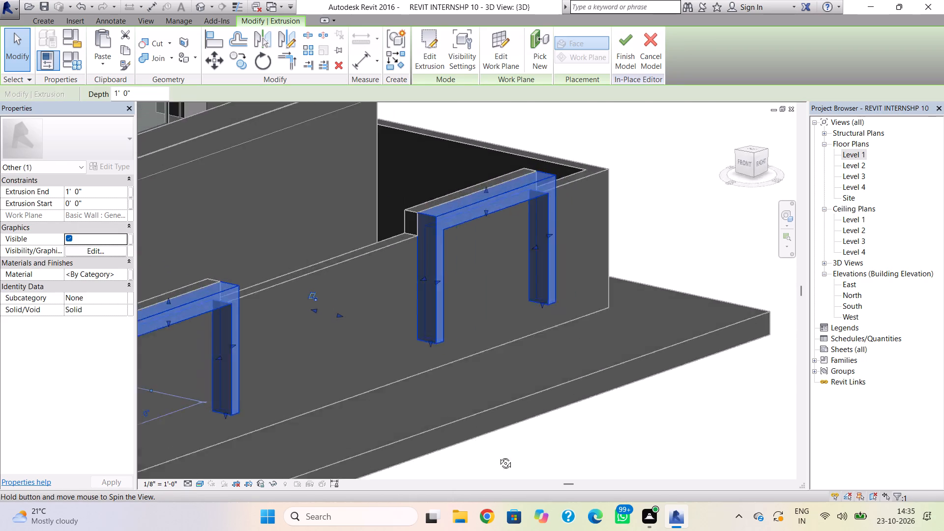
right_click_drag(498, 456, 510, 522, "shift")
scroll(353, 354, "up", 2)
middle_click_drag(351, 348, 412, 362)
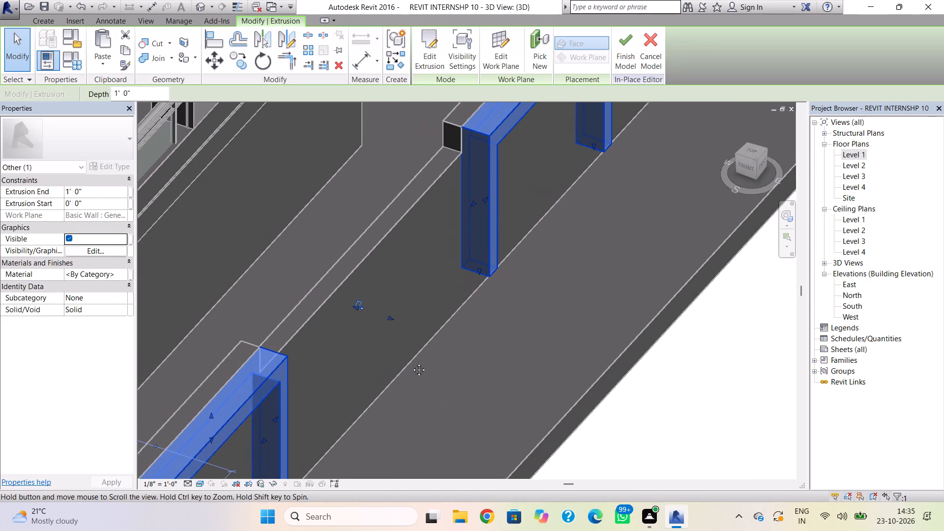
middle_click_drag(412, 362, 425, 364)
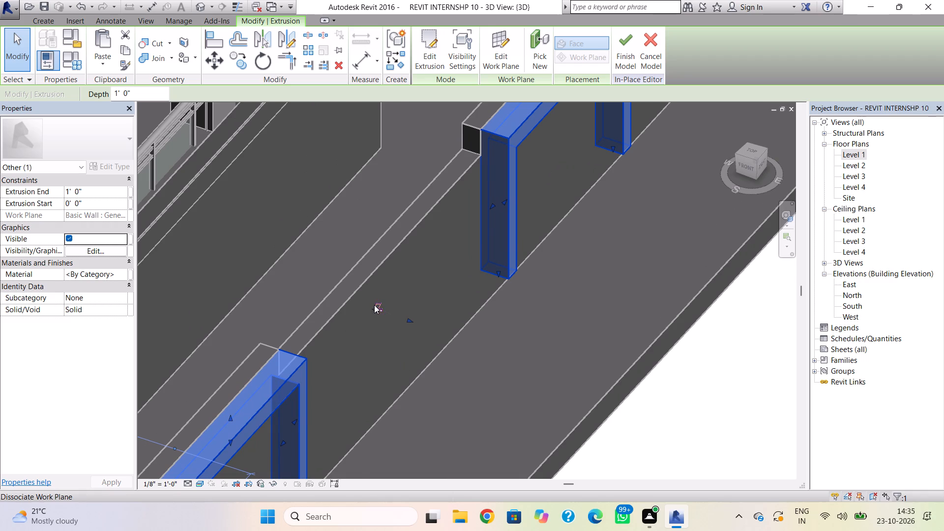
scroll(374, 309, "up", 3)
left_click_drag(378, 313, 363, 304)
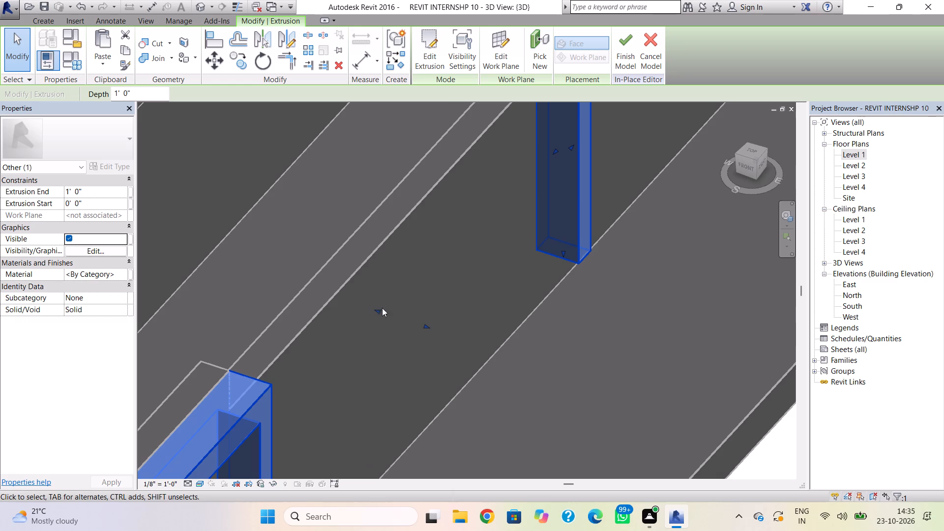
left_click_drag(377, 311, 368, 304)
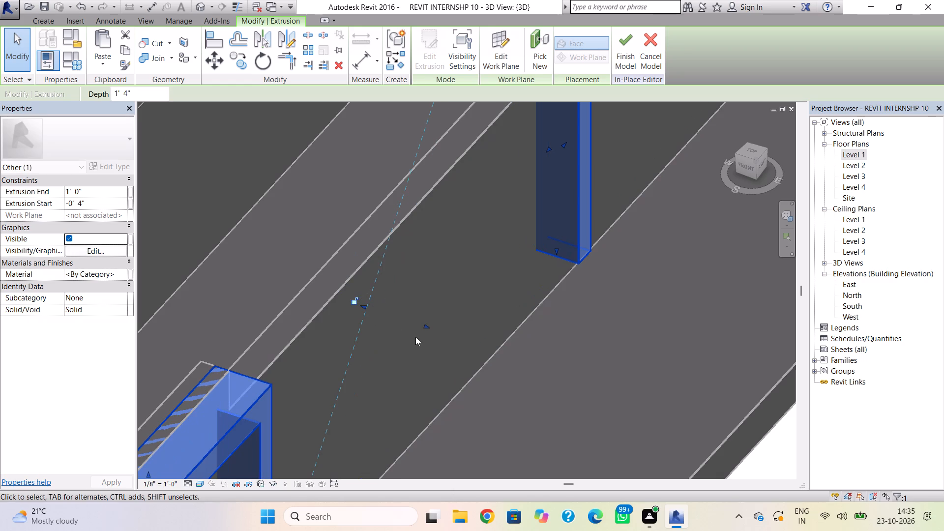
left_click_drag(428, 327, 406, 314)
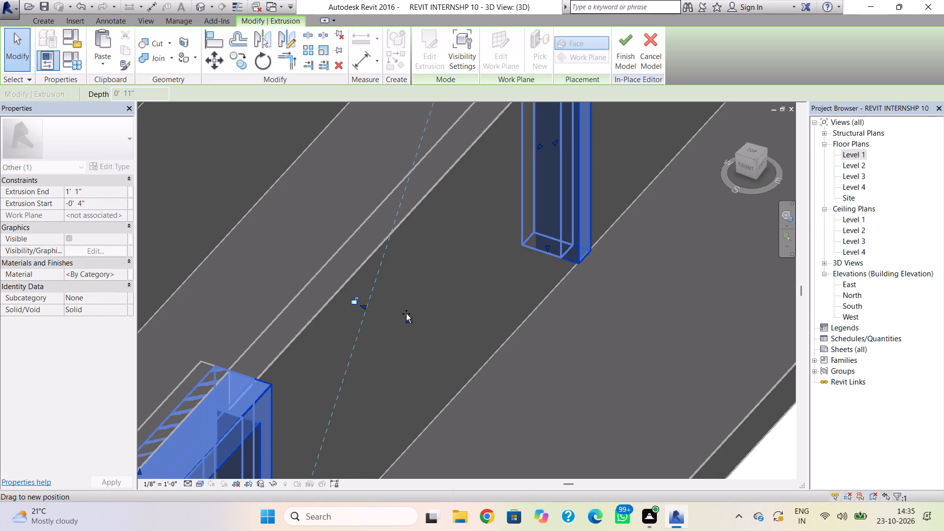
left_click_drag(406, 314, 402, 310)
left_click(416, 332)
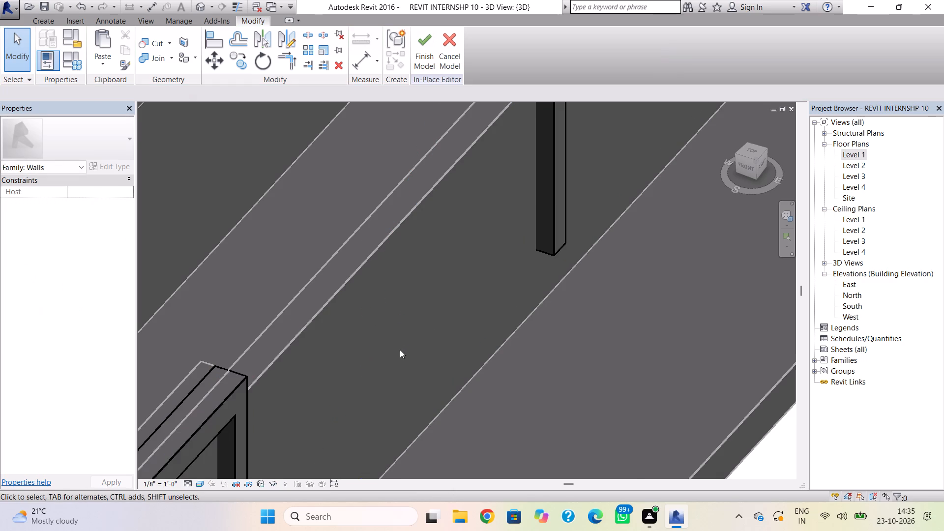
Stretch the frame extrusion's start to -0' 8" through the wall and adjust its front face to project slightly from the wall.
scroll(399, 351, "down", 2)
middle_click_drag(399, 342, 425, 207)
scroll(435, 277, "down", 4)
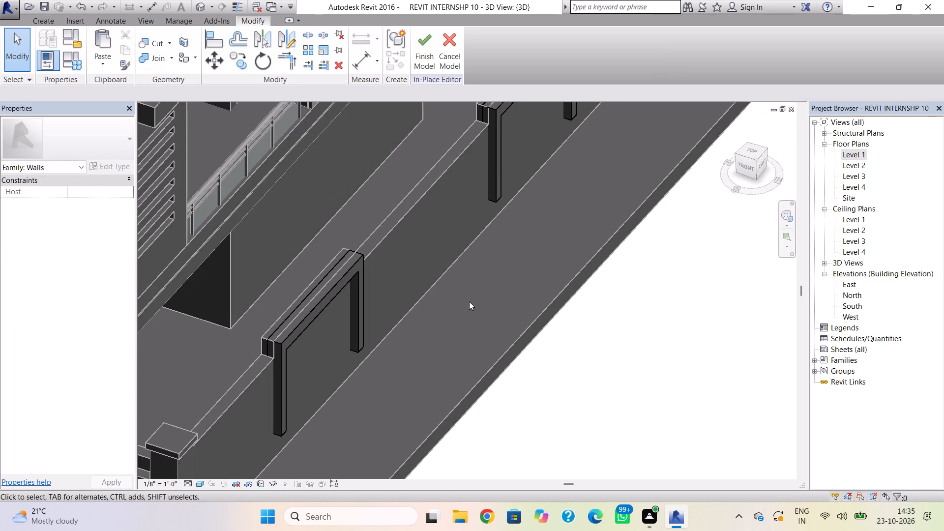
right_click_drag(469, 302, 432, 269, "shift")
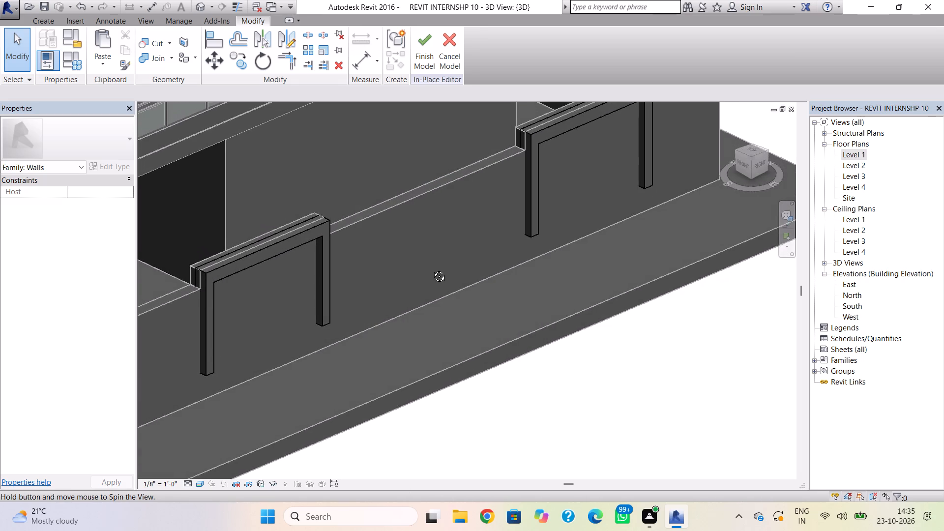
right_click_drag(432, 269, 431, 308, "shift")
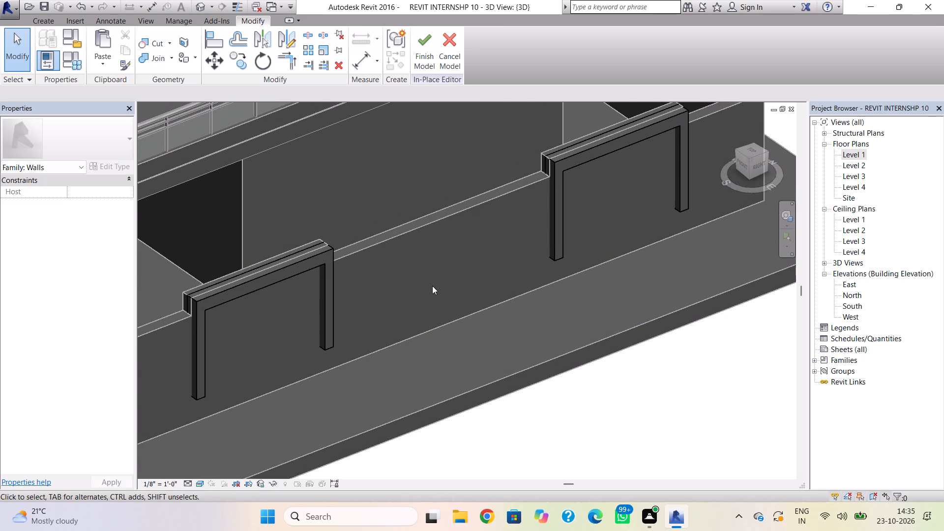
left_click(326, 291)
scroll(360, 293, "up", 3)
middle_click_drag(370, 297, 380, 346)
left_click_drag(480, 273, 475, 269)
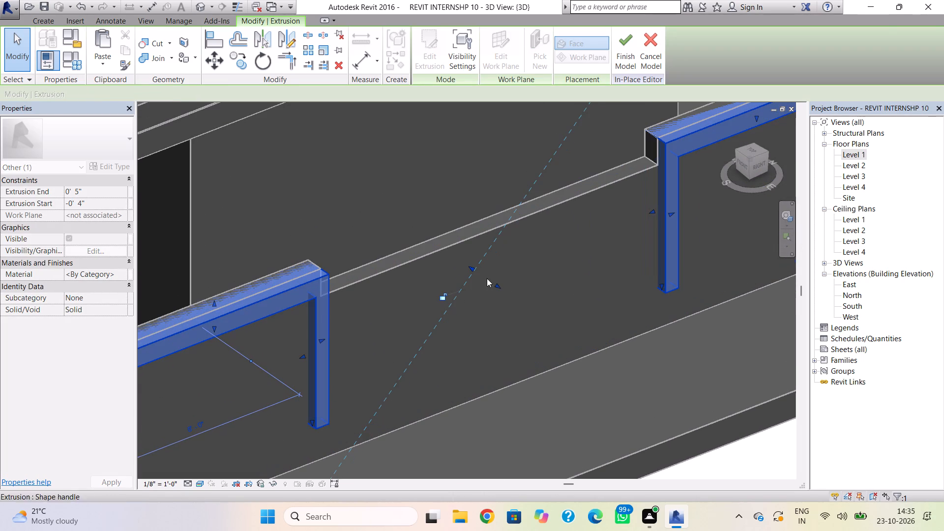
left_click_drag(498, 286, 491, 279)
left_click(492, 303)
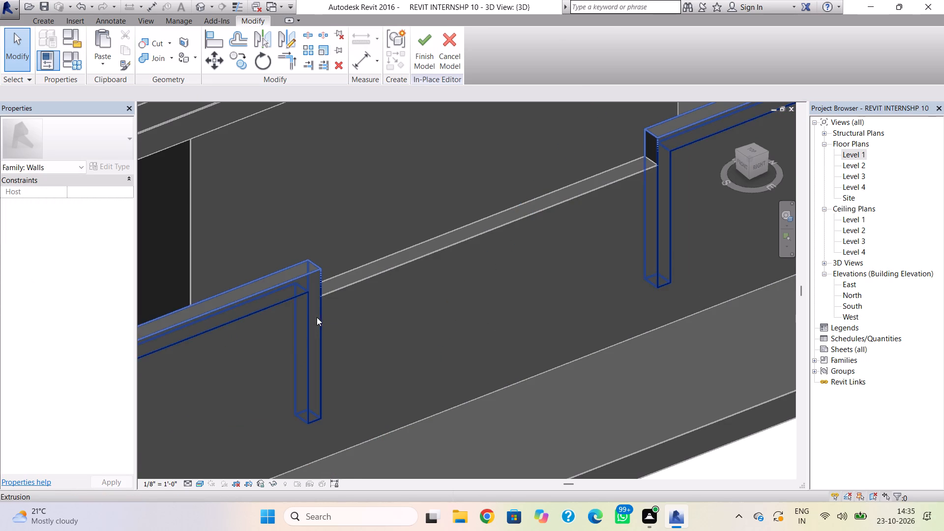
left_click(317, 307)
left_click(491, 279)
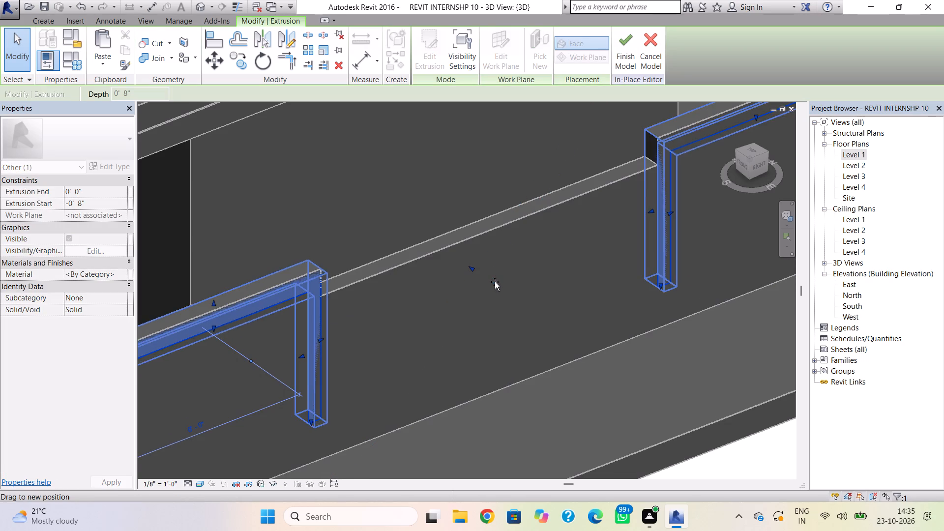
left_click(503, 294)
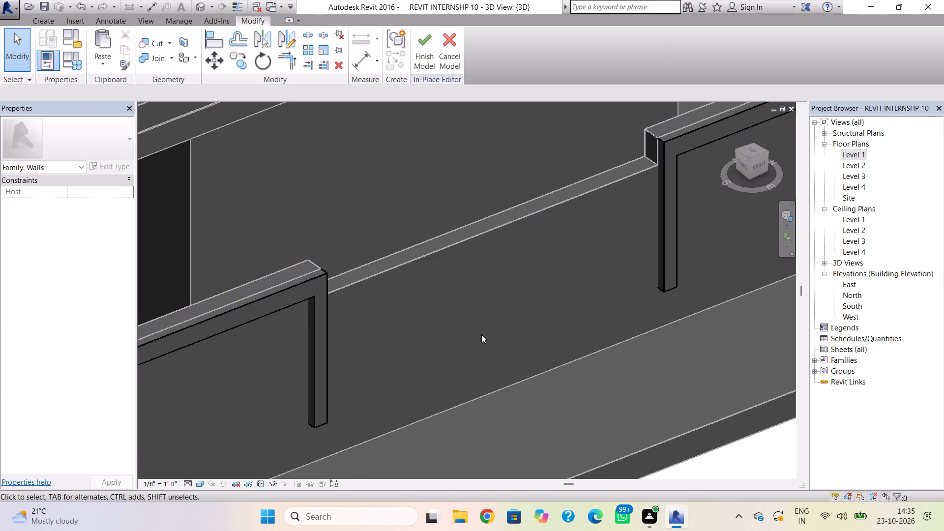
Finish the in-place model of the two perimeter wall frames.
scroll(423, 309, "down", 4)
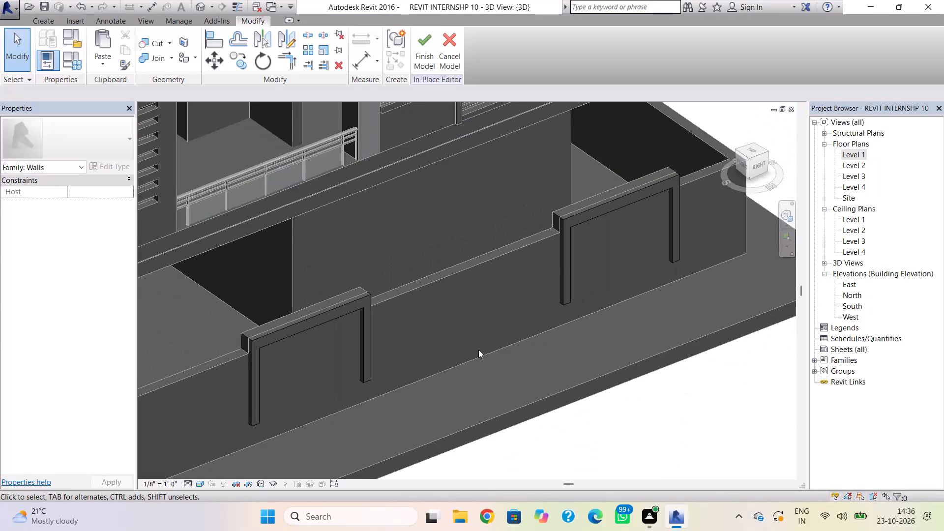
left_click(420, 35)
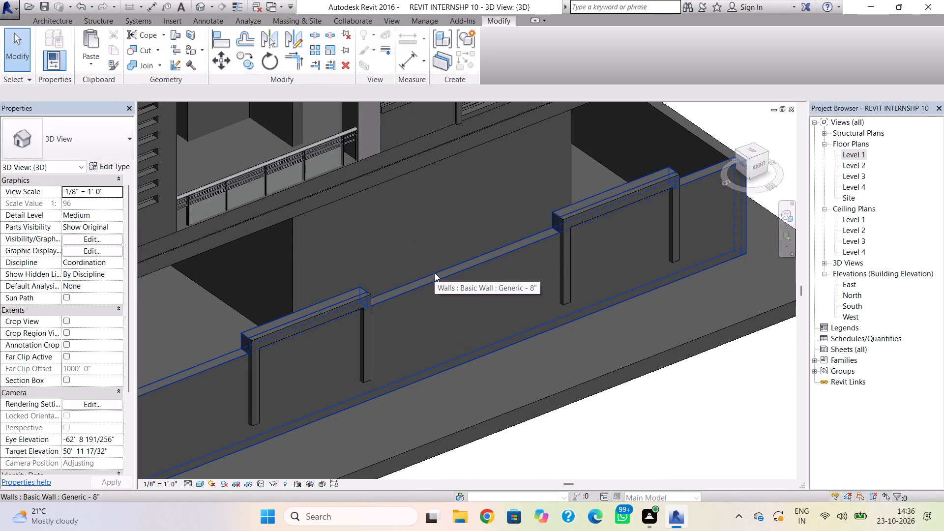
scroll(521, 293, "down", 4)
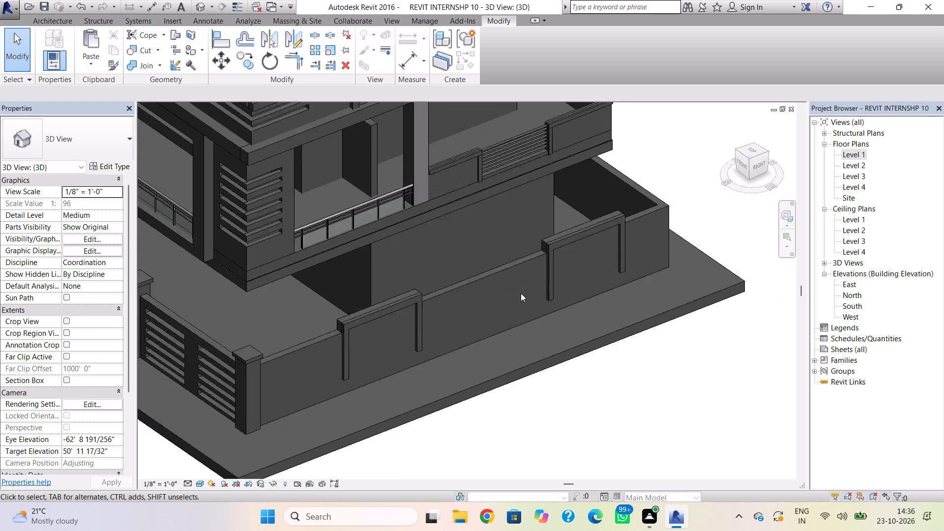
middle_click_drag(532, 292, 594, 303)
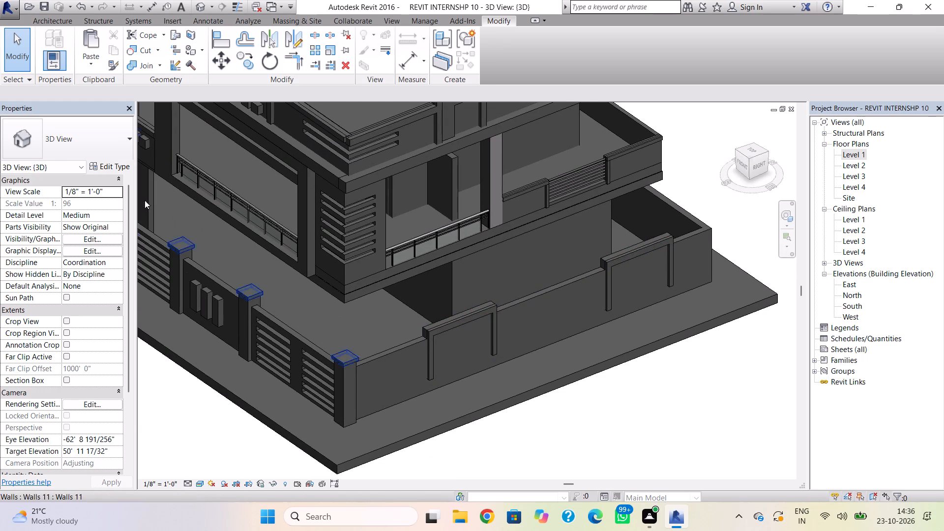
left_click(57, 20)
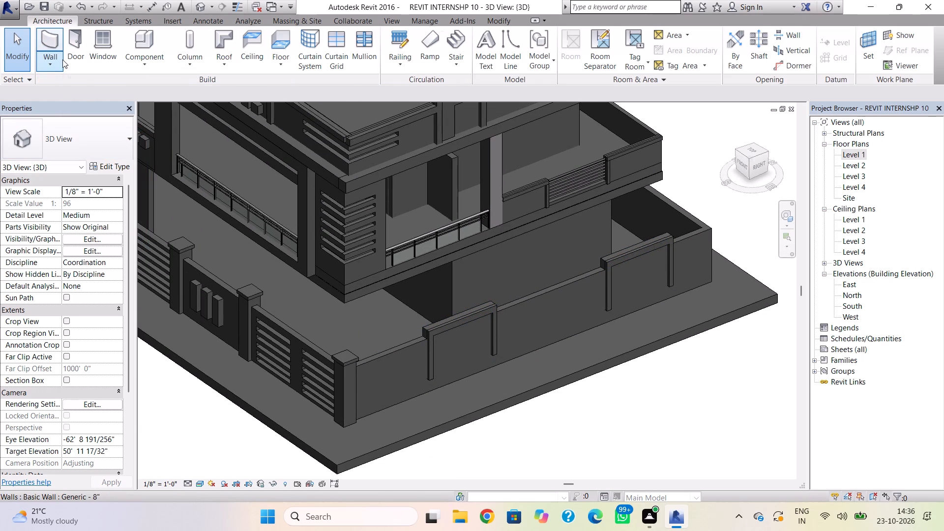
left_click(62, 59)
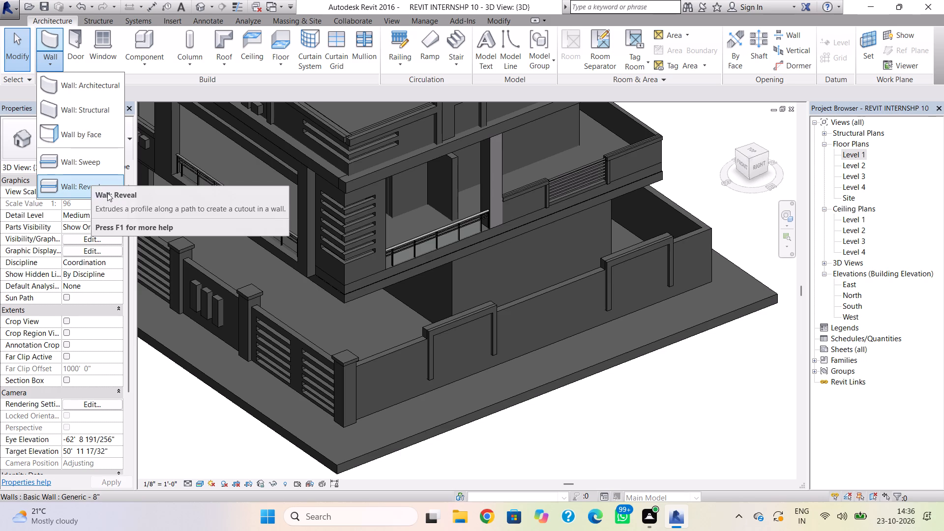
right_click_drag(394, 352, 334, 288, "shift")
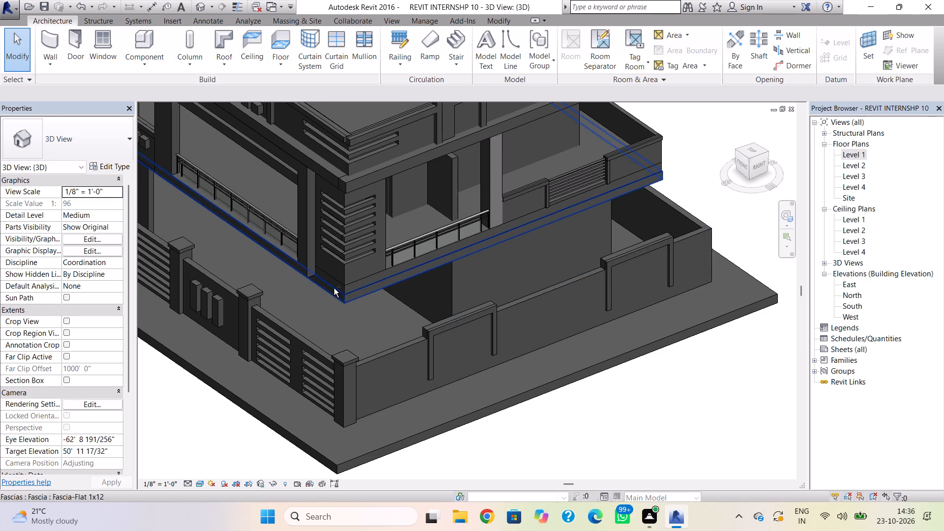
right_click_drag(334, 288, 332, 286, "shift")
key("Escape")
Place a horizontal Cornice wall sweep along the top outer edge of the right-side perimeter wall.
right_click_drag(453, 388, 416, 352, "shift")
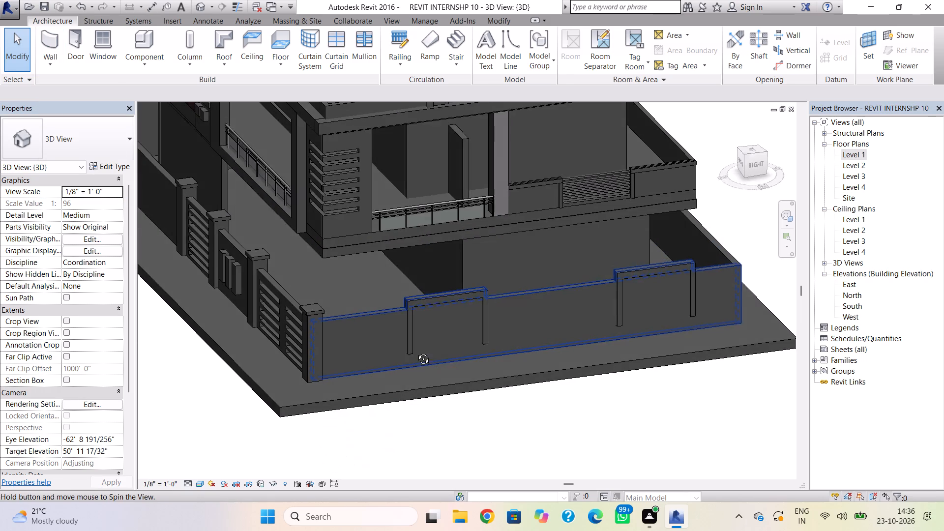
right_click_drag(416, 352, 414, 346, "shift")
scroll(414, 346, "up", 3)
middle_click_drag(416, 343, 450, 400)
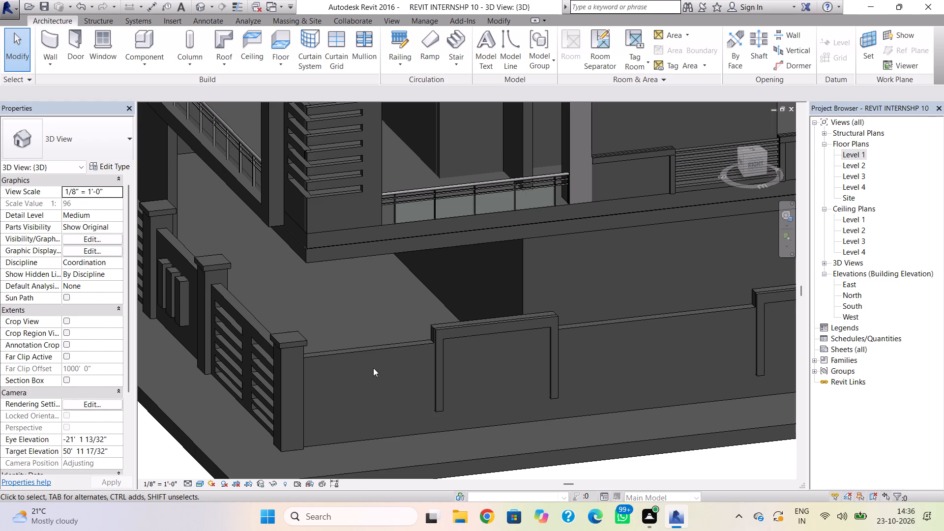
left_click(381, 349)
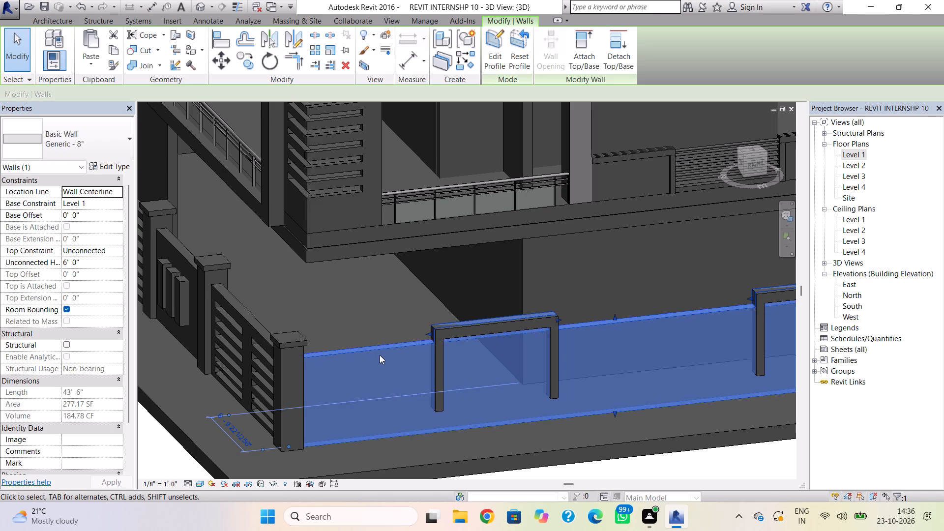
key("Escape")
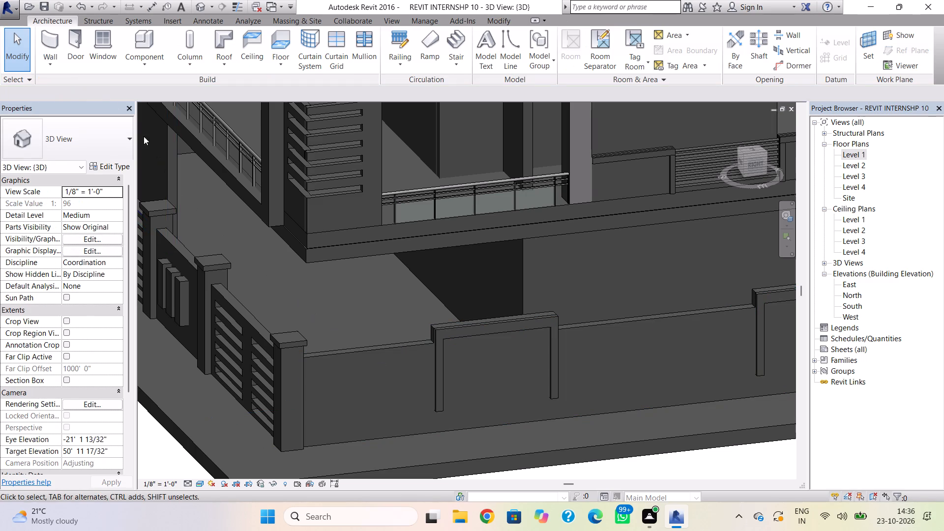
left_click(55, 59)
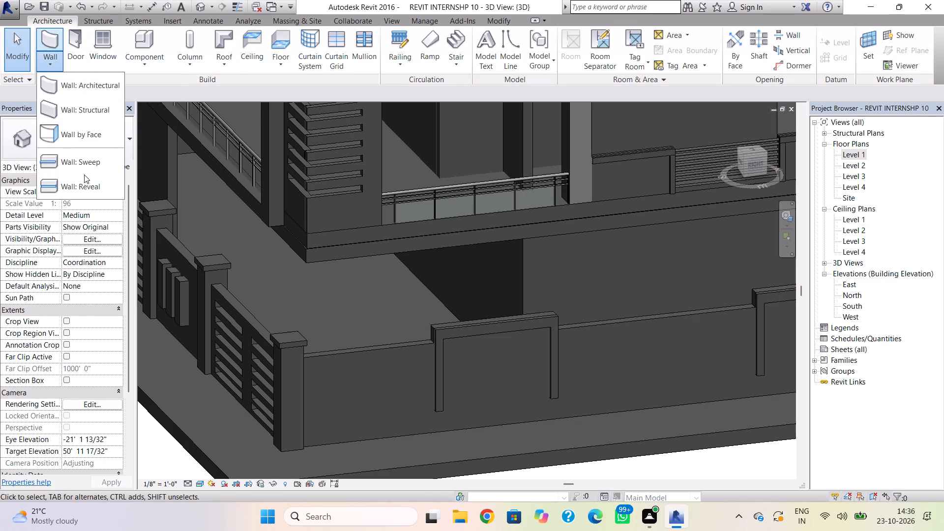
left_click(88, 168)
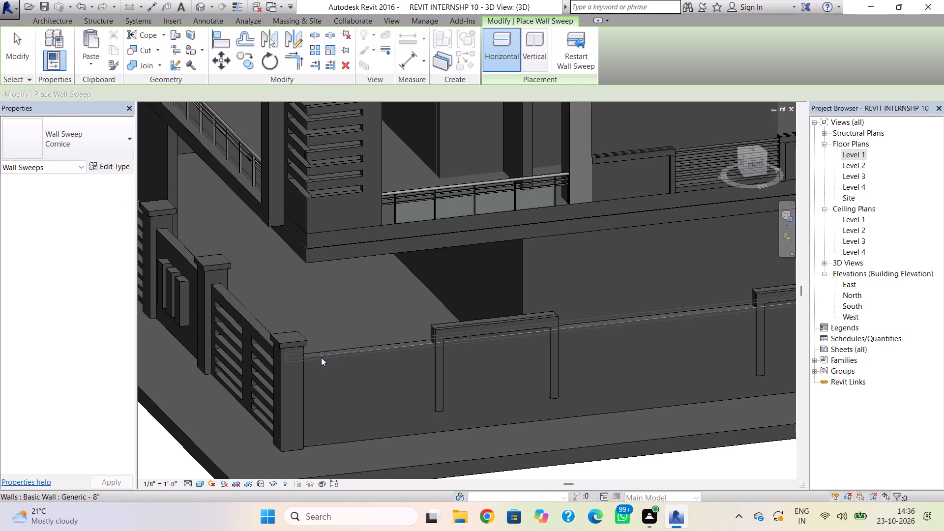
left_click(322, 357)
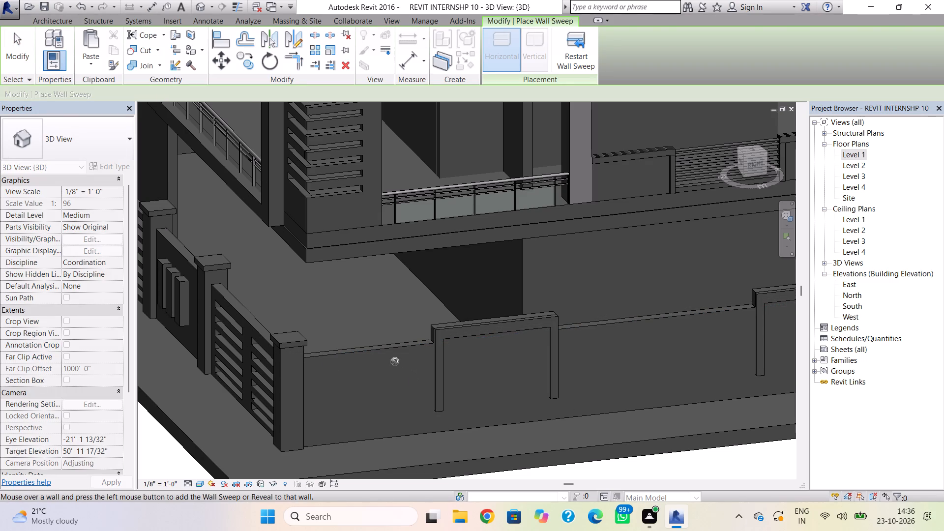
left_click(382, 375)
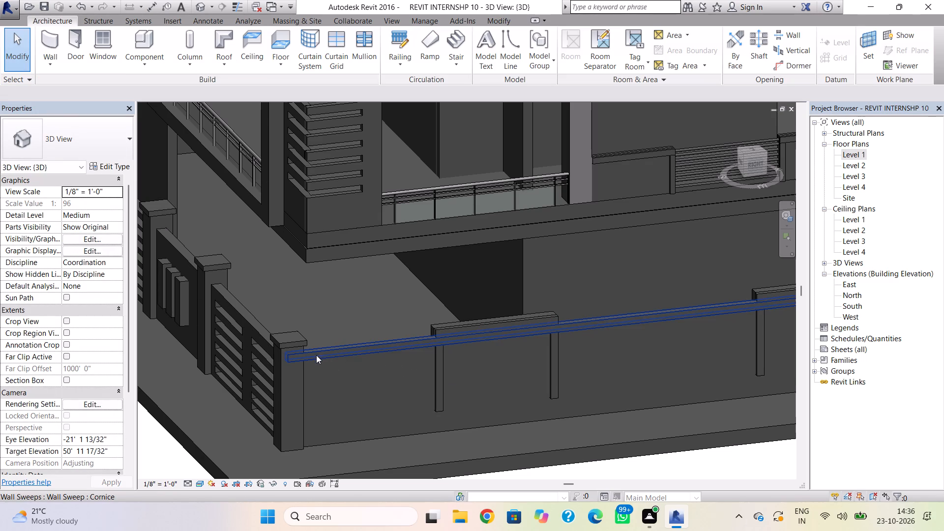
Trim the cornice sweep's front end back to the face of the corner pillar, leaving it about 43' 1" long.
left_click(316, 355)
scroll(290, 374, "up", 4)
right_click_drag(323, 368, 320, 370, "shift")
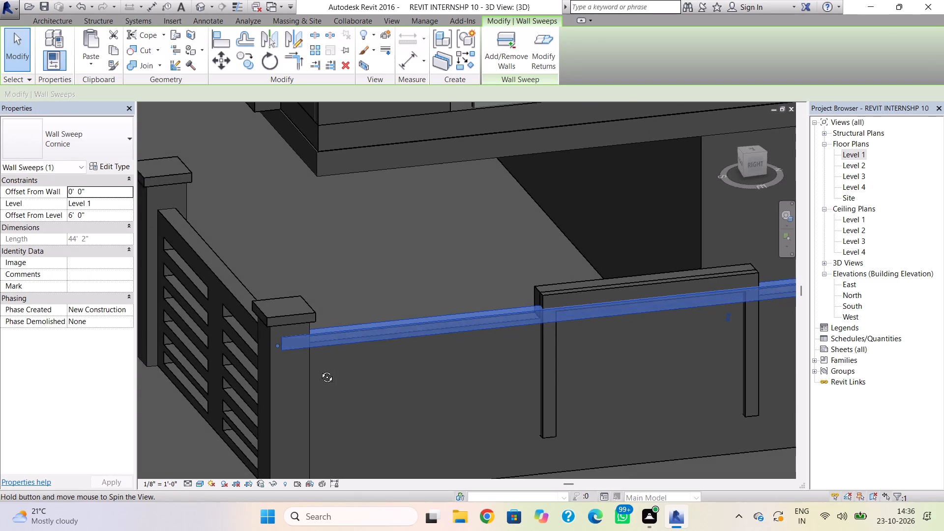
right_click_drag(320, 370, 304, 345, "shift")
left_click_drag(259, 309, 295, 309)
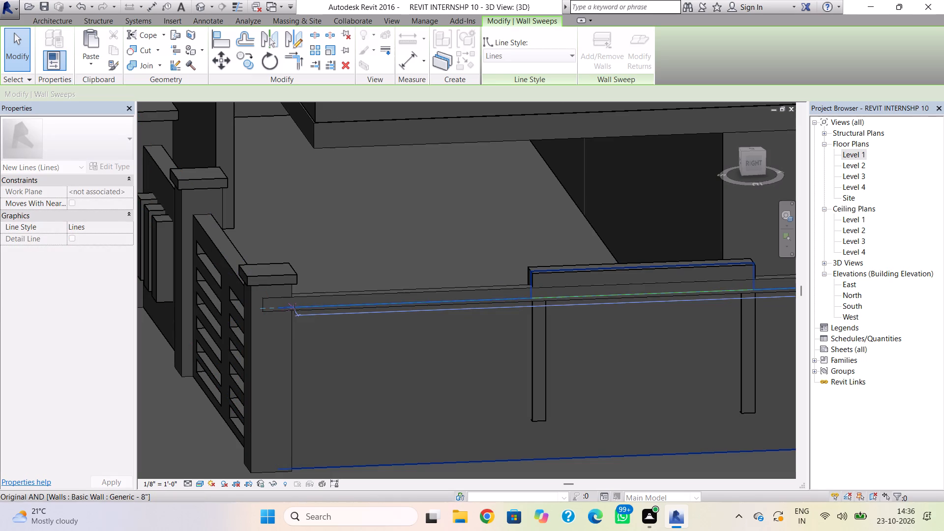
left_click_drag(295, 309, 295, 309)
scroll(307, 318, "up", 7)
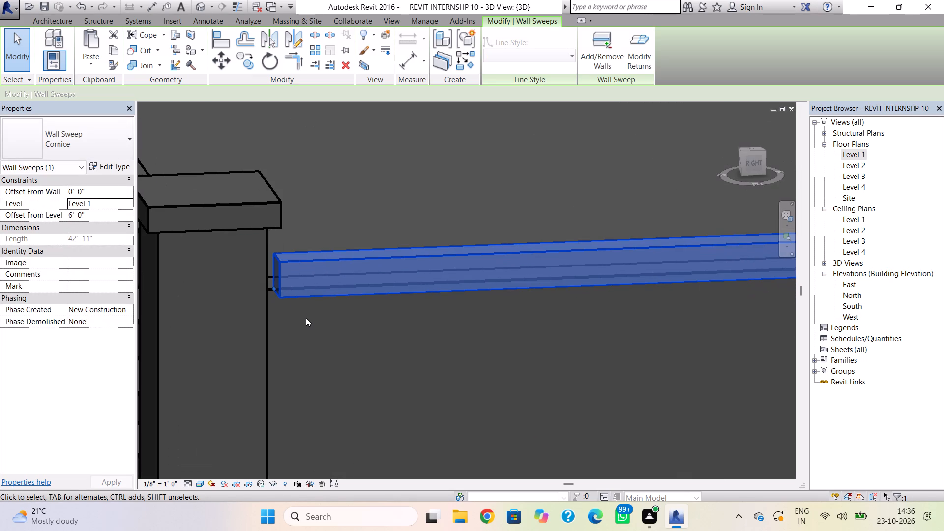
right_click_drag(302, 320, 291, 328, "shift")
right_click_drag(291, 328, 286, 330, "shift")
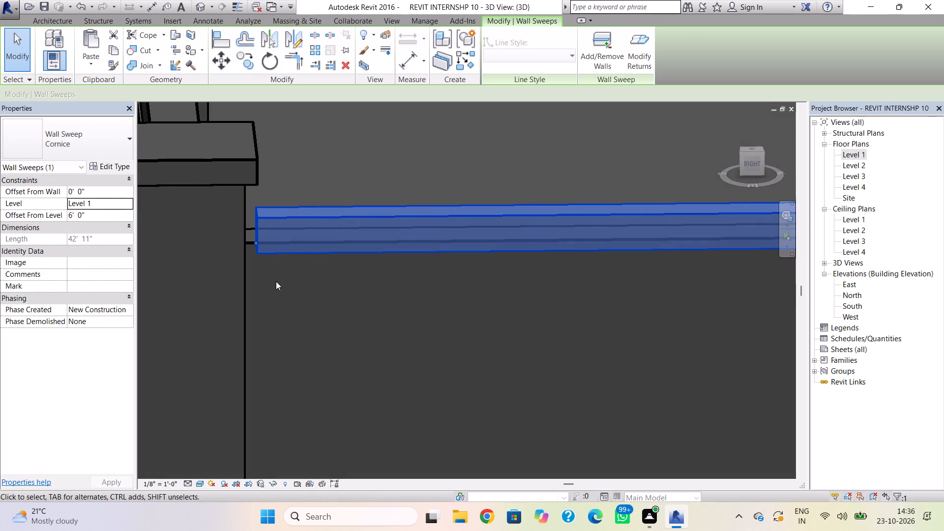
left_click_drag(255, 244, 247, 244)
Shorten the cornice sweep from its rear end back to the first wall frame, about 9' 0" long.
scroll(264, 309, "down", 4)
middle_click_drag(279, 331, 167, 353)
scroll(167, 353, "down", 1)
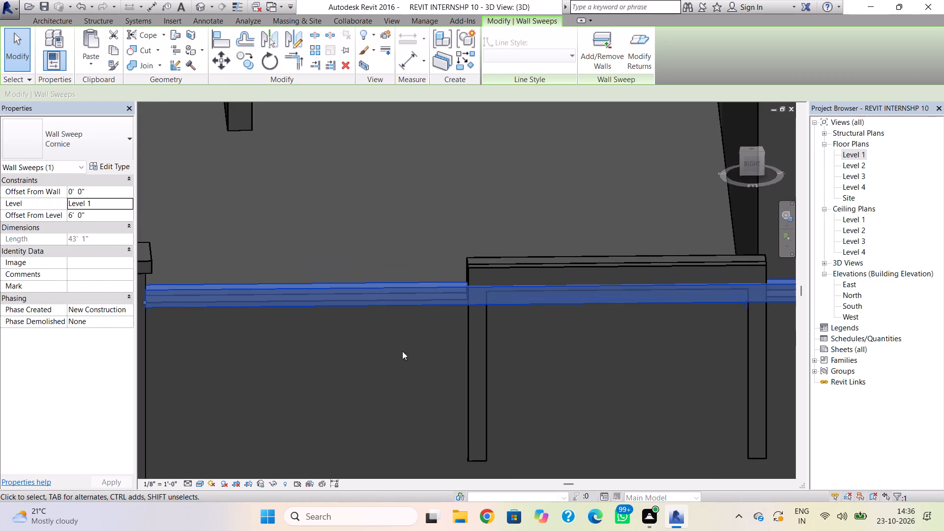
scroll(426, 351, "down", 8)
scroll(570, 333, "down", 2)
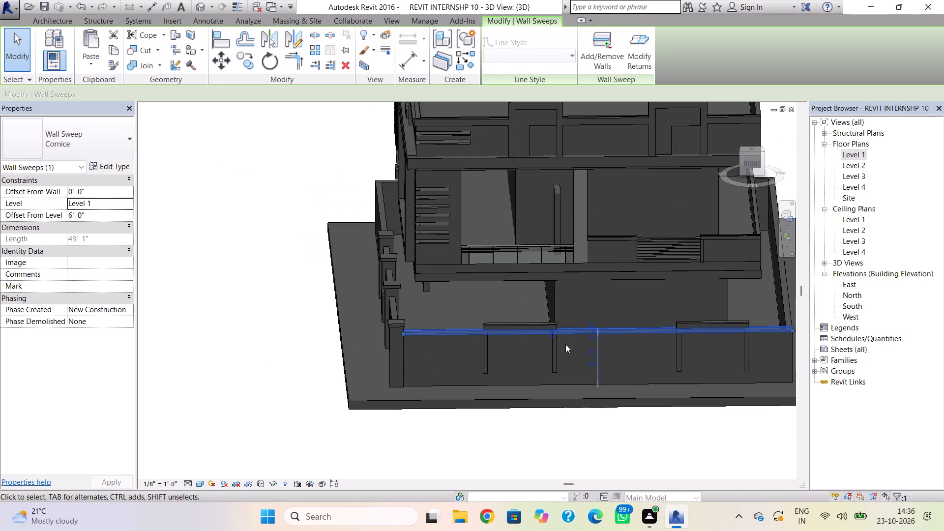
scroll(562, 347, "down", 1)
middle_click_drag(562, 347, 503, 364)
scroll(697, 349, "up", 4)
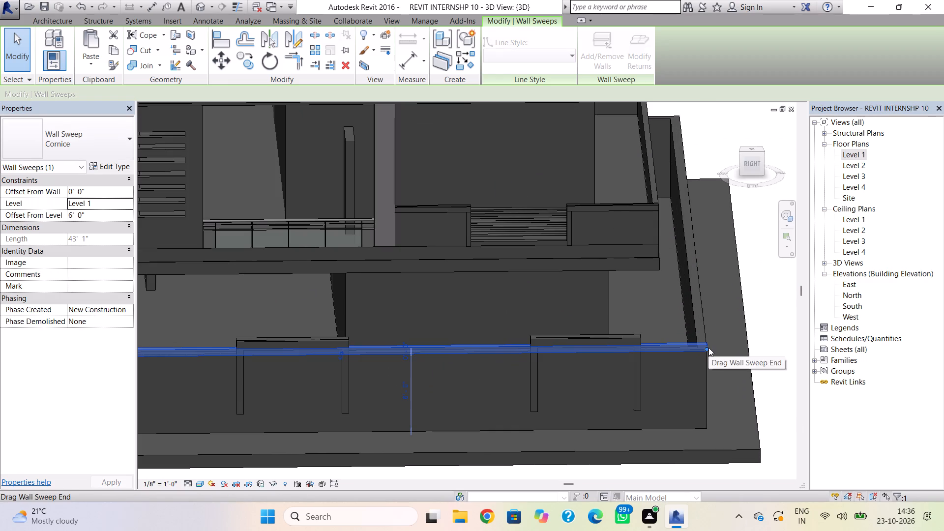
left_click_drag(708, 348, 239, 346)
Fine-tune the sweep's end flush with the first frame's outer edge, about 8' 9 3/4" long.
scroll(248, 355, "up", 12)
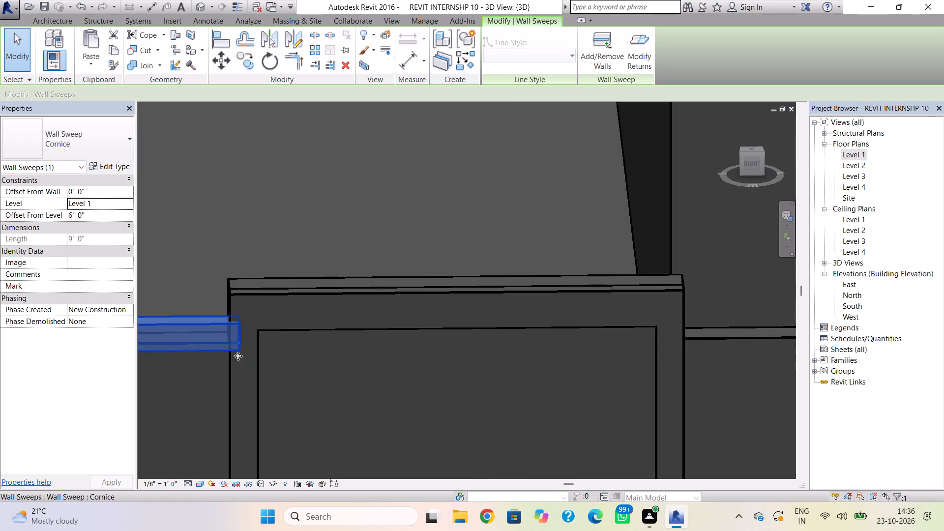
scroll(238, 356, "up", 2)
middle_click_drag(262, 360, 343, 364)
left_click_drag(324, 334, 308, 334)
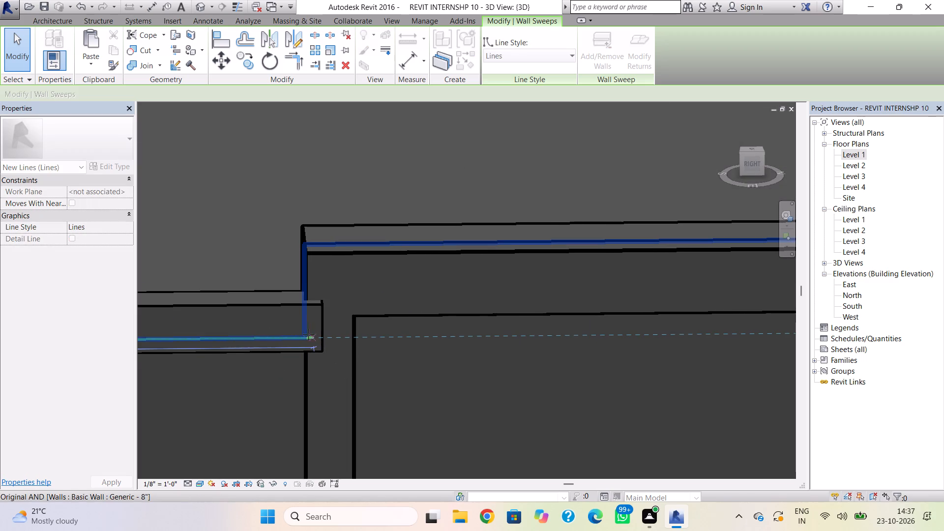
left_click_drag(308, 334, 307, 334)
scroll(307, 351, "up", 6)
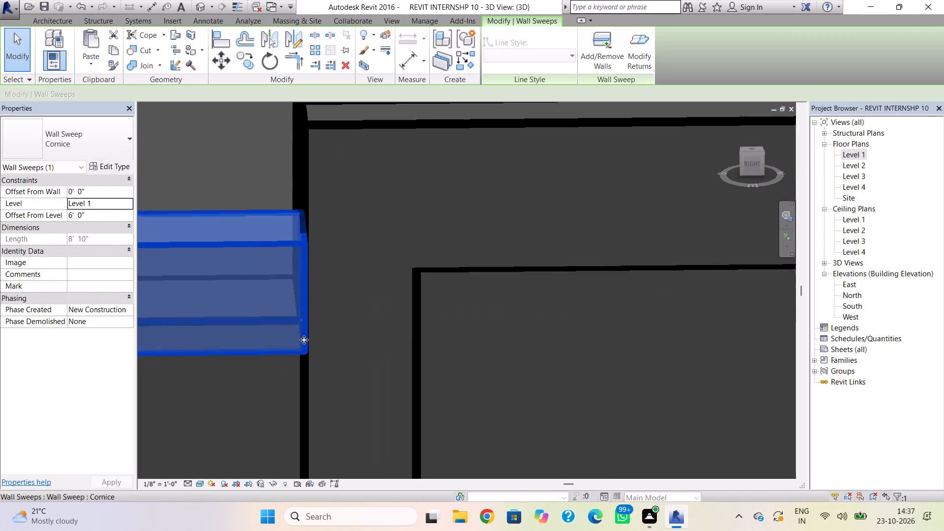
scroll(304, 340, "up", 1)
left_click(300, 320)
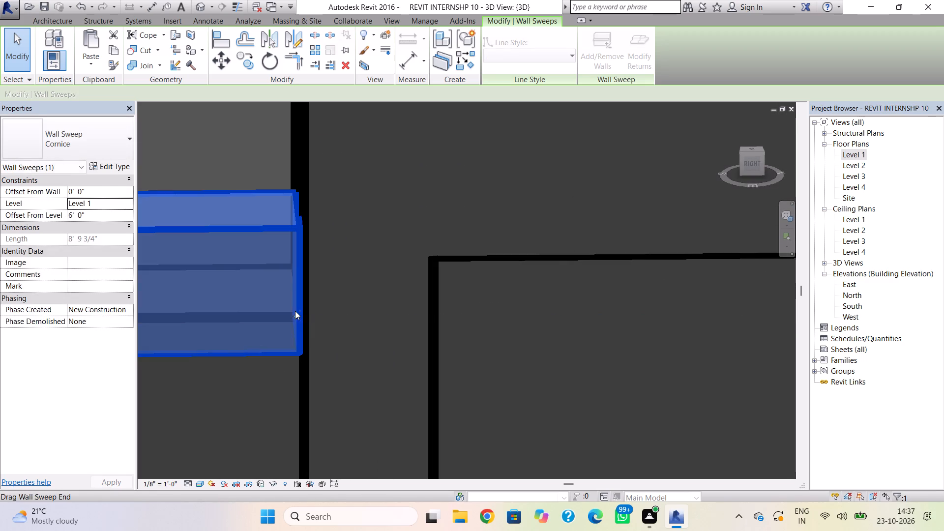
left_click(295, 311)
left_click(339, 333)
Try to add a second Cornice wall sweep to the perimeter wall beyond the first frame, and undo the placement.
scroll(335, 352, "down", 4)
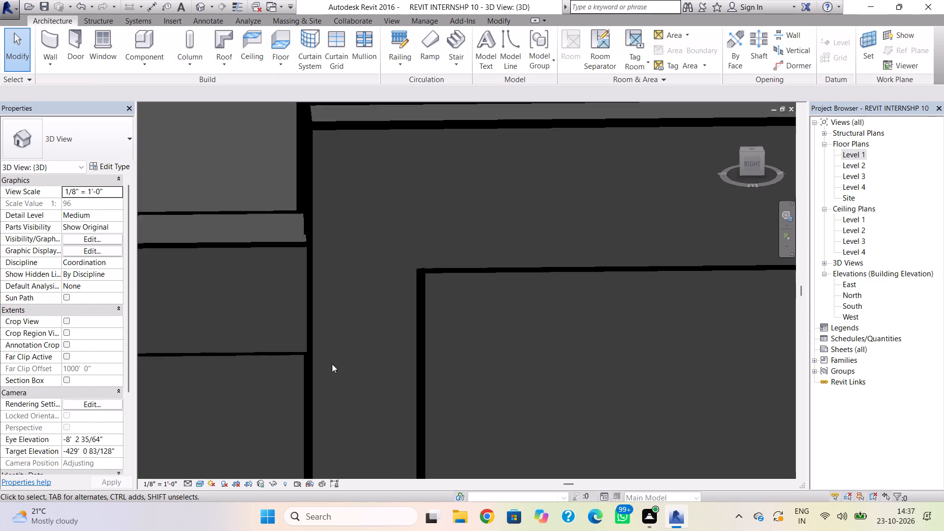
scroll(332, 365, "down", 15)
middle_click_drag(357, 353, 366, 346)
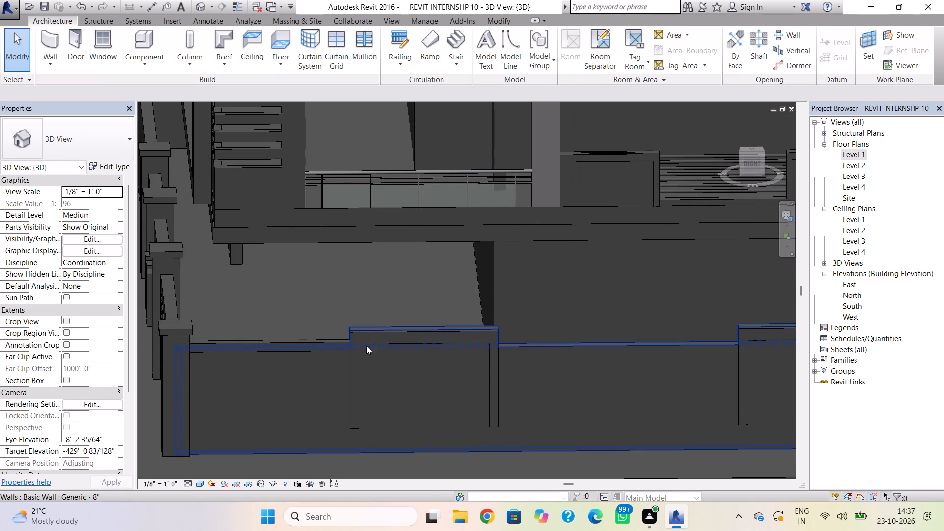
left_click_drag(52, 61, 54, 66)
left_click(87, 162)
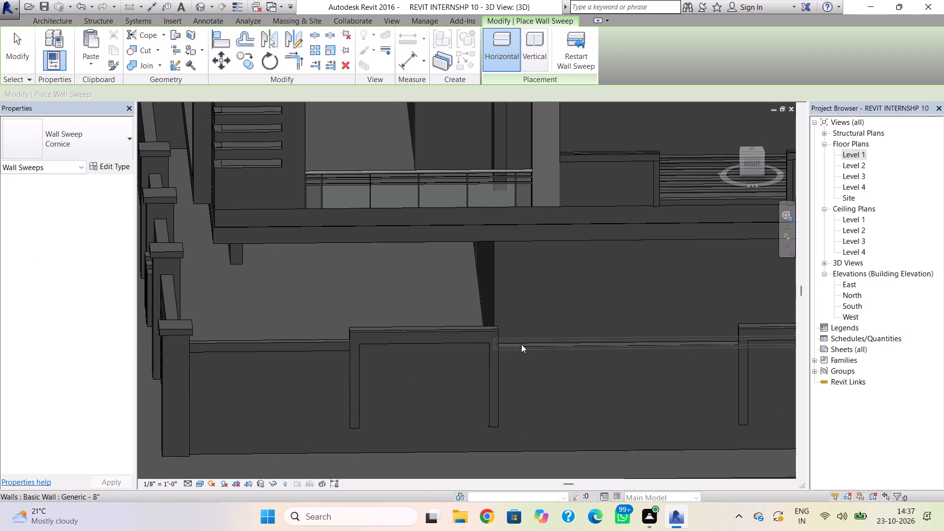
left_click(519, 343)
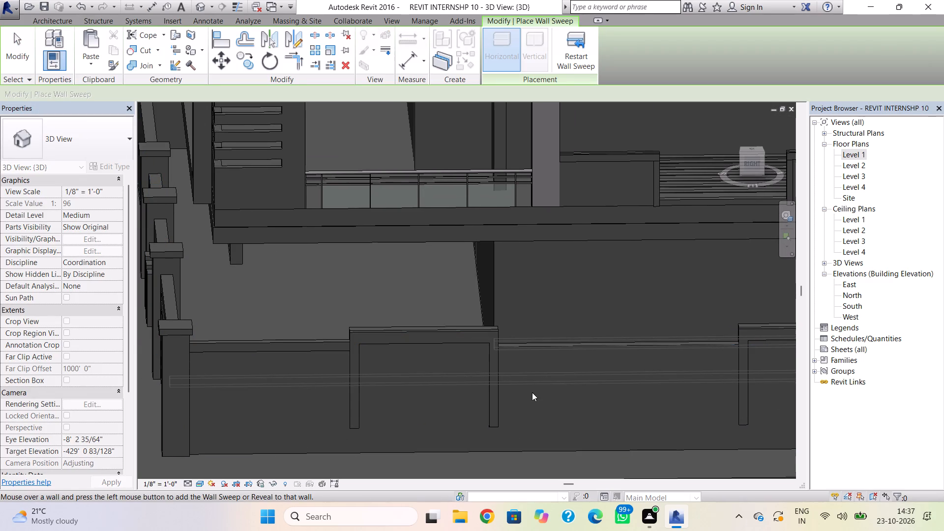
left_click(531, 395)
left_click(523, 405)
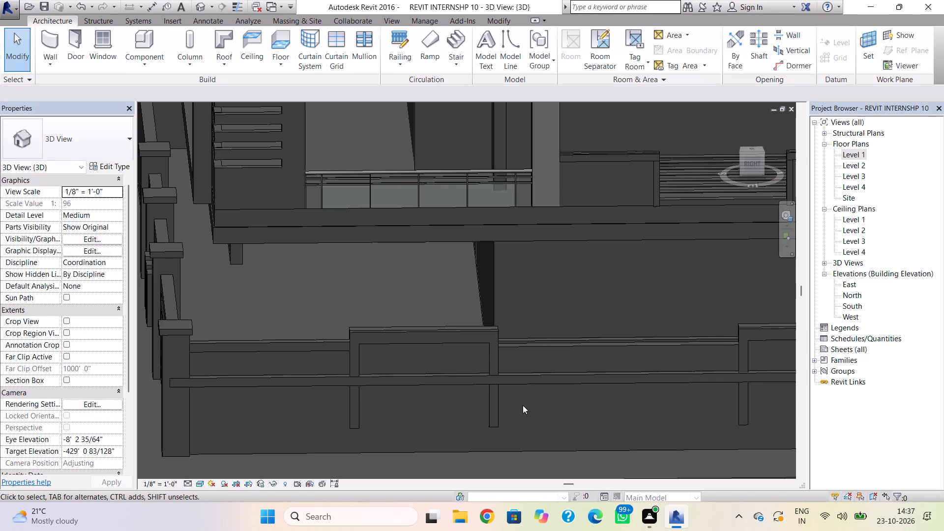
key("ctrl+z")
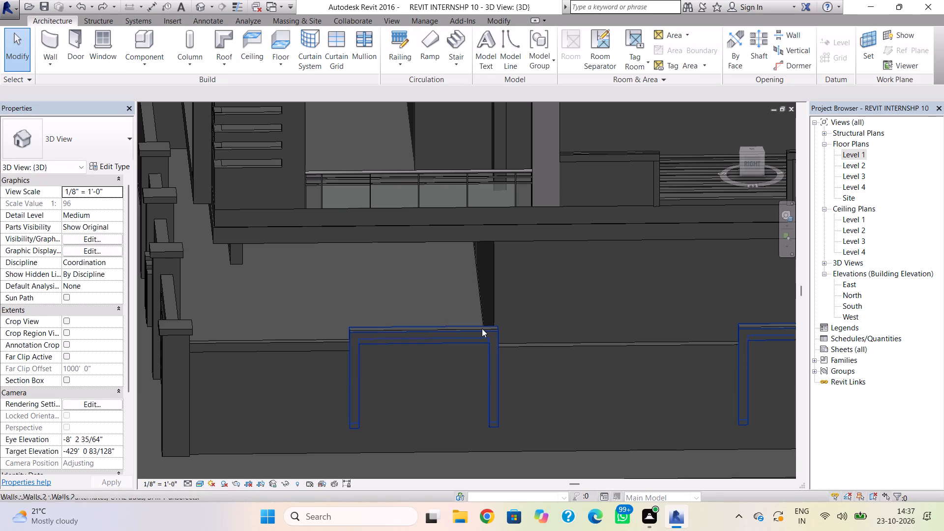
Place a second Cornice wall sweep along the top edge of the same perimeter wall, accepting the overlap.
left_click(55, 71)
left_click(69, 163)
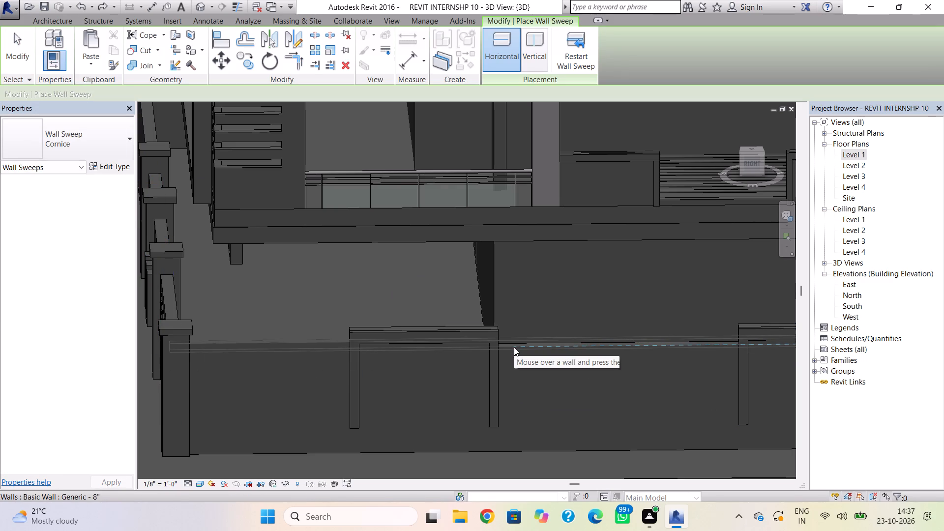
left_click(514, 347)
left_click(514, 347)
left_click(523, 373)
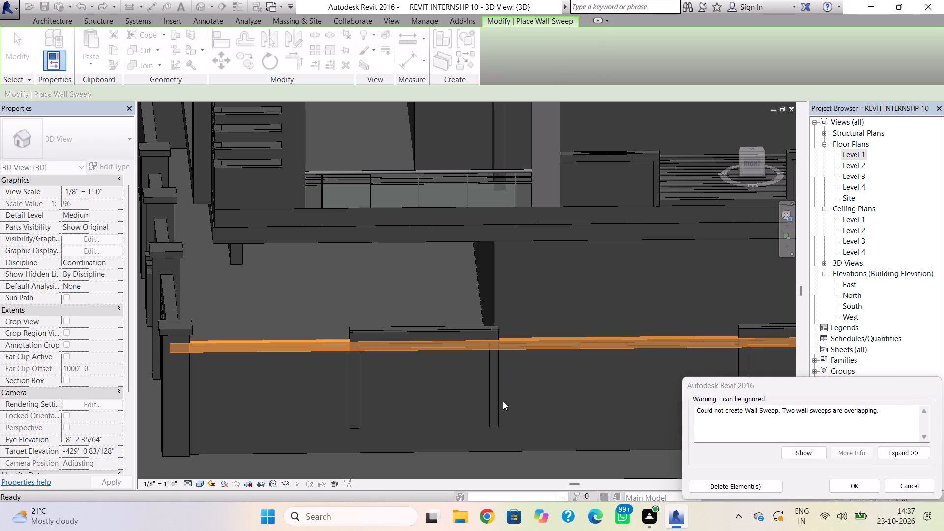
left_click(866, 485)
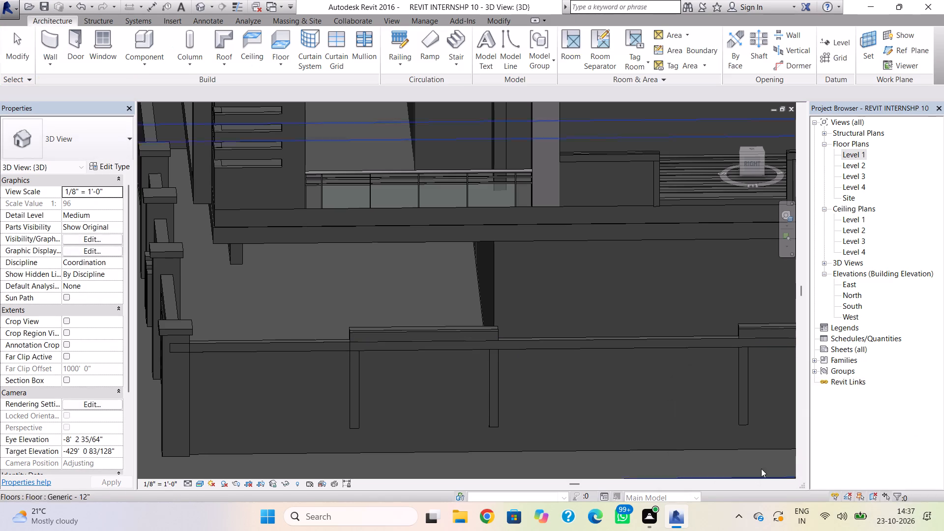
Pull the second cornice sweep's front end back to the far side of the first frame.
left_click(554, 349)
left_click_drag(172, 350, 255, 357)
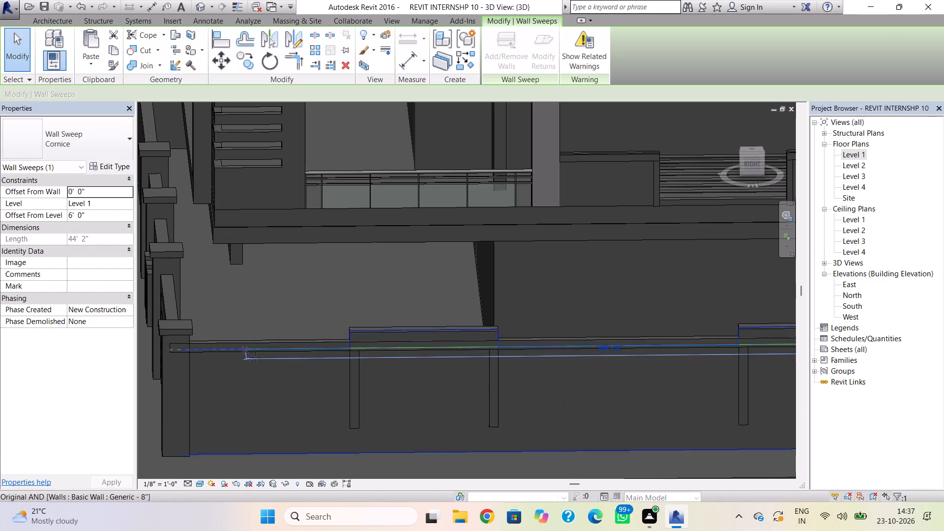
left_click_drag(255, 357, 503, 372)
Trim the second sweep's rear end flush with the second frame's near edge, about 13' 3" long.
scroll(602, 372, "down", 4)
middle_click_drag(600, 373, 399, 406)
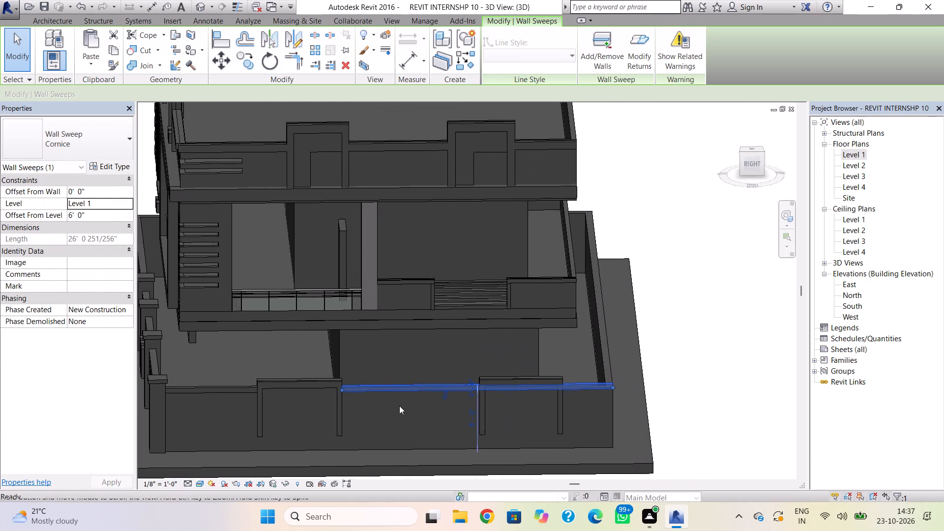
left_click_drag(611, 387, 488, 386)
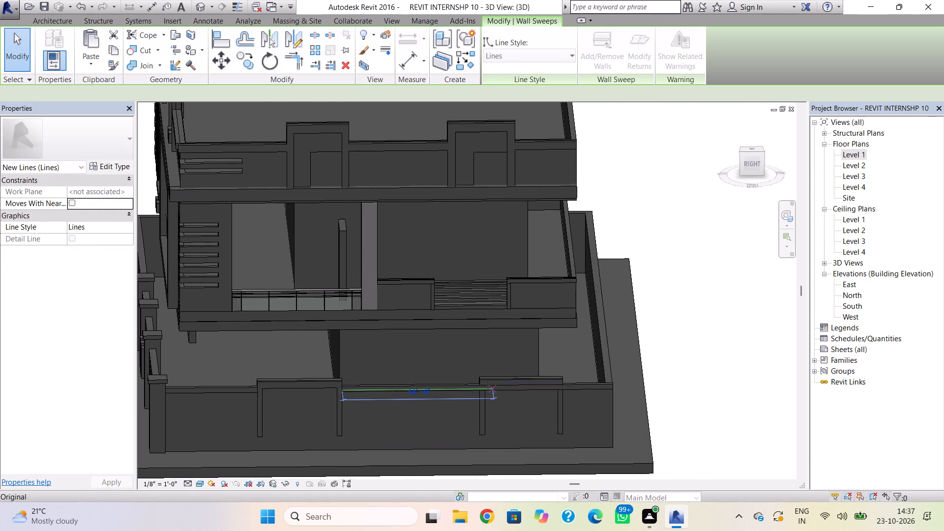
left_click_drag(488, 386, 480, 387)
scroll(474, 389, "up", 11)
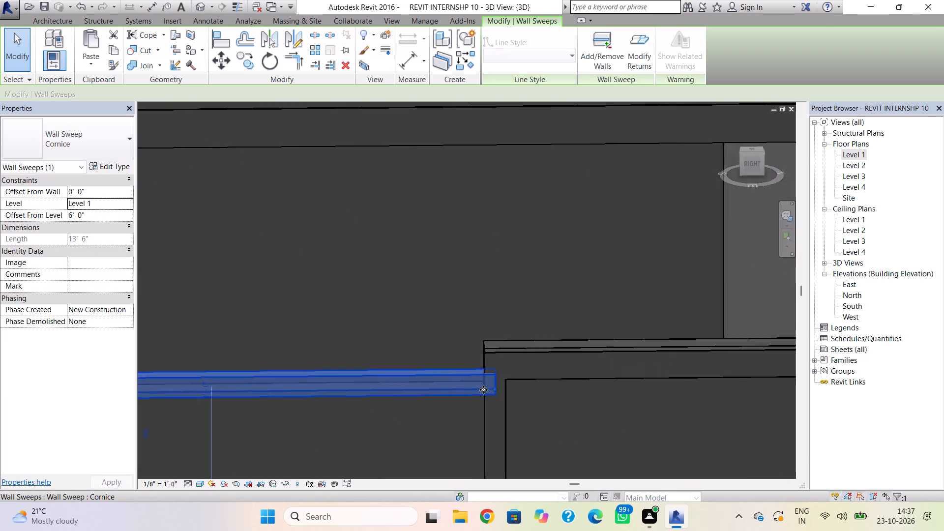
scroll(483, 389, "up", 5)
left_click_drag(509, 388, 486, 388)
scroll(453, 431, "down", 3)
scroll(452, 432, "up", 4)
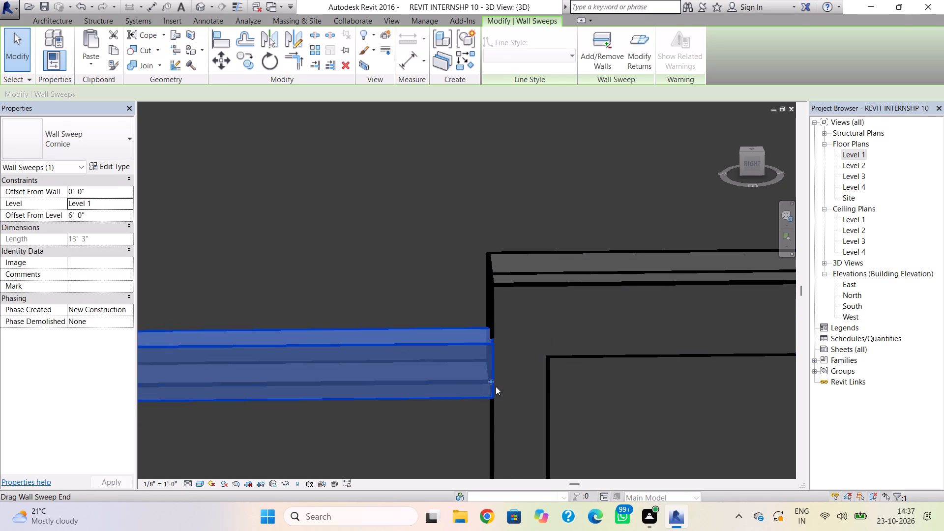
left_click(491, 381)
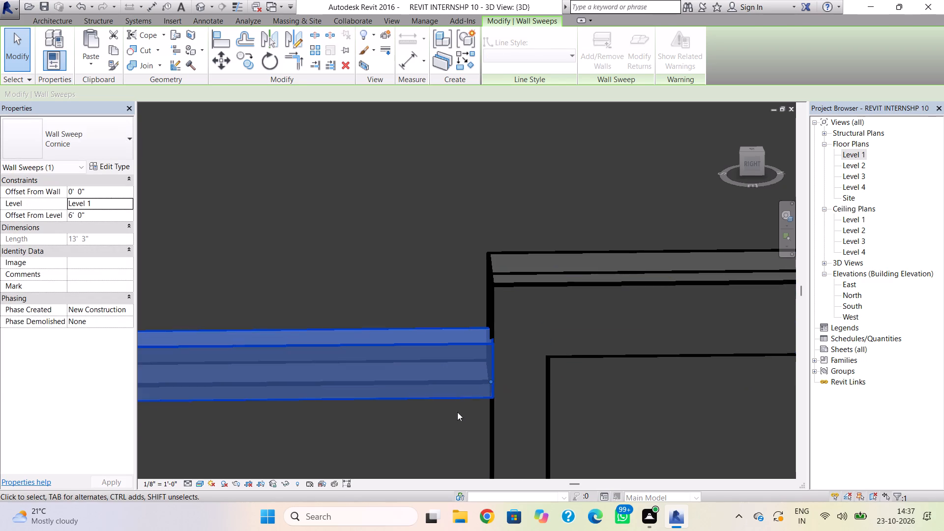
left_click(451, 425)
scroll(456, 425, "down", 5)
scroll(498, 406, "down", 7)
middle_click_drag(518, 390, 467, 372)
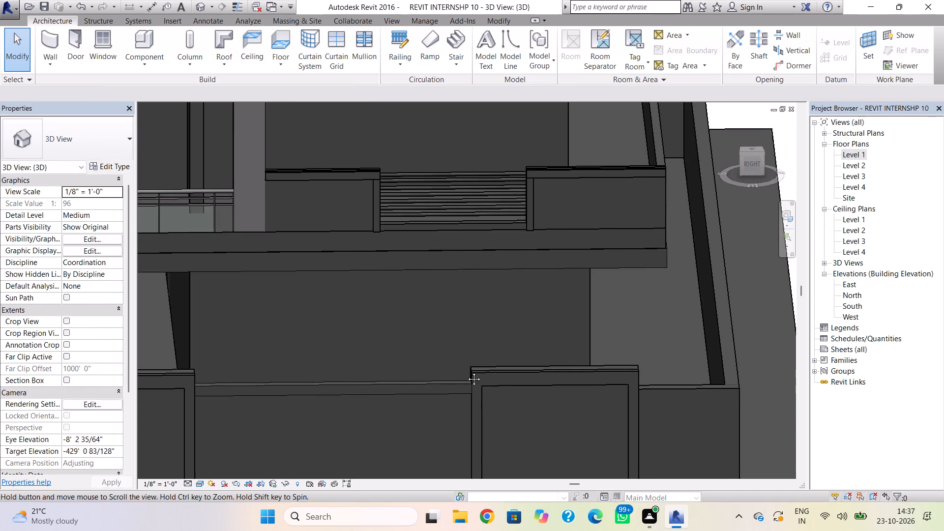
Place another Cornice wall sweep along the upper part of the perimeter wall, picking the wall beyond the second frame.
middle_click_drag(467, 372, 432, 351)
left_click(45, 55)
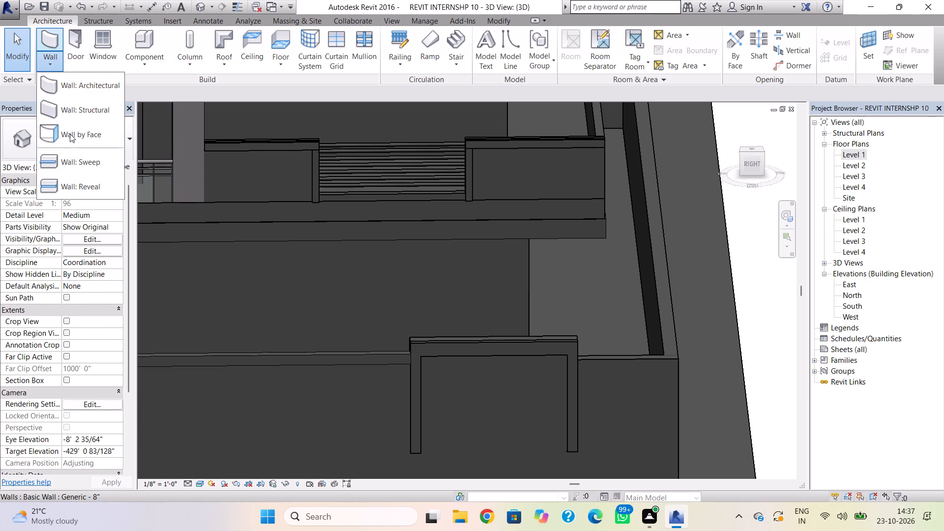
left_click(82, 172)
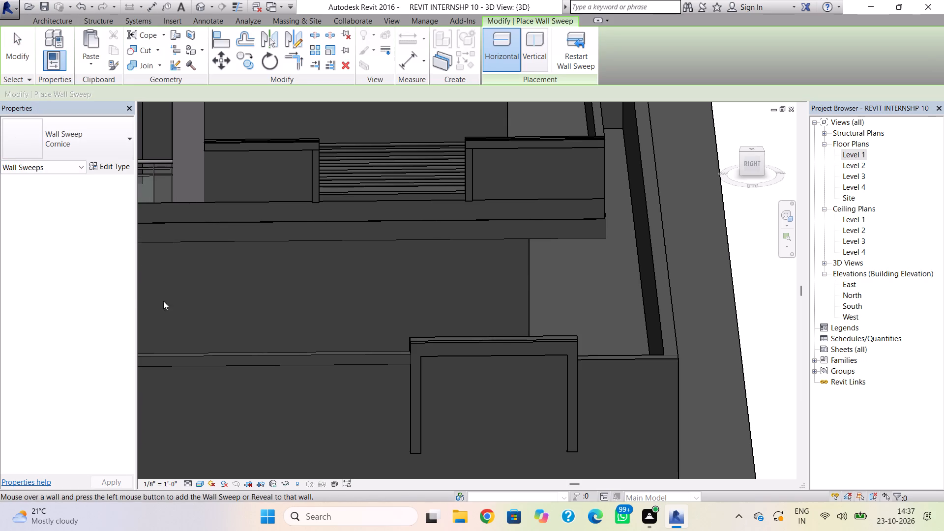
left_click(605, 365)
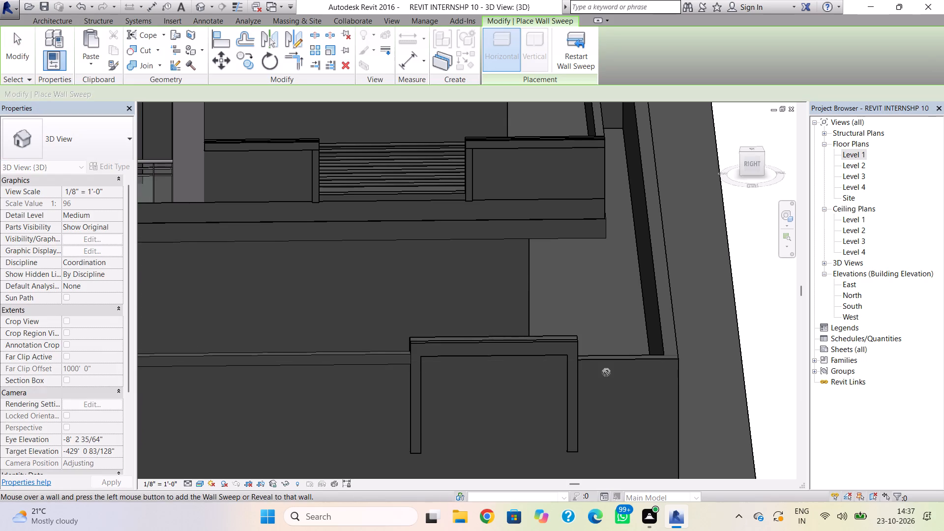
left_click(607, 376)
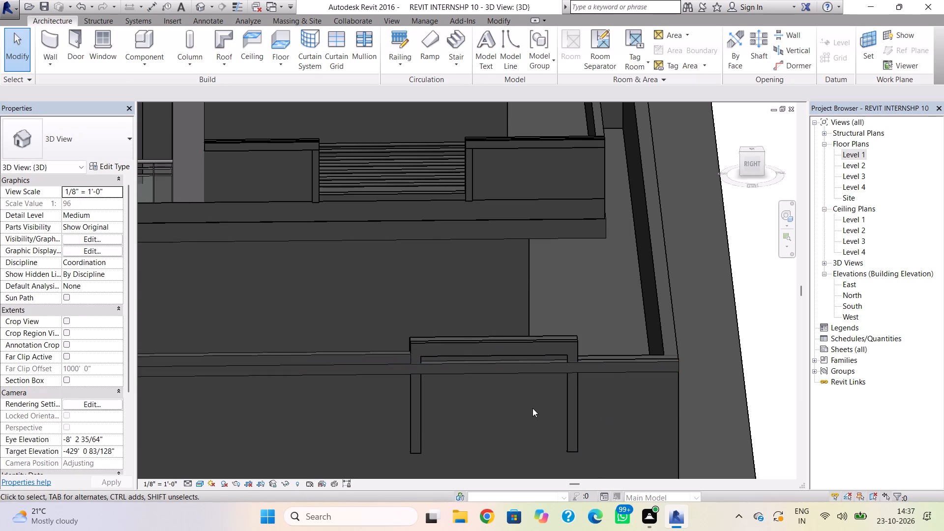
key("Escape")
Pull the new sweep's front end back to the second frame's far edge, making it 4' 10" long up to the wall corner.
left_click(516, 368)
scroll(436, 388, "down", 3)
middle_click_drag(441, 390, 523, 396)
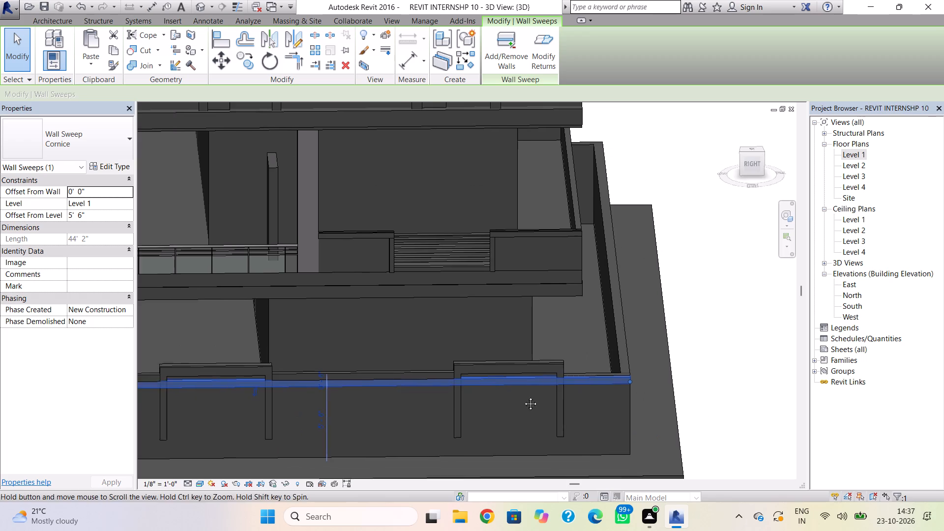
middle_click_drag(523, 396, 697, 384)
left_click_drag(242, 375, 599, 399)
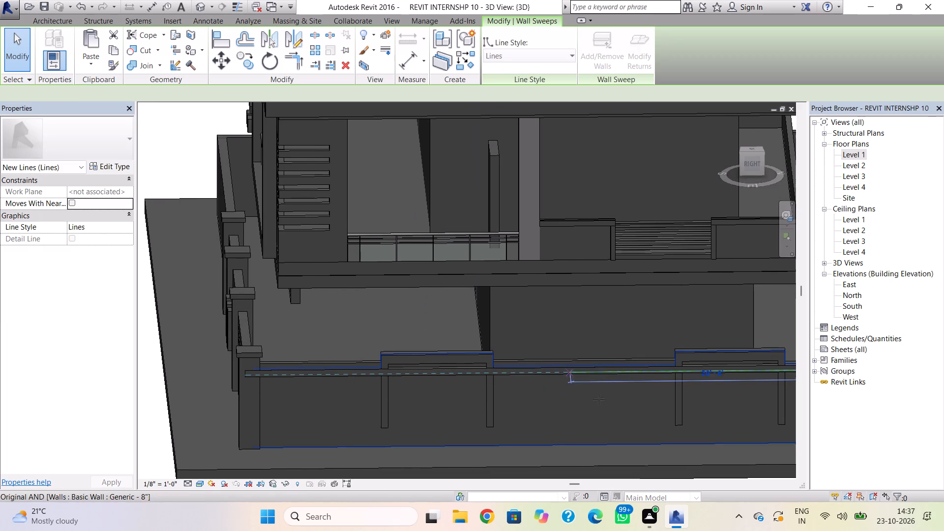
left_click_drag(599, 399, 740, 405)
scroll(740, 405, "down", 1)
middle_click_drag(740, 405, 533, 408)
scroll(538, 393, "up", 2)
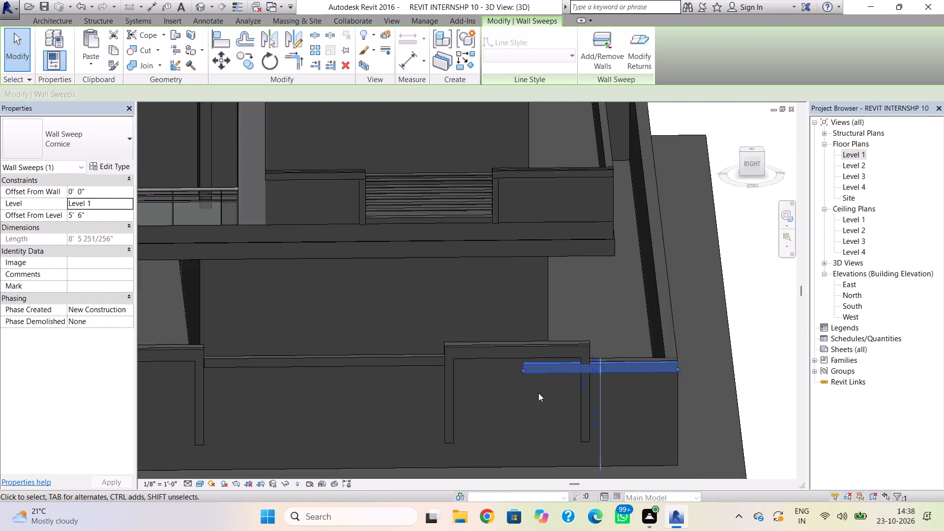
scroll(538, 393, "up", 5)
left_click_drag(514, 360, 621, 367)
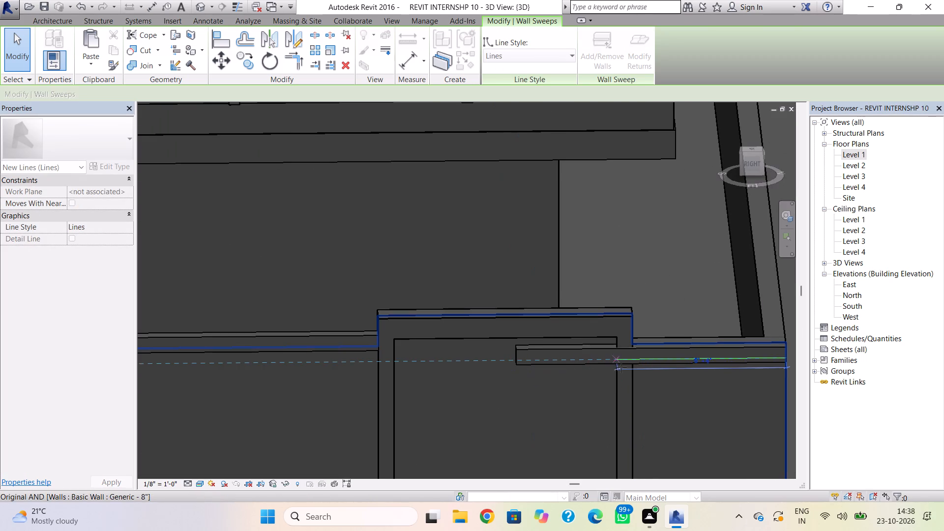
left_click_drag(621, 367, 633, 365)
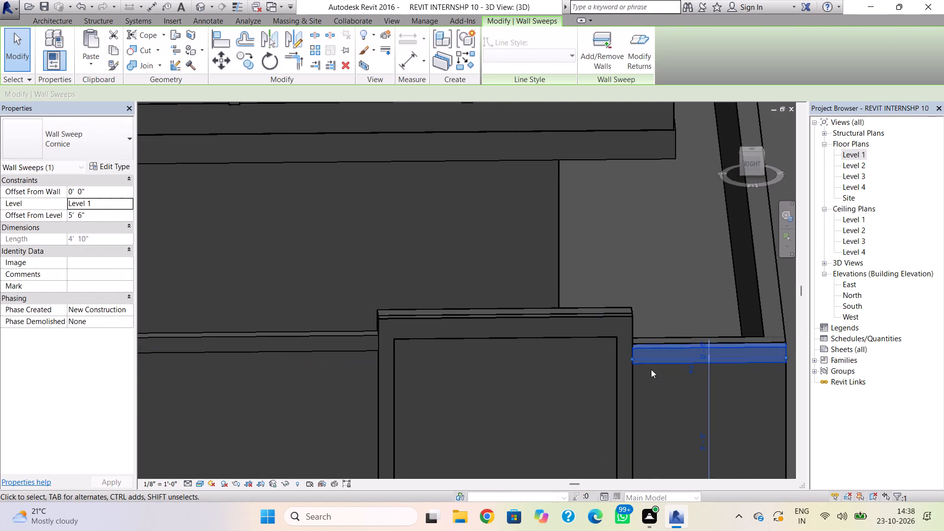
Nudge the short corner sweep up toward the perimeter wall's top edge in small increments, and undo the last nudge.
scroll(651, 369, "up", 4)
middle_click_drag(652, 372, 462, 380)
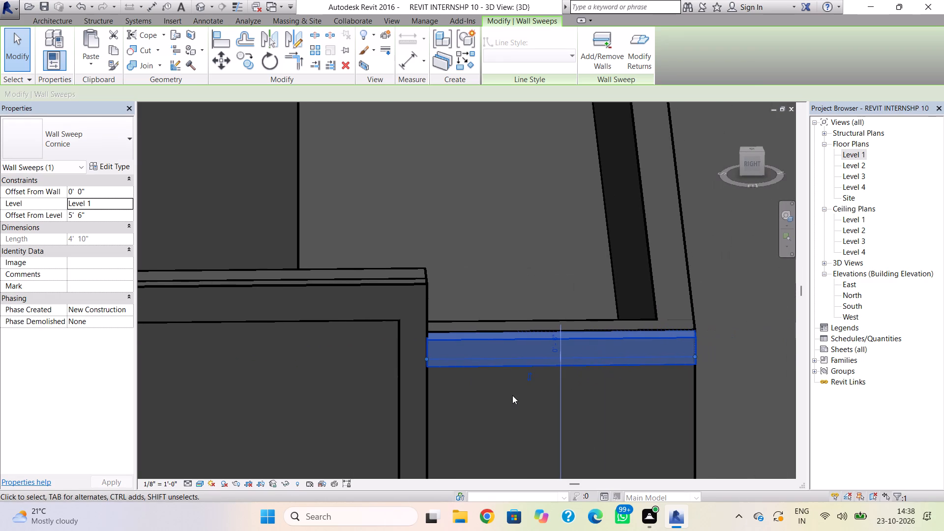
key("Up")
left_click(734, 384)
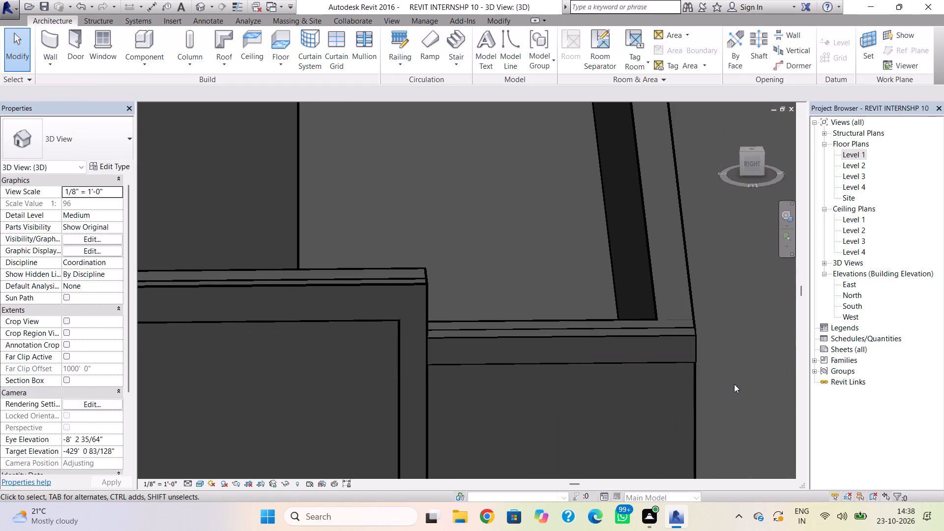
scroll(607, 415, "down", 7)
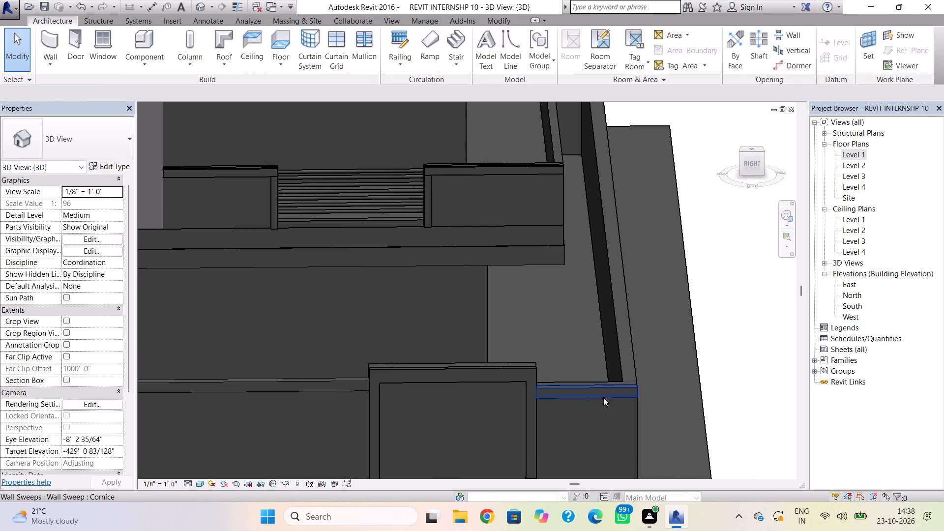
left_click(550, 389)
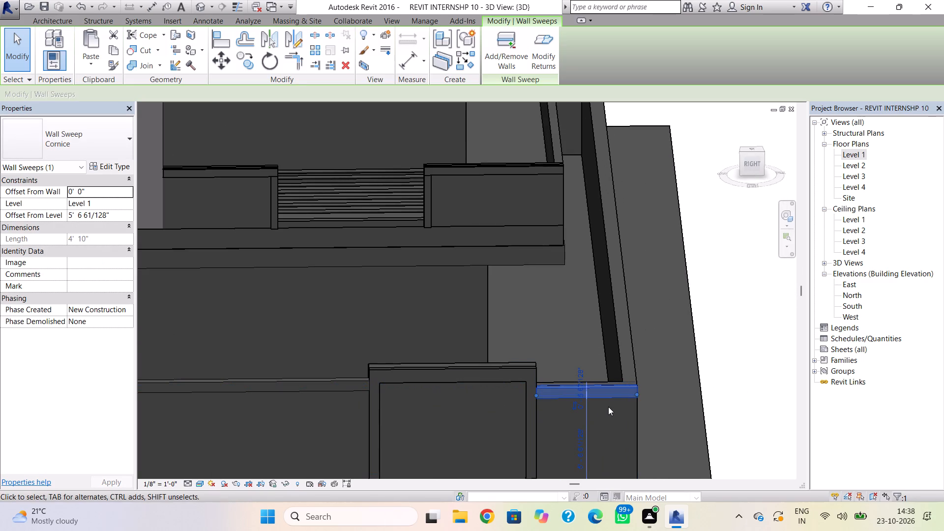
key("Up")
key("Up")
key("Up")
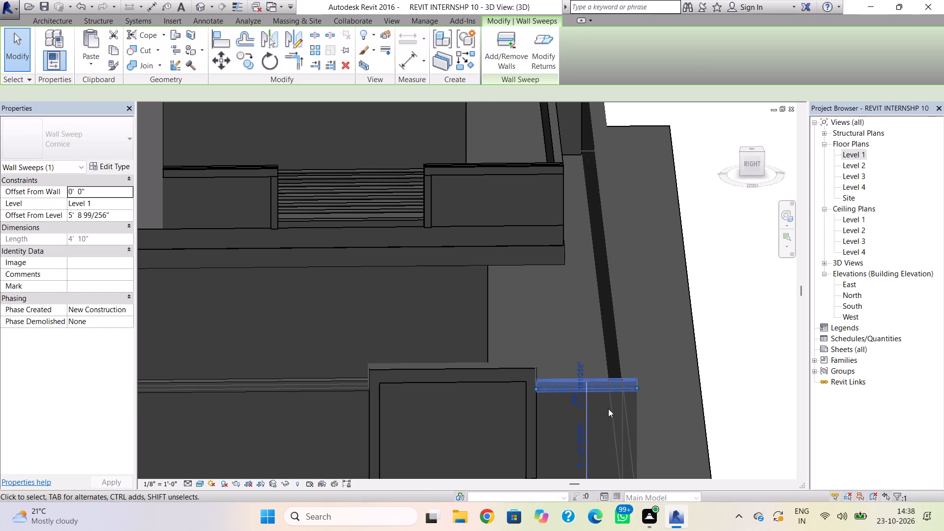
left_click(856, 484)
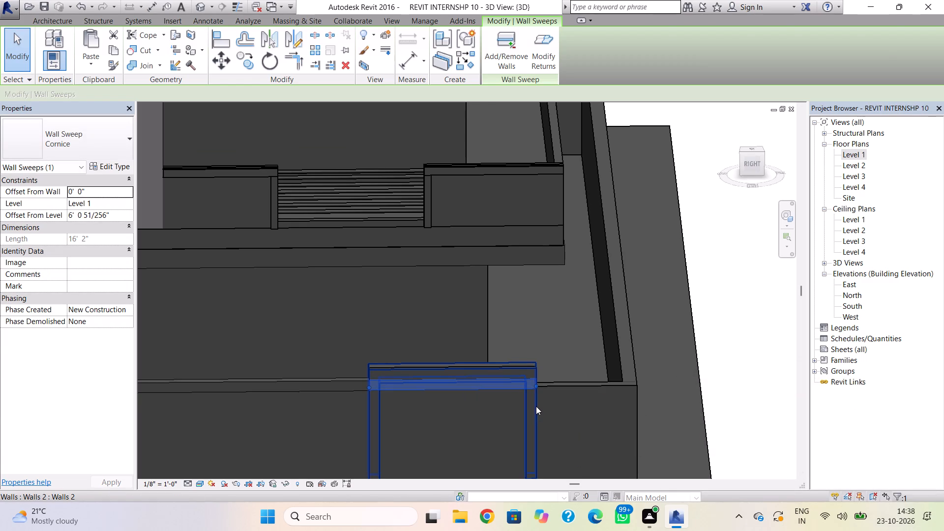
key("ctrl+z")
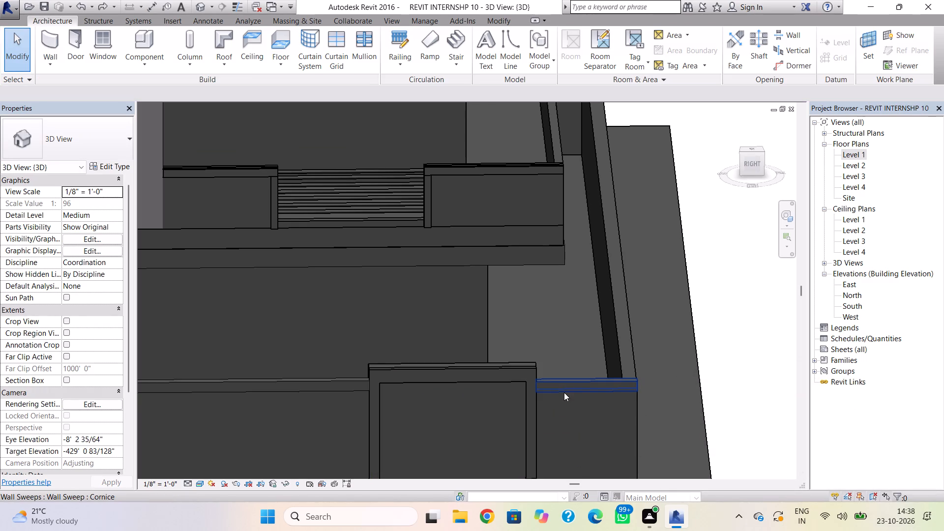
Inspect the short cornice at the perimeter wall's corner from several angles, including its fit with the second frame and overall facade.
right_click_drag(570, 389, 531, 402, "shift")
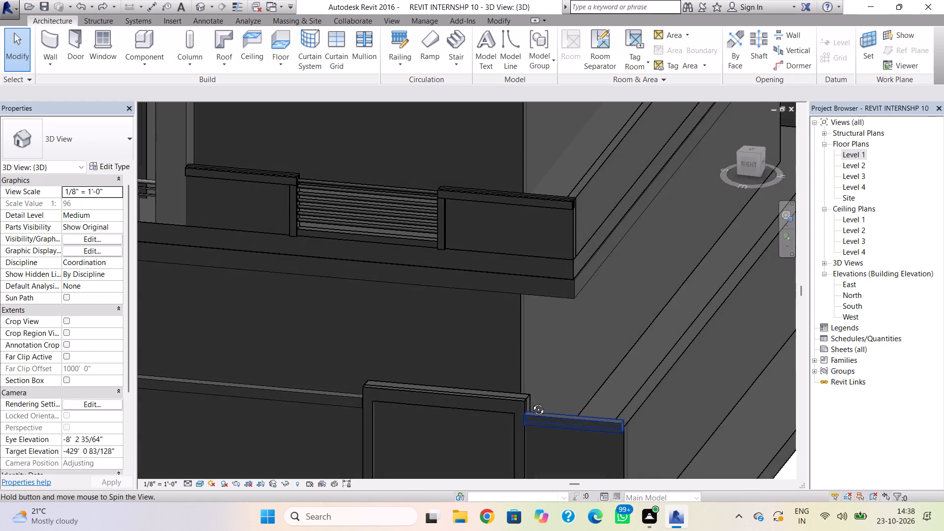
right_click_drag(531, 402, 408, 372, "shift")
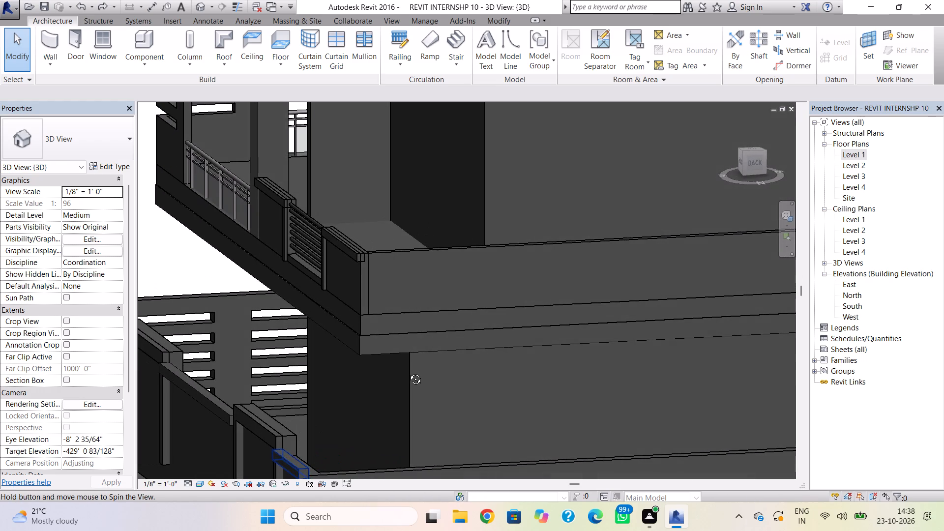
right_click_drag(408, 372, 583, 370, "shift")
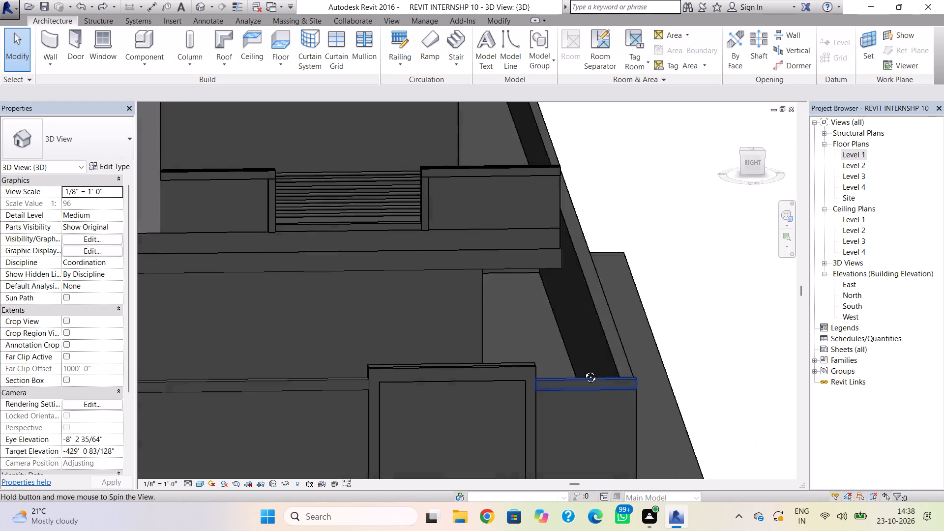
right_click_drag(583, 370, 596, 370, "shift")
scroll(597, 369, "down", 4)
key("Escape")
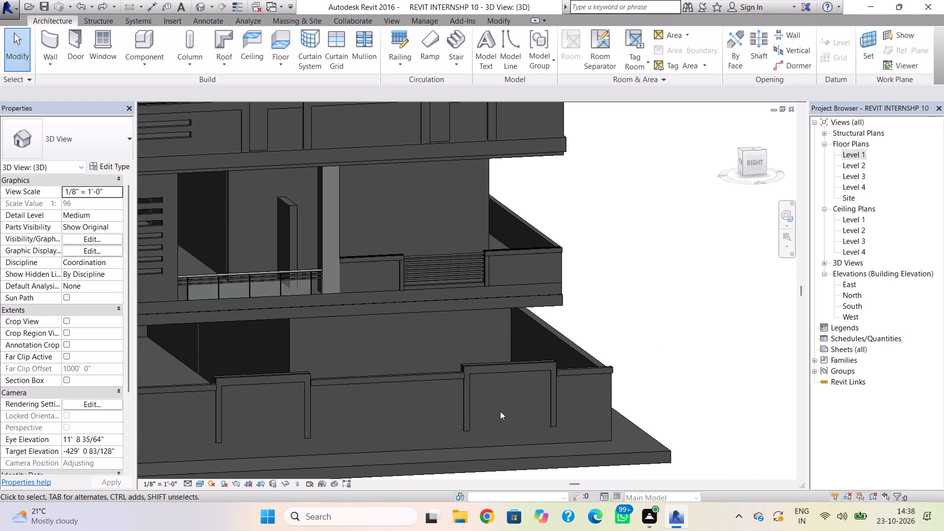
scroll(500, 411, "down", 1)
scroll(672, 486, "down", 1)
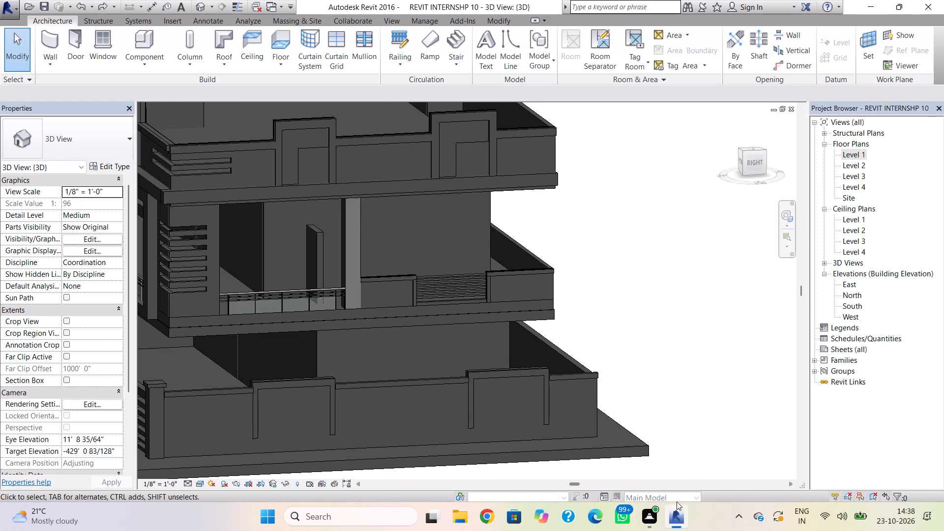
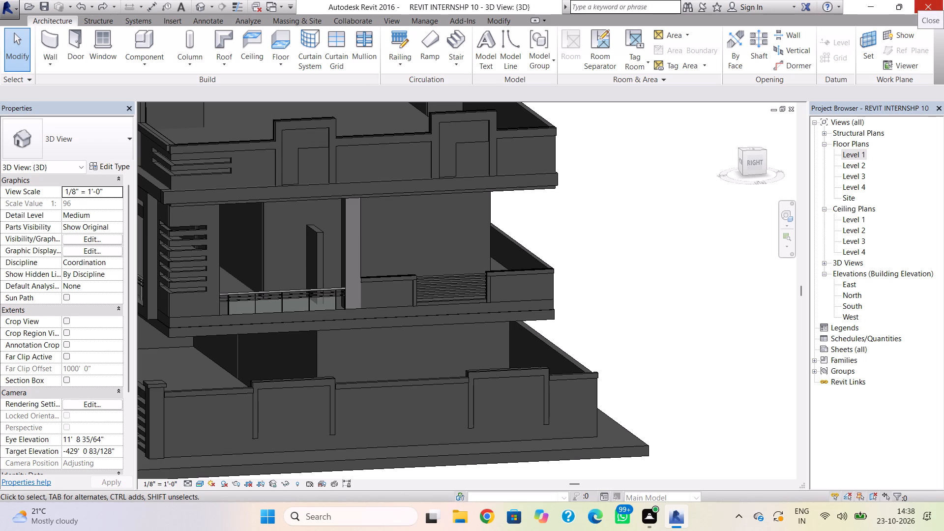
Open the in-place horizontal slats beside the tall window for editing and pick the front perimeter wall's face as work plane.
scroll(653, 187, "down", 3)
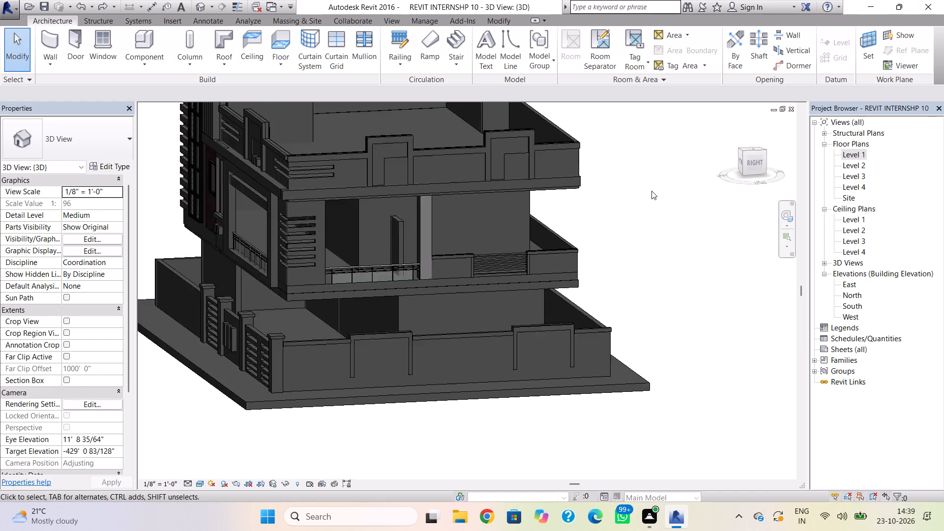
middle_click_drag(651, 191, 625, 320)
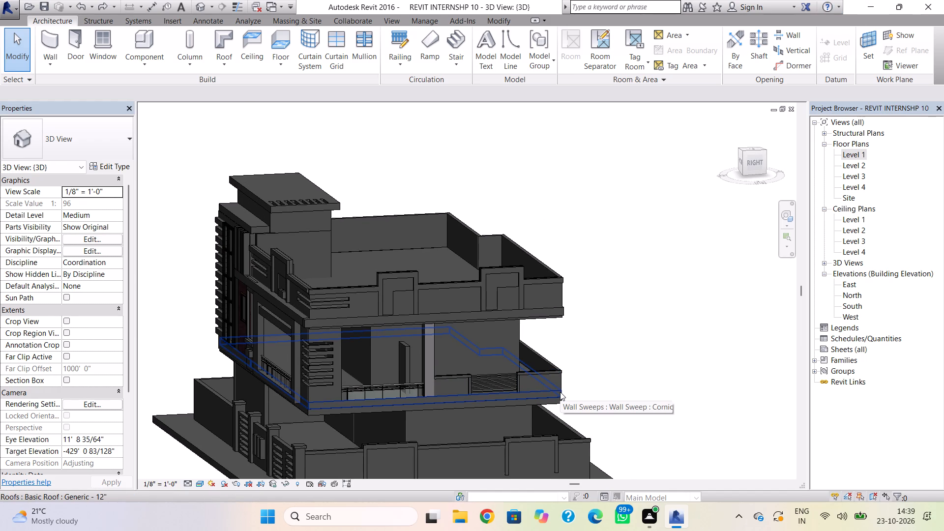
right_click_drag(520, 386, 526, 389, "shift")
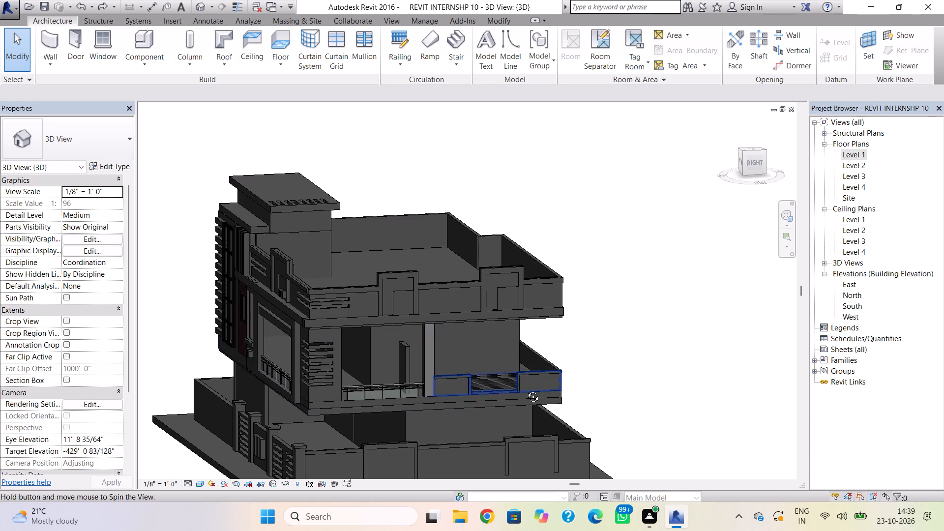
right_click_drag(526, 389, 572, 425, "shift")
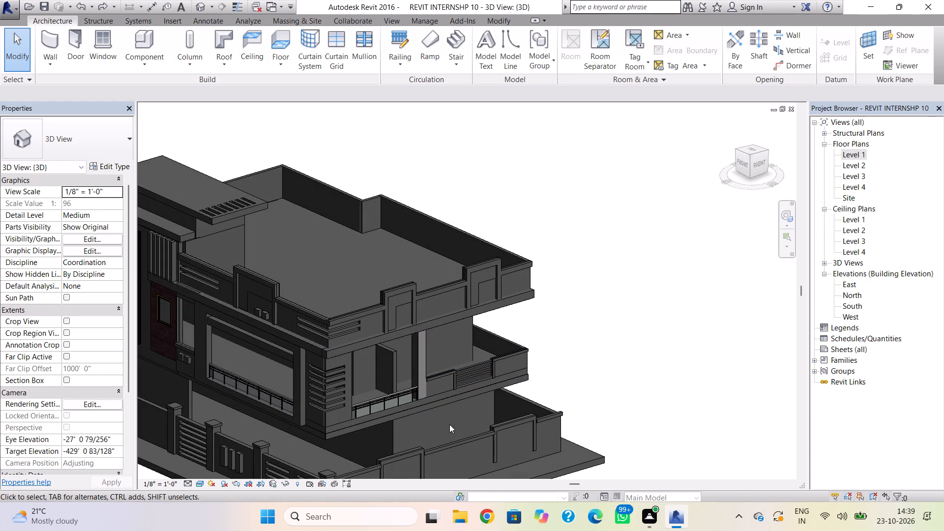
middle_click_drag(303, 413, 452, 374)
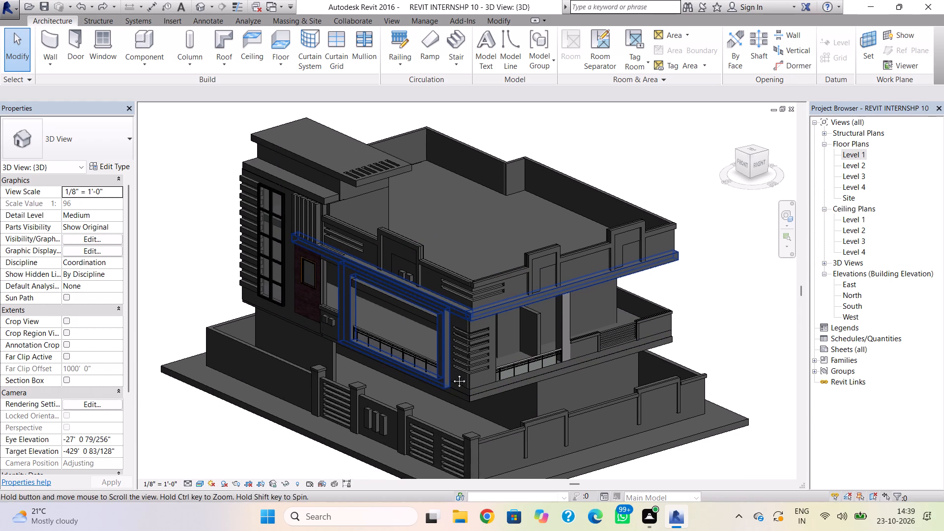
middle_click_drag(452, 374, 454, 372)
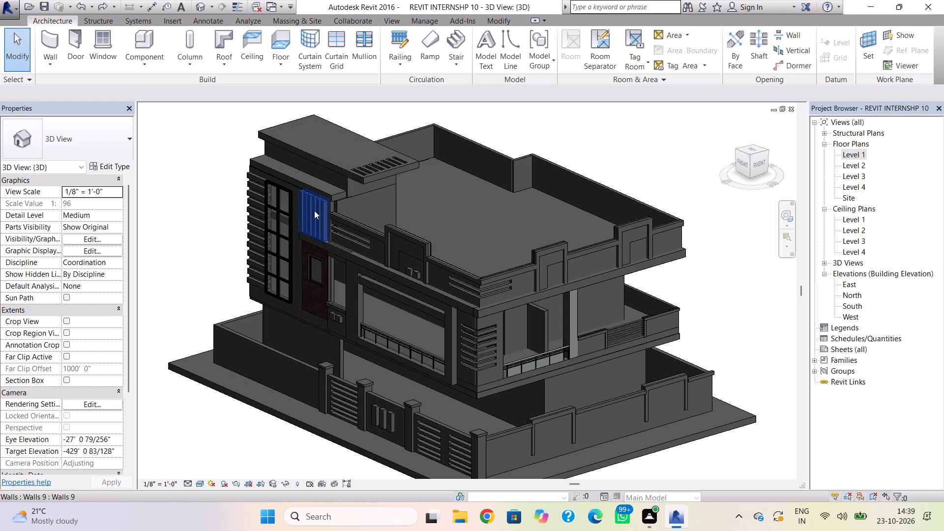
double_click(256, 196)
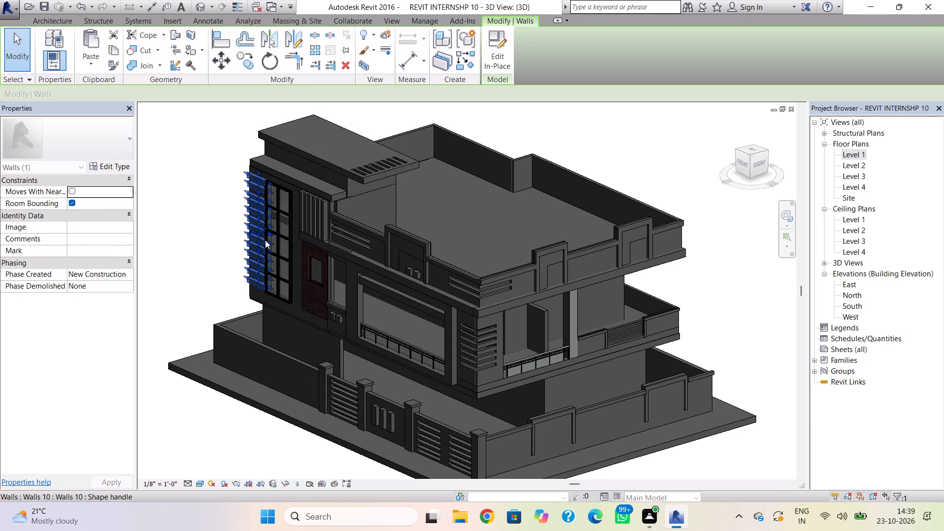
left_click(506, 52)
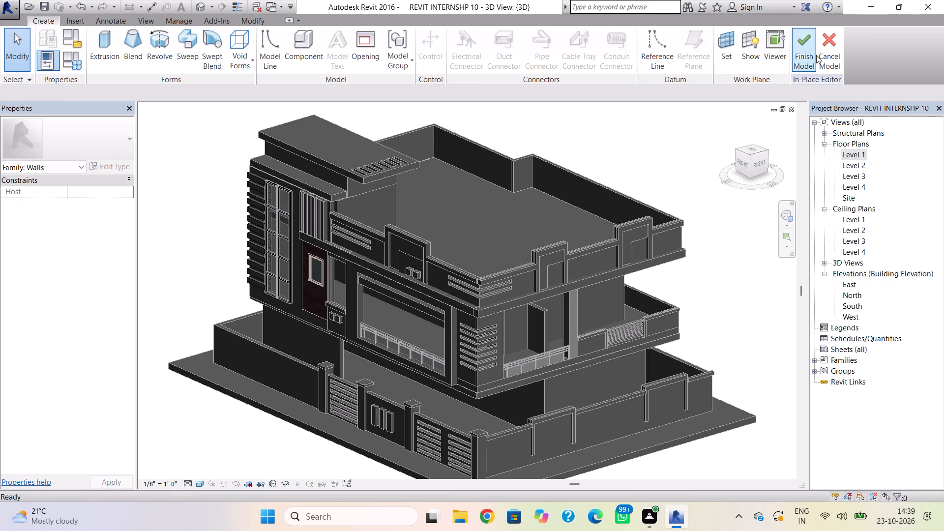
left_click(729, 43)
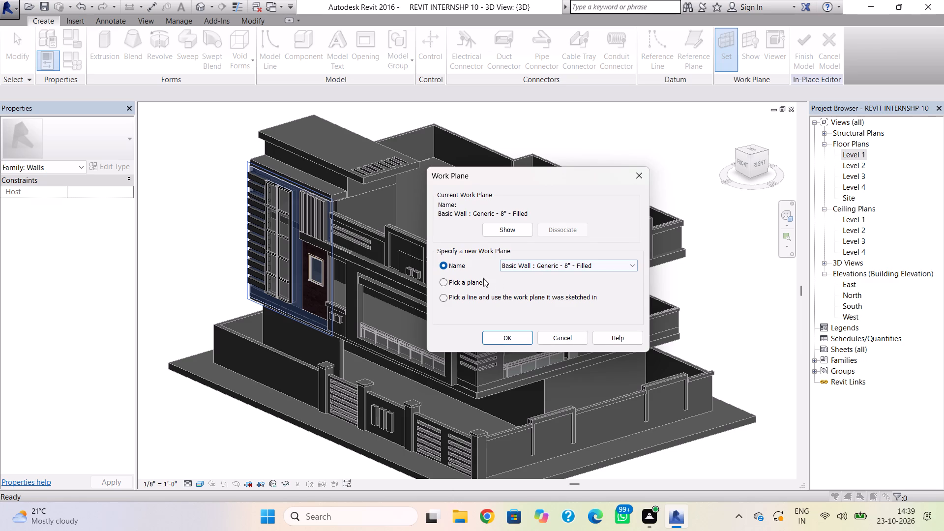
left_click(446, 279)
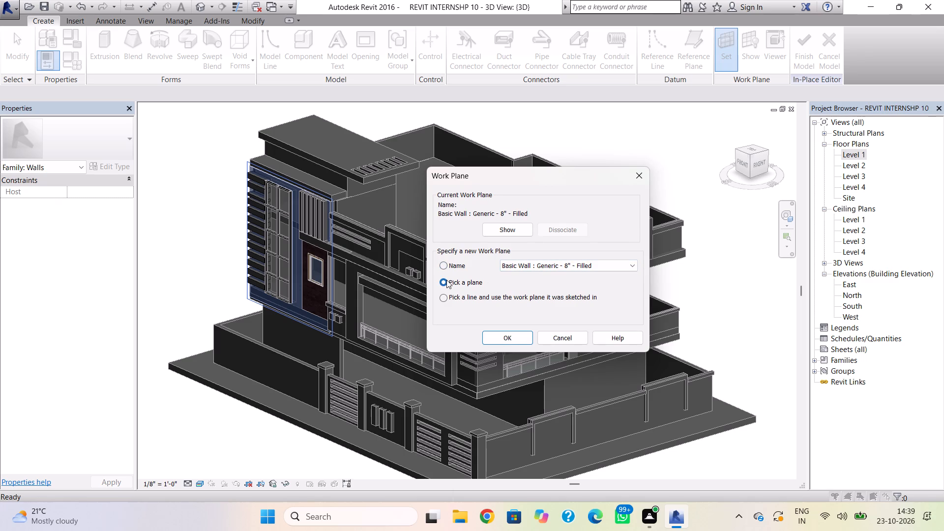
left_click(494, 337)
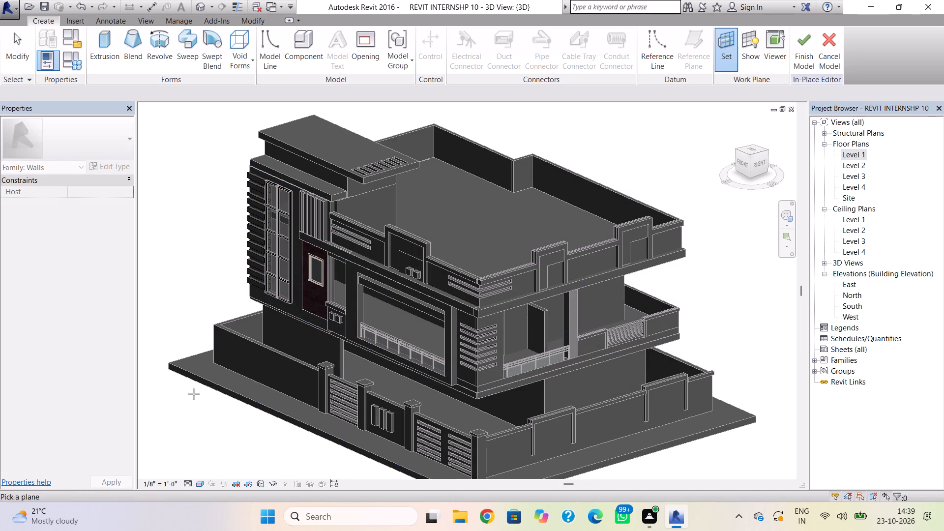
left_click(264, 353)
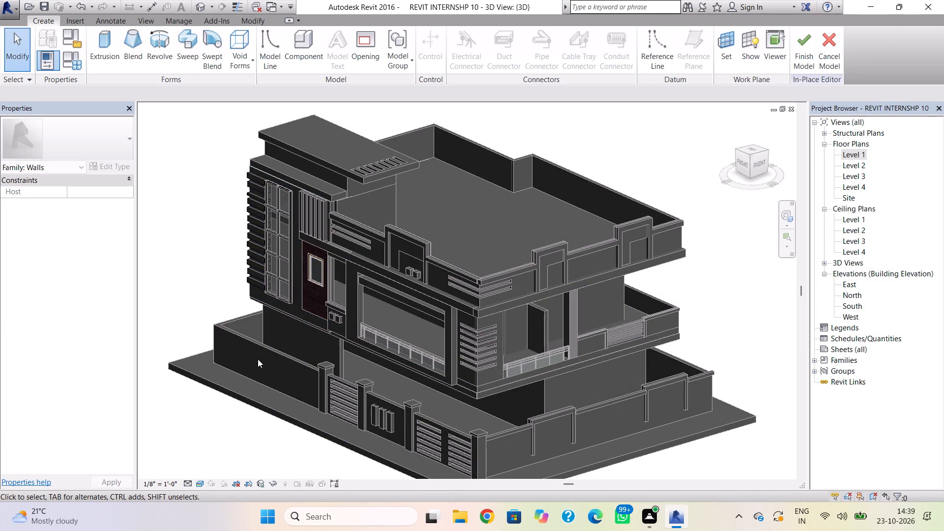
Sketch an extrusion rectangle about 23' 7" long and 1' 5" high across the upper part of the plain front perimeter wall.
right_click_drag(192, 392, 293, 376, "shift")
scroll(285, 407, "down", 1)
middle_click_drag(285, 410, 335, 354)
scroll(293, 396, "up", 1)
scroll(335, 354, "up", 1)
scroll(321, 391, "up", 3)
middle_click_drag(322, 391, 380, 325)
right_click_drag(365, 389, 369, 379)
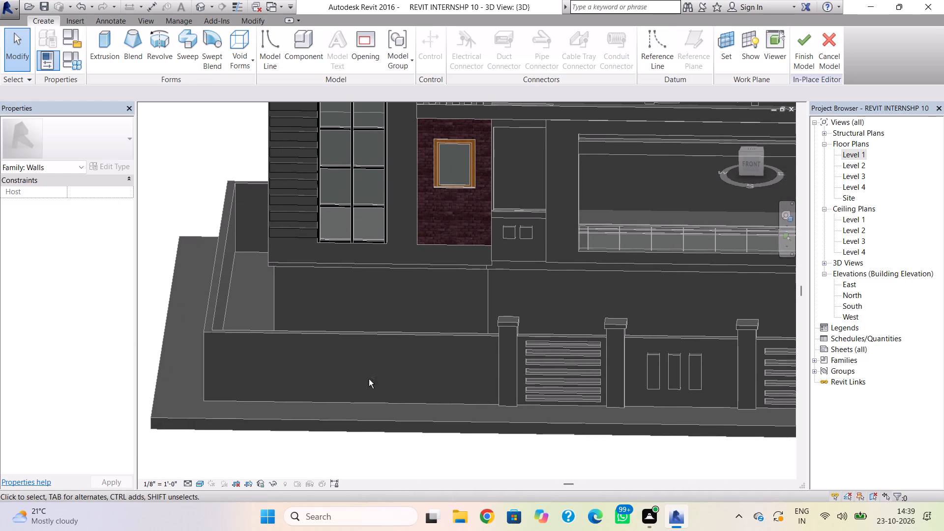
right_click_drag(369, 379, 378, 343)
right_click_drag(378, 389, 380, 326, "shift")
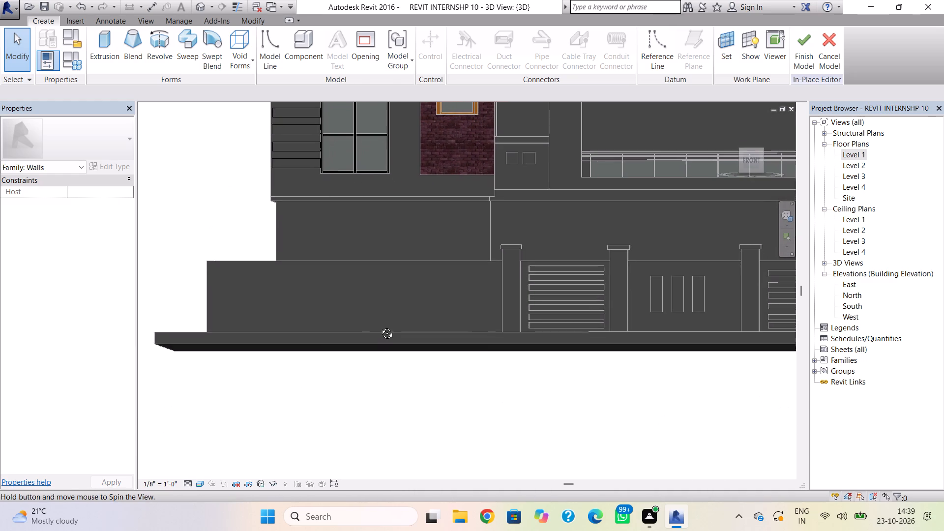
right_click_drag(380, 326, 381, 330, "shift")
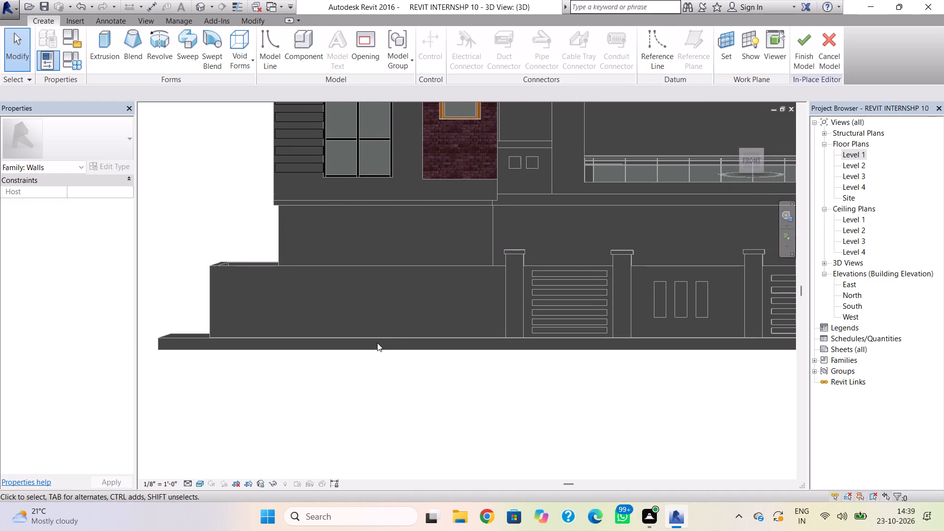
scroll(377, 343, "up", 3)
right_click(387, 348, "shift")
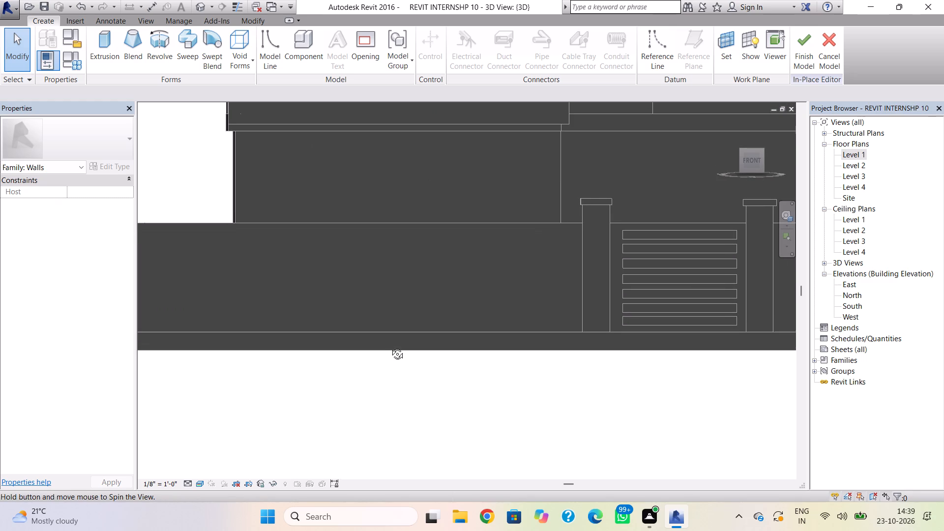
middle_click_drag(415, 352, 459, 352)
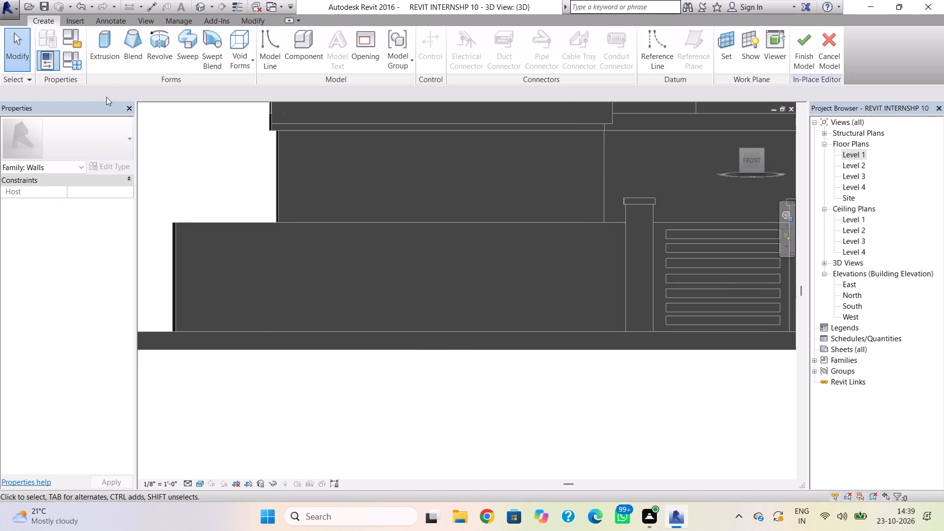
left_click(109, 39)
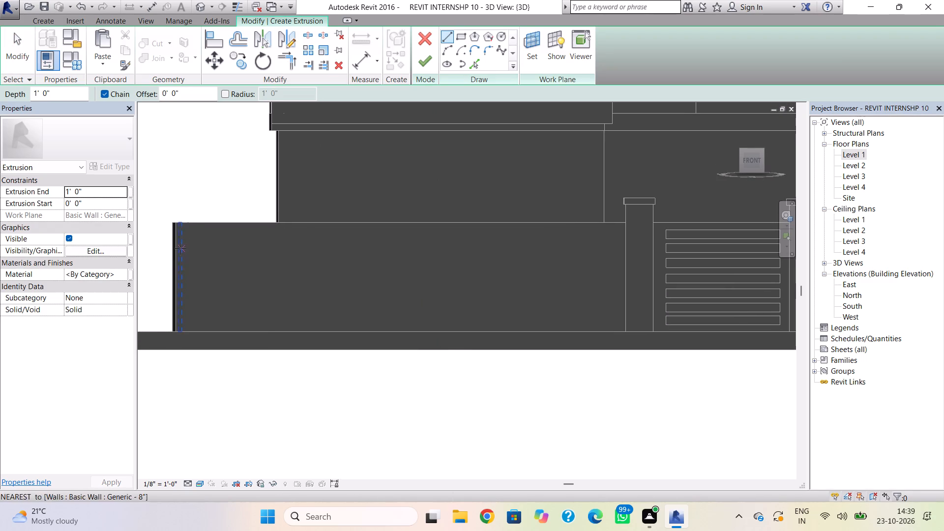
left_click(181, 230)
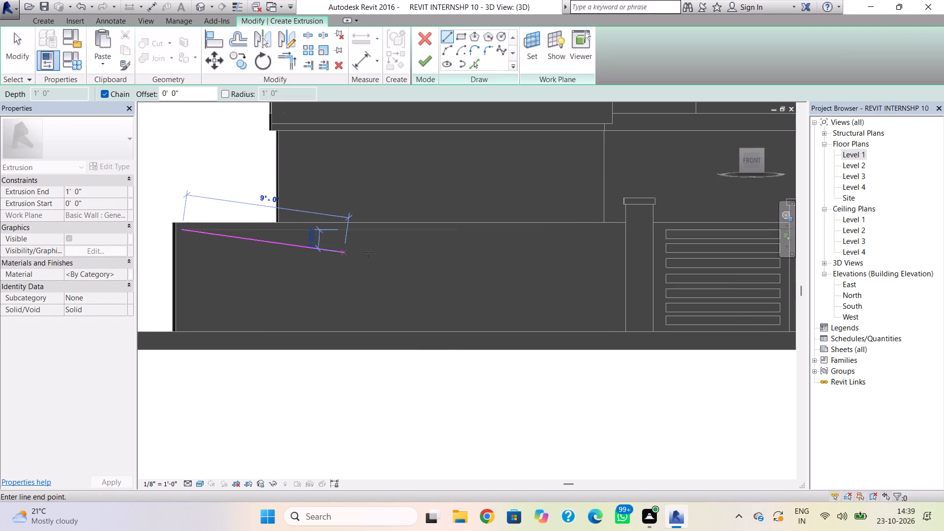
left_click(459, 37)
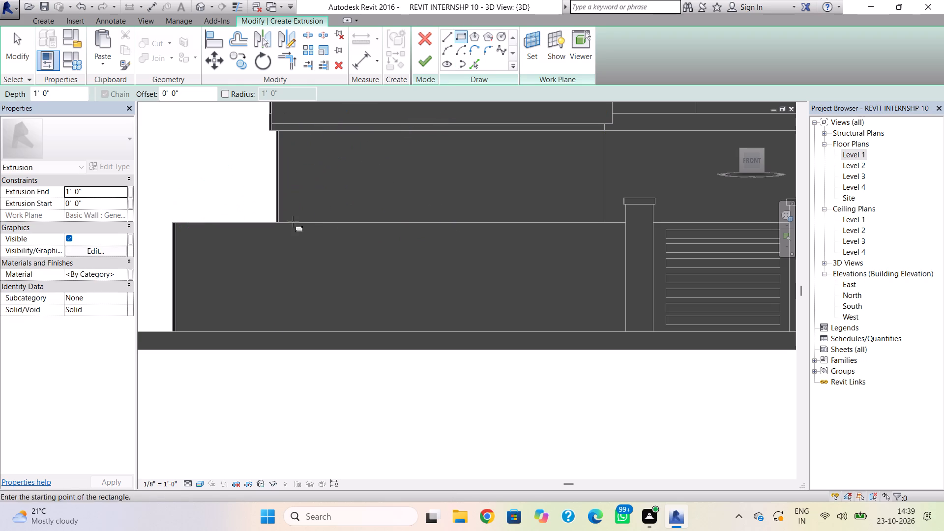
left_click(177, 232)
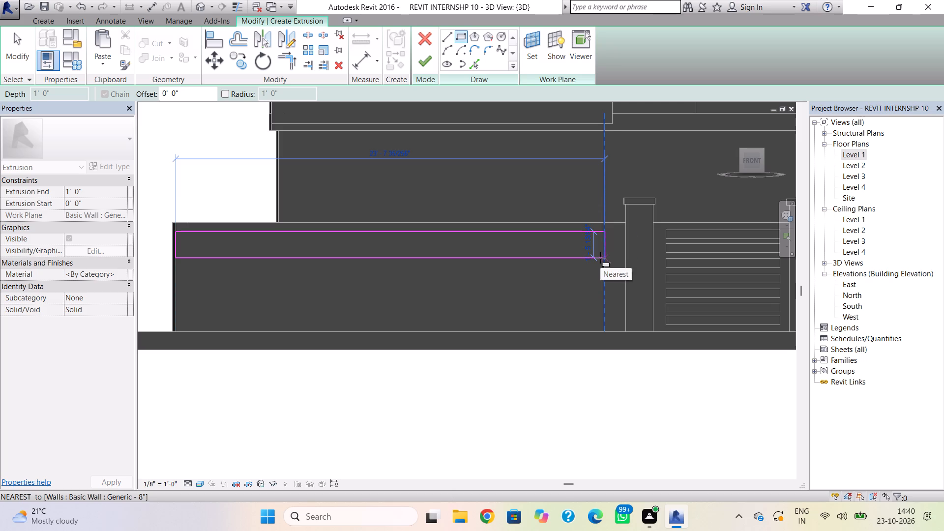
left_click(600, 258)
key("Escape")
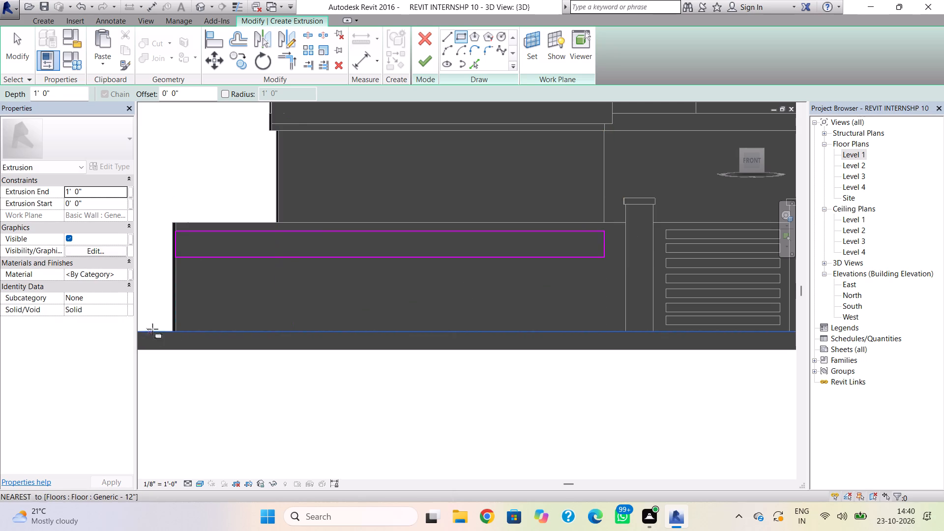
key("Escape")
Nudge the rectangle's outer end edge slightly inward from the wall corner, then finish the 1' 0" deep extrusion and the in-place model.
left_click(176, 242)
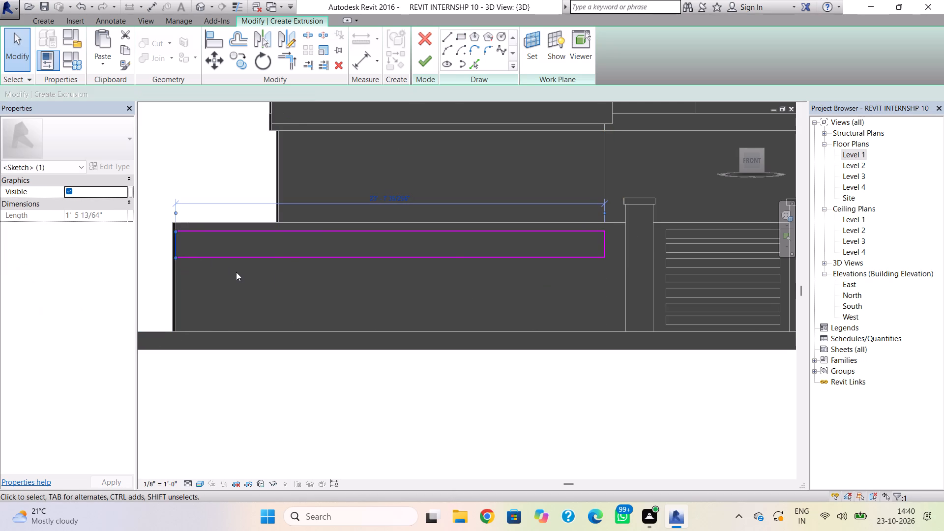
key("Right")
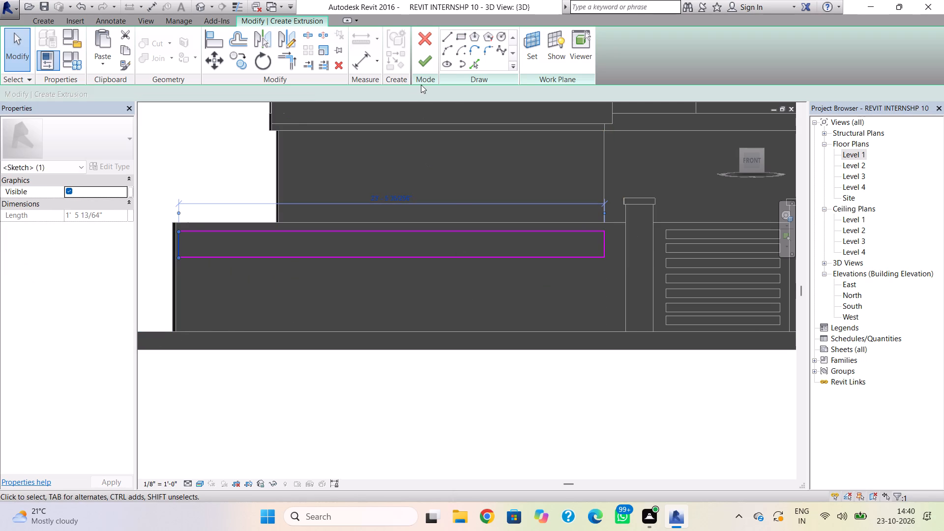
left_click(423, 62)
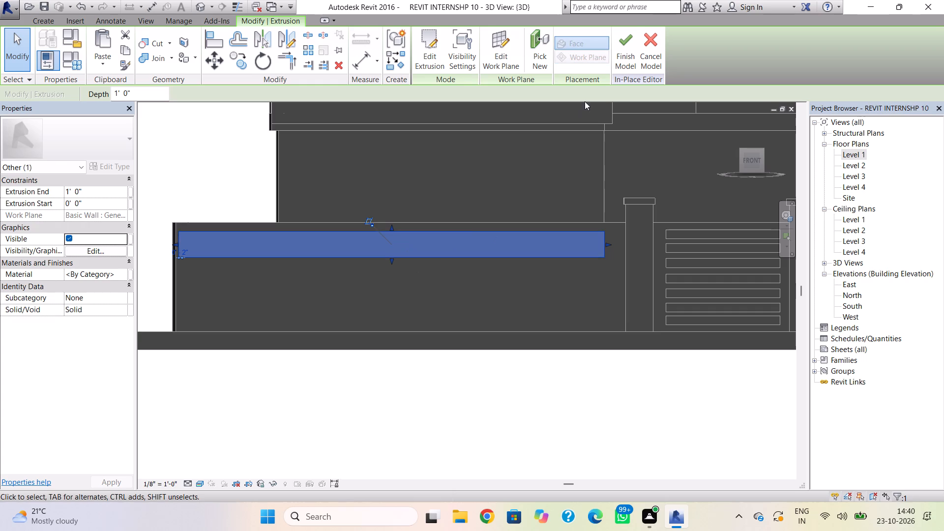
left_click(626, 46)
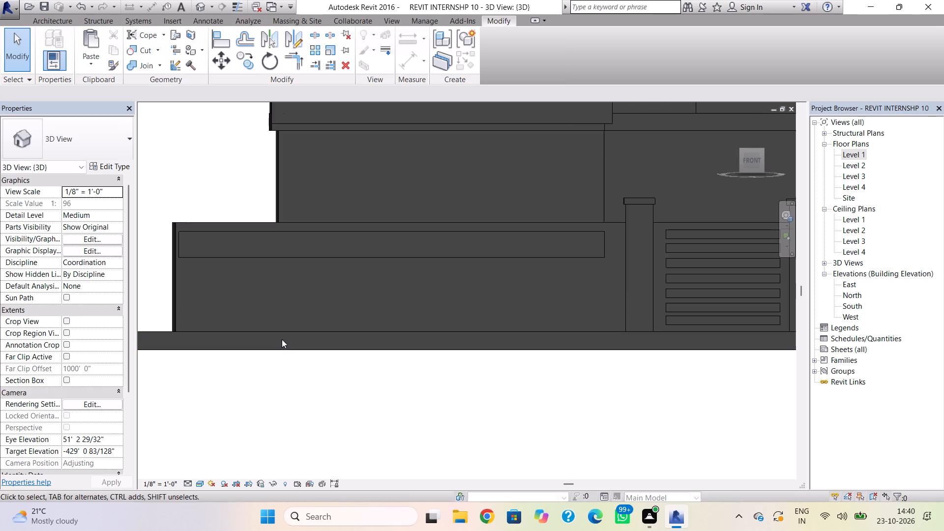
Reshape the new front-wall band into a shallower strip by shifting its back face toward the wall and pulling its front face back.
right_click_drag(286, 343, 322, 399, "shift")
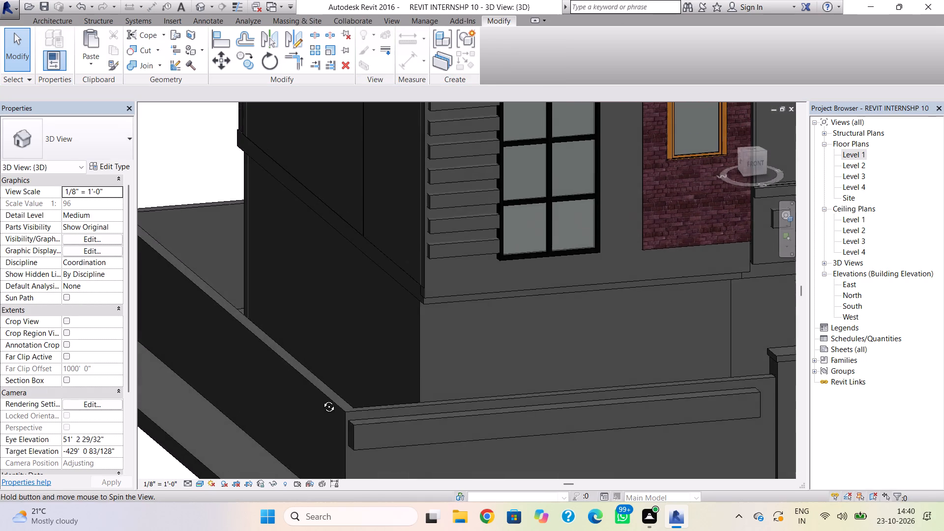
right_click_drag(322, 399, 323, 403, "shift")
middle_click_drag(397, 387, 355, 301)
scroll(399, 386, "up", 1)
scroll(353, 320, "down", 3)
right_click_drag(369, 351, 375, 363, "shift")
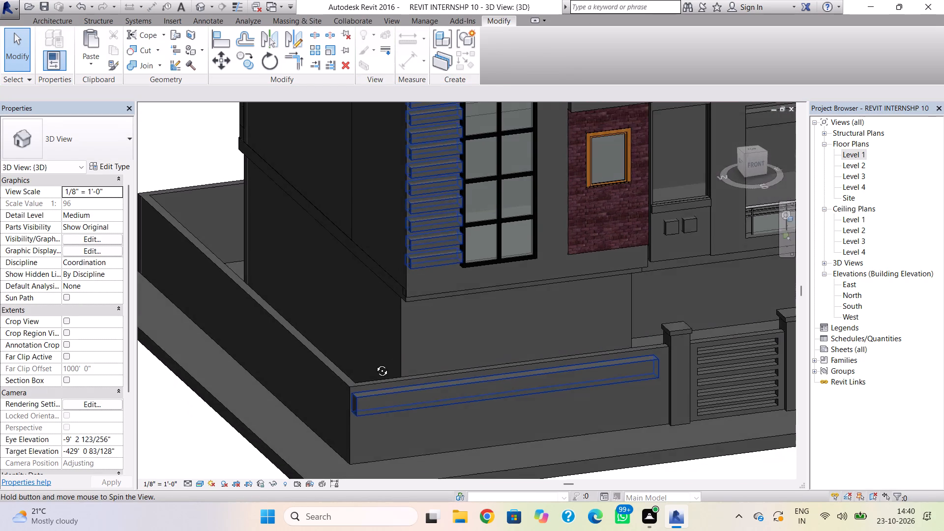
right_click_drag(375, 363, 397, 407, "shift")
scroll(409, 403, "down", 1)
middle_click_drag(409, 403, 305, 231)
right_click_drag(354, 326, 364, 342, "shift")
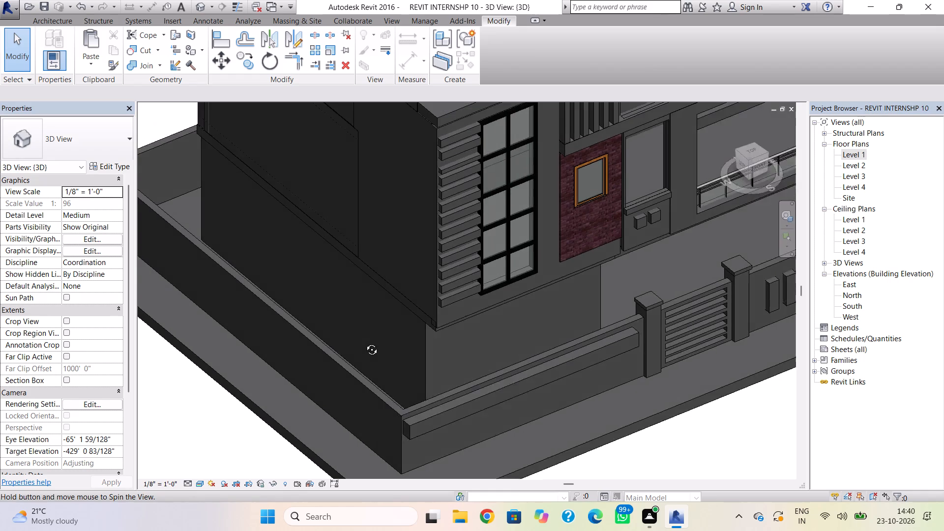
right_click_drag(364, 342, 374, 357, "shift")
middle_click_drag(392, 358, 291, 240)
right_click_drag(306, 296, 316, 315, "shift")
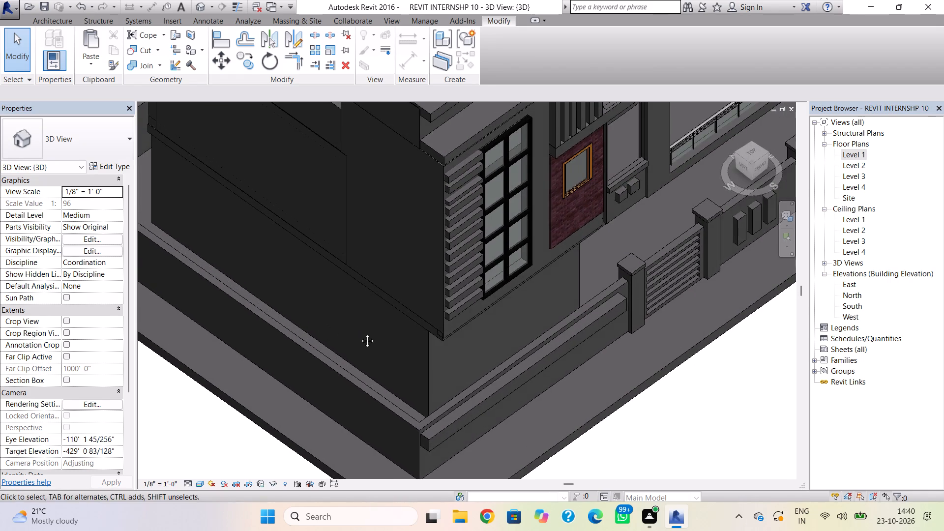
middle_click_drag(359, 333, 243, 267)
left_click(368, 328)
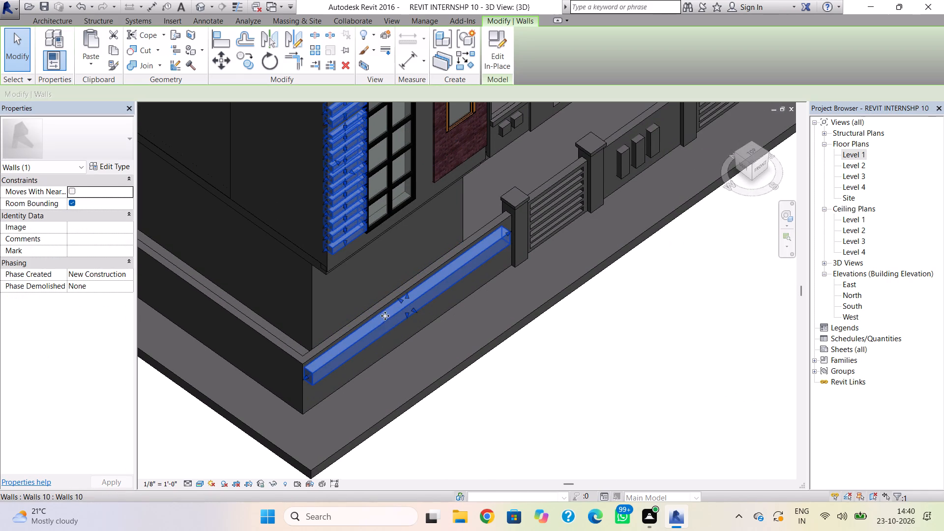
scroll(385, 315, "up", 7)
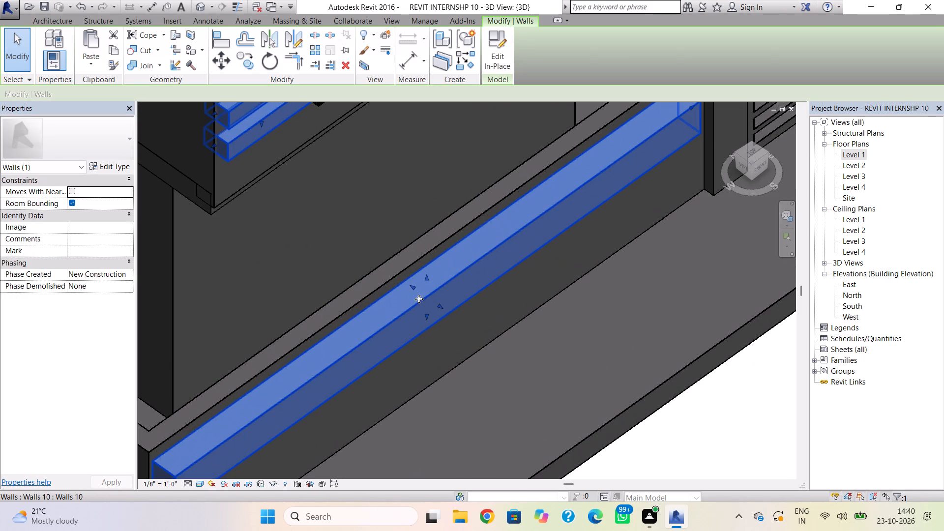
left_click_drag(410, 285, 403, 277)
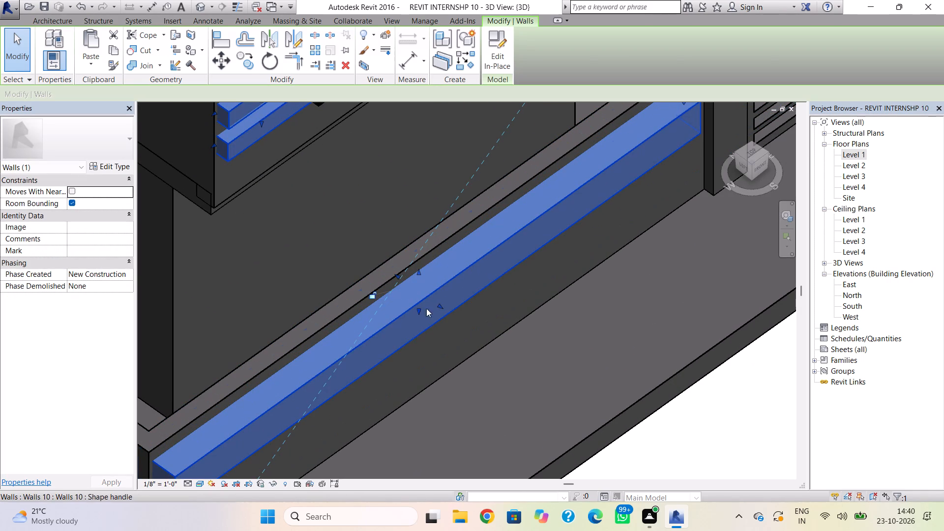
left_click_drag(441, 308, 428, 292)
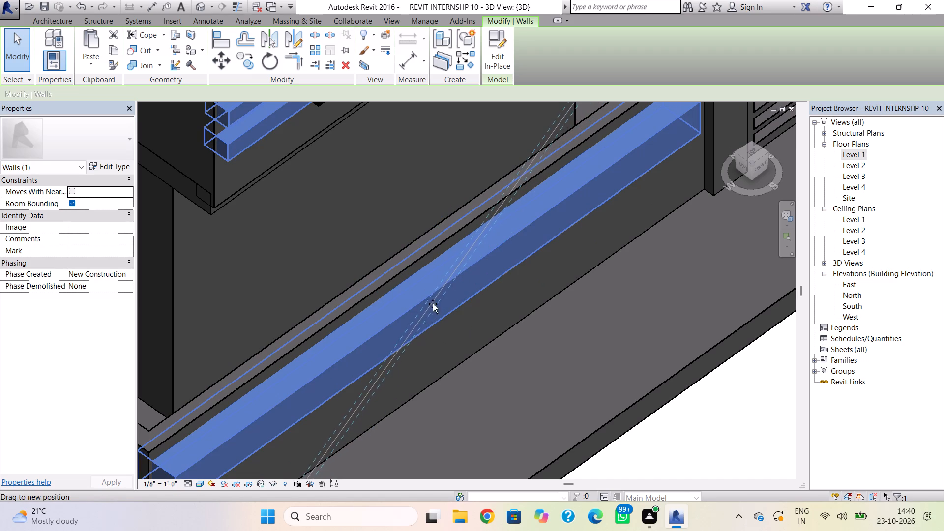
left_click(452, 356)
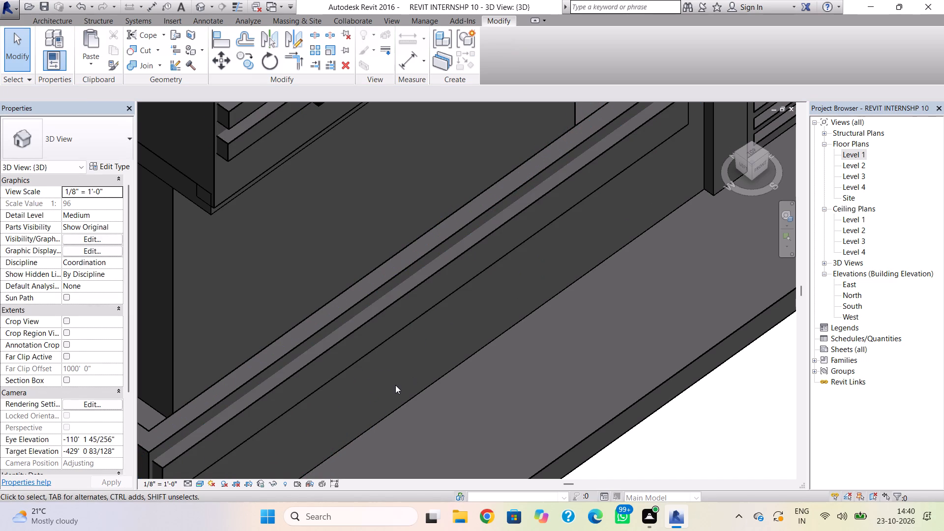
Examine the building's front and side elevations, with the perimeter wall and new band, from several angles.
right_click_drag(404, 383, 369, 326, "shift")
scroll(382, 341, "down", 5)
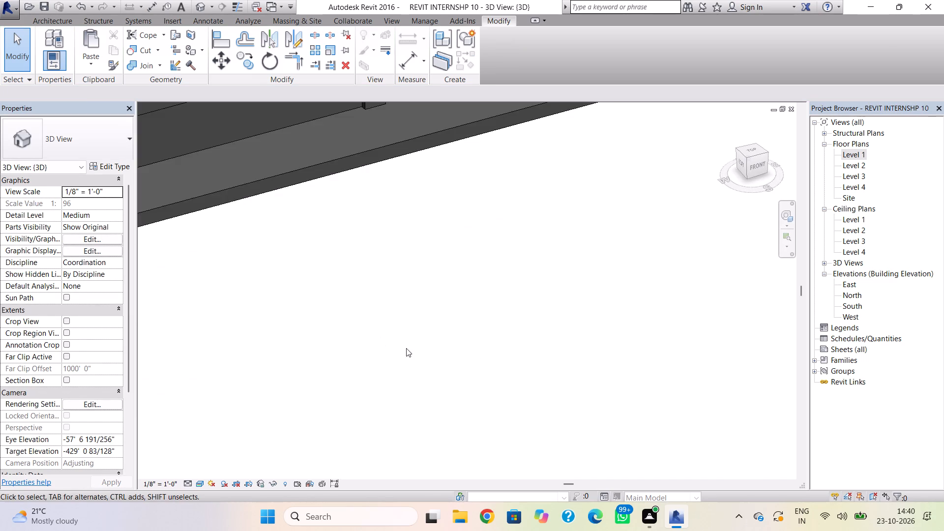
scroll(406, 348, "down", 10)
right_click_drag(426, 342, 375, 282, "shift")
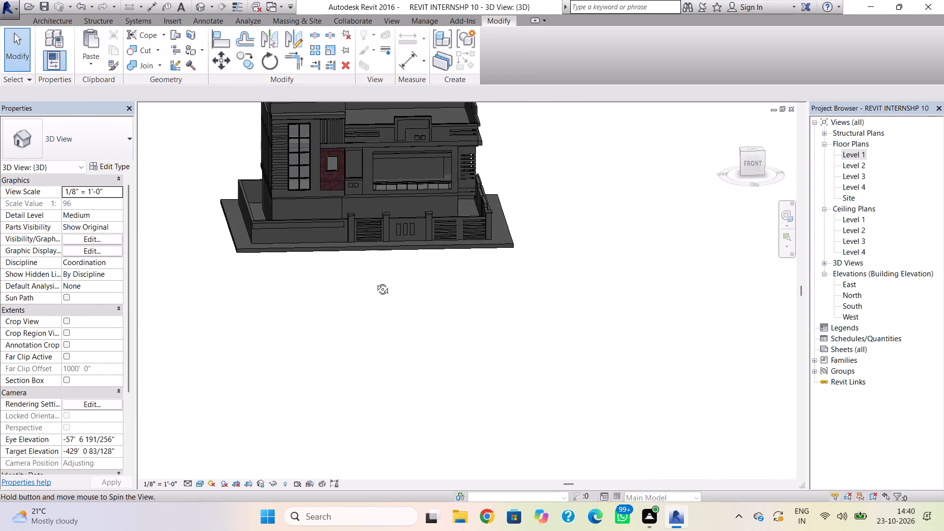
right_click_drag(375, 282, 375, 281, "shift")
middle_click_drag(379, 294, 368, 379)
right_click_drag(441, 366, 375, 339, "shift")
middle_click_drag(375, 339, 386, 406)
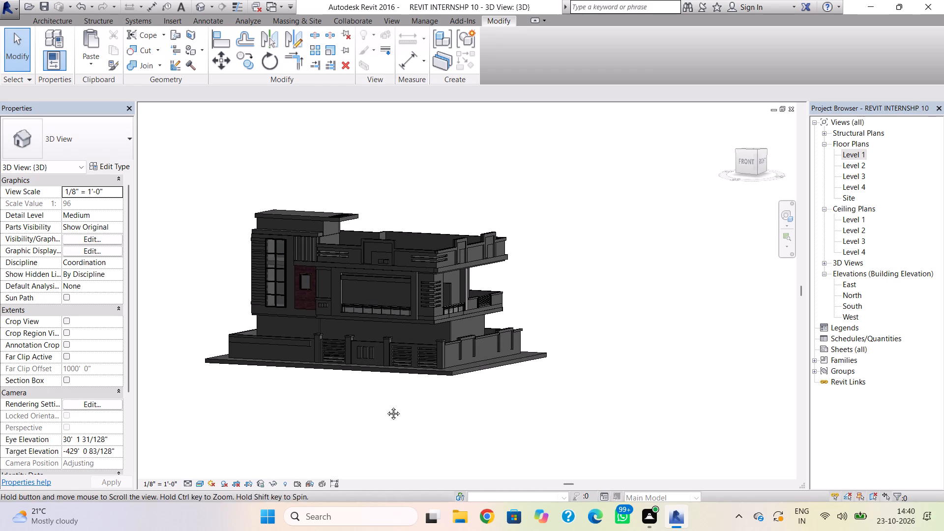
middle_click_drag(386, 406, 386, 408)
scroll(365, 353, "up", 2)
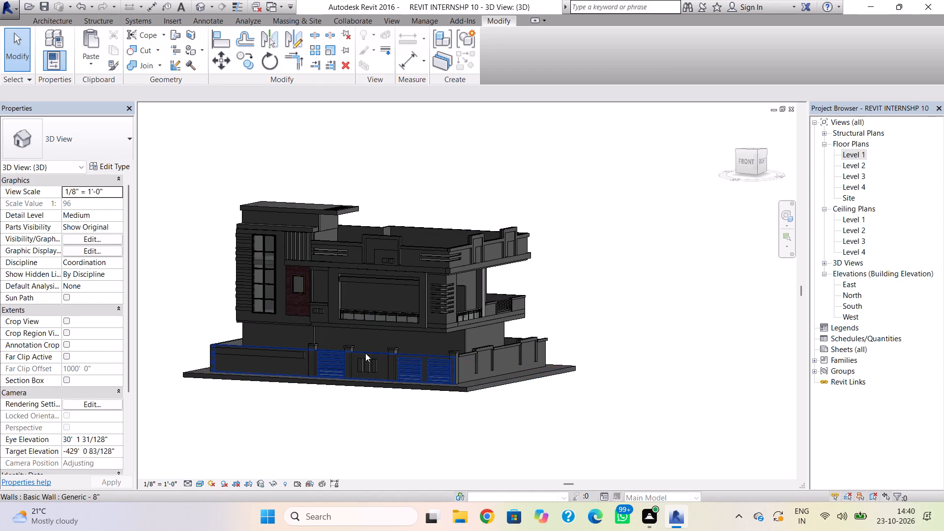
middle_click_drag(369, 354, 378, 391)
scroll(378, 391, "up", 3)
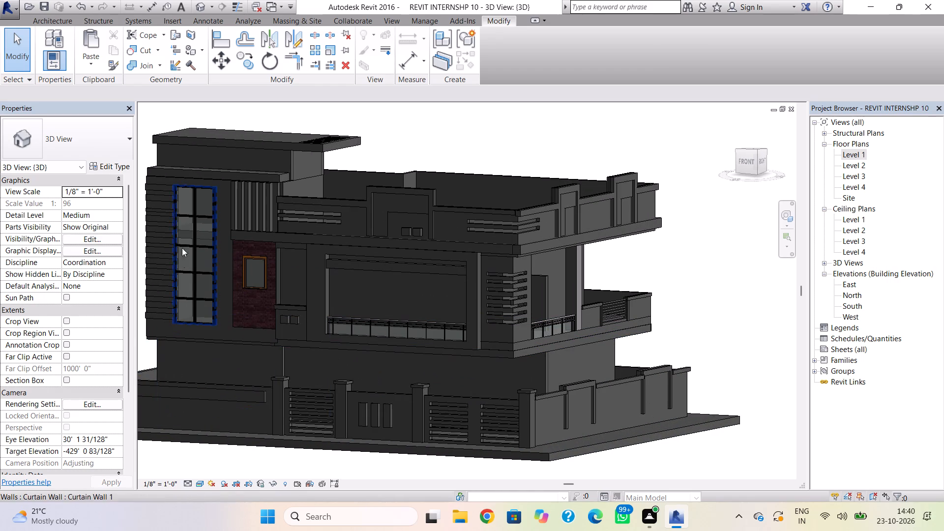
Load the Casement Dbl with Trim window family and place a 48" x 48" window on the wall behind the front balcony.
left_click_drag(50, 19, 58, 24)
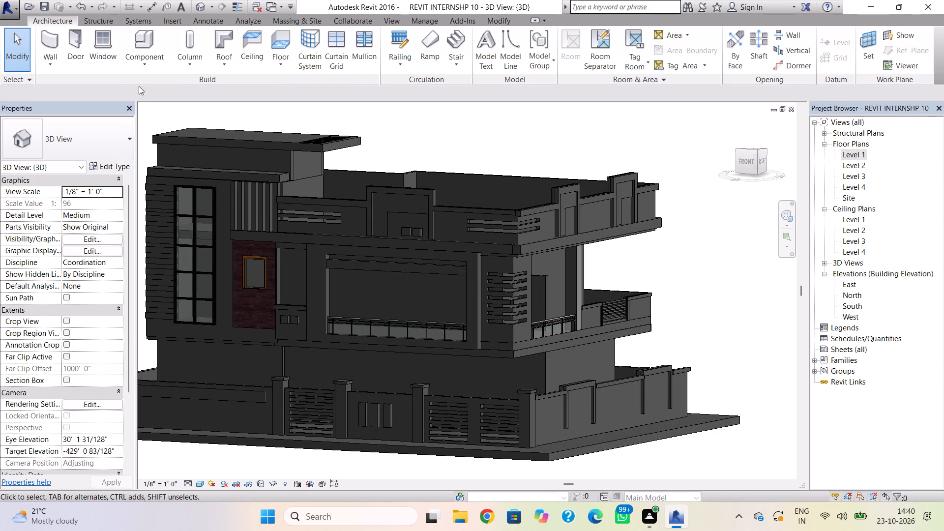
left_click(95, 44)
left_click(387, 225)
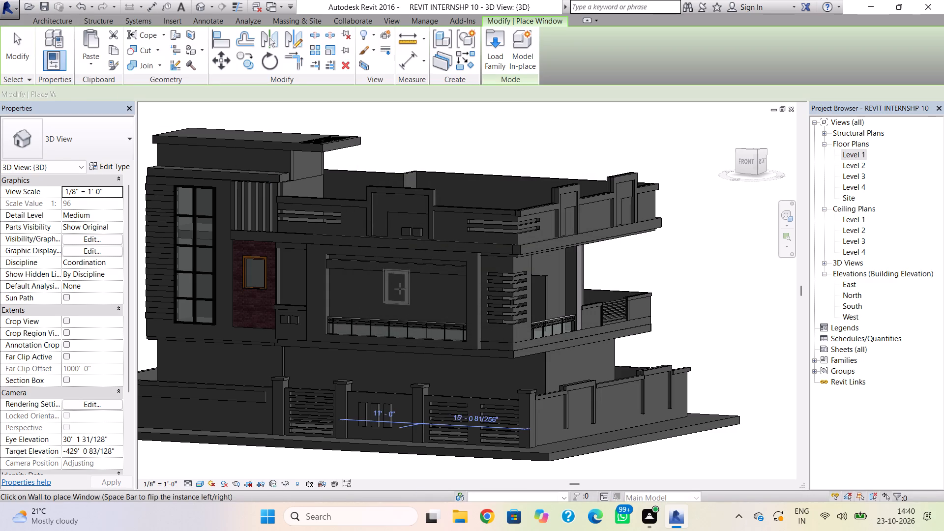
left_click(488, 48)
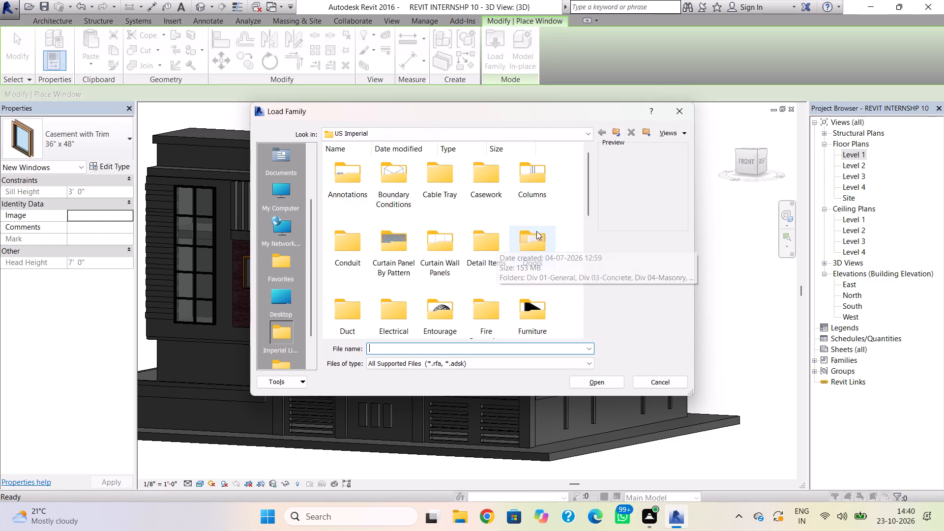
scroll(492, 260, "down", 8)
double_click(447, 297)
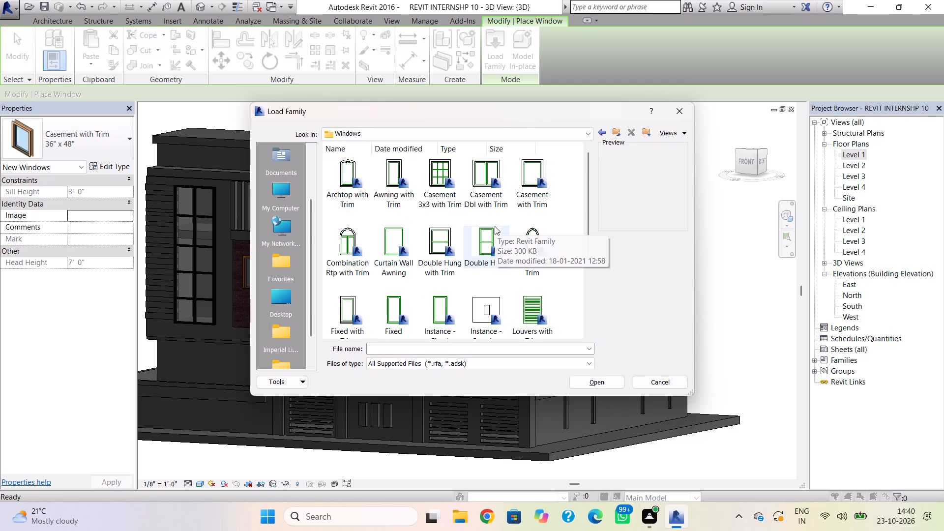
left_click(499, 193)
left_click(578, 377)
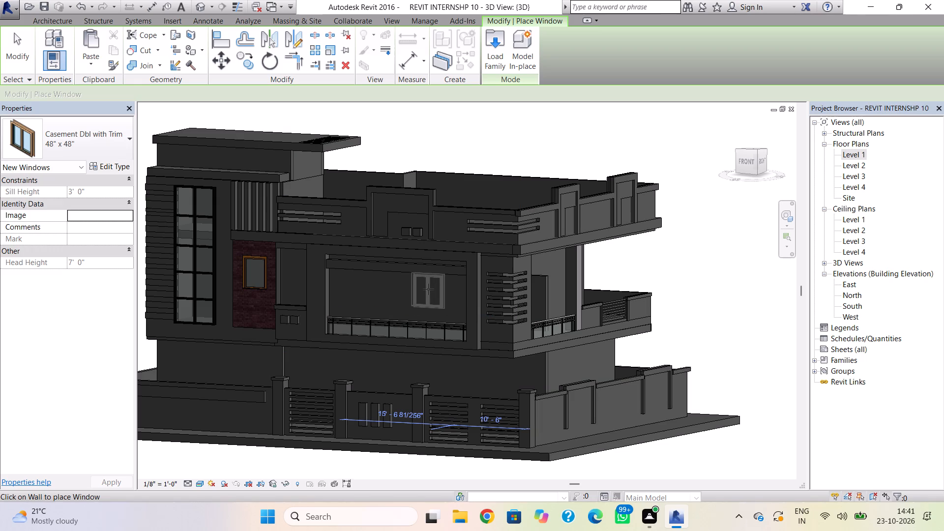
right_click_drag(433, 285, 439, 262, "shift")
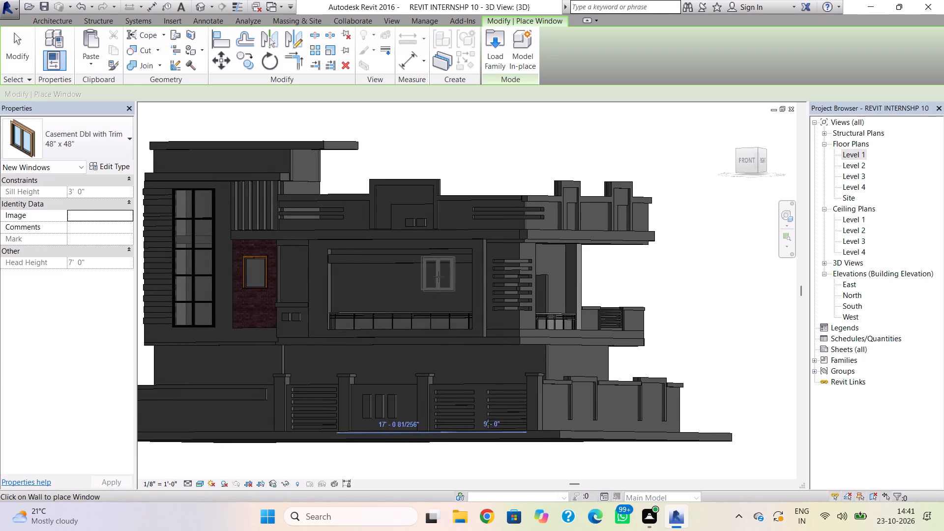
left_click(436, 284)
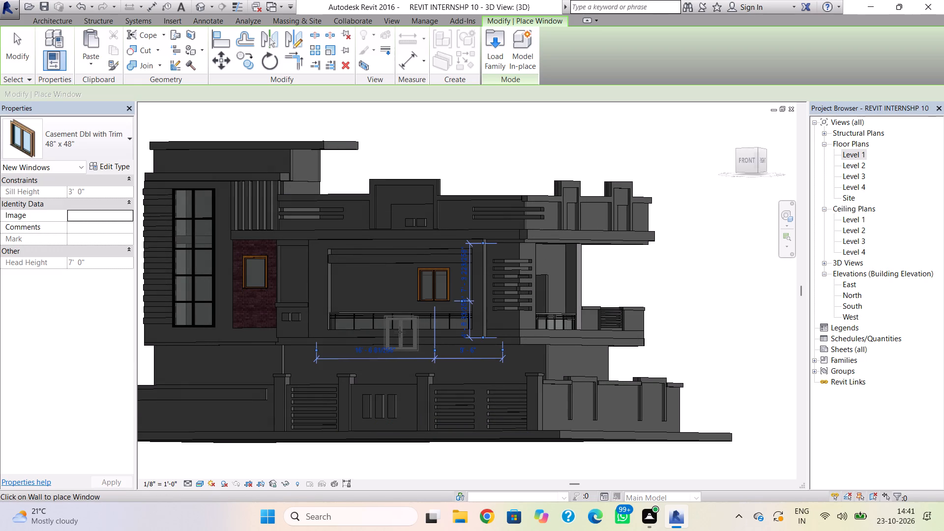
key("Escape")
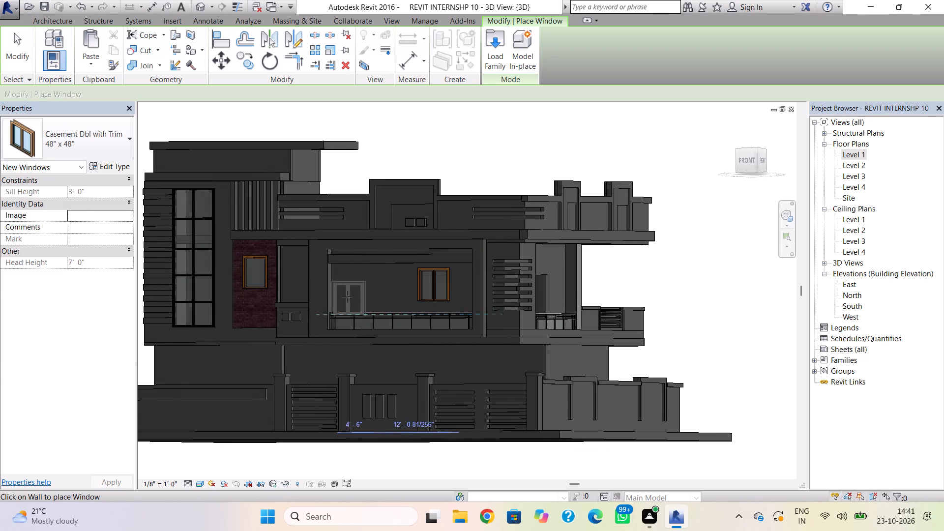
Load the Door-Single-Panel family and place a 34" x 80" door beside the double casement window on the front balcony's back wall.
left_click(48, 23)
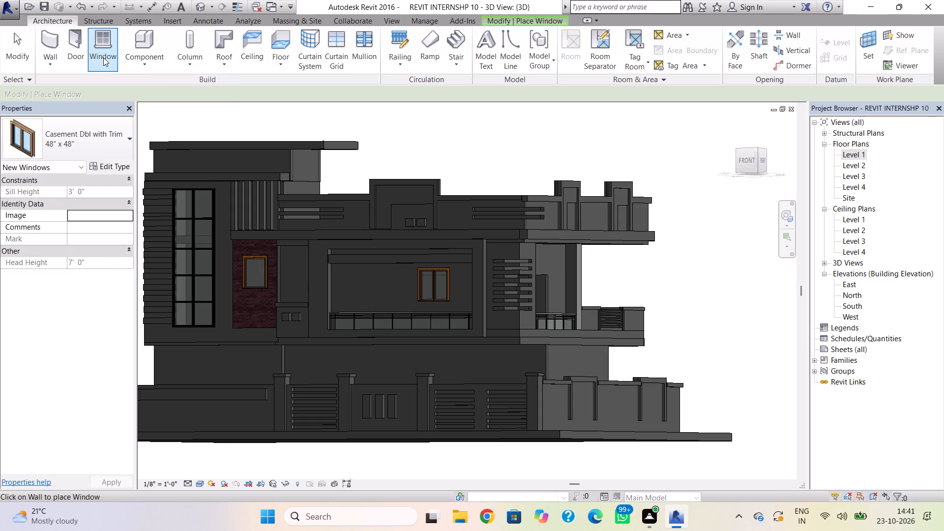
left_click(75, 44)
left_click(503, 52)
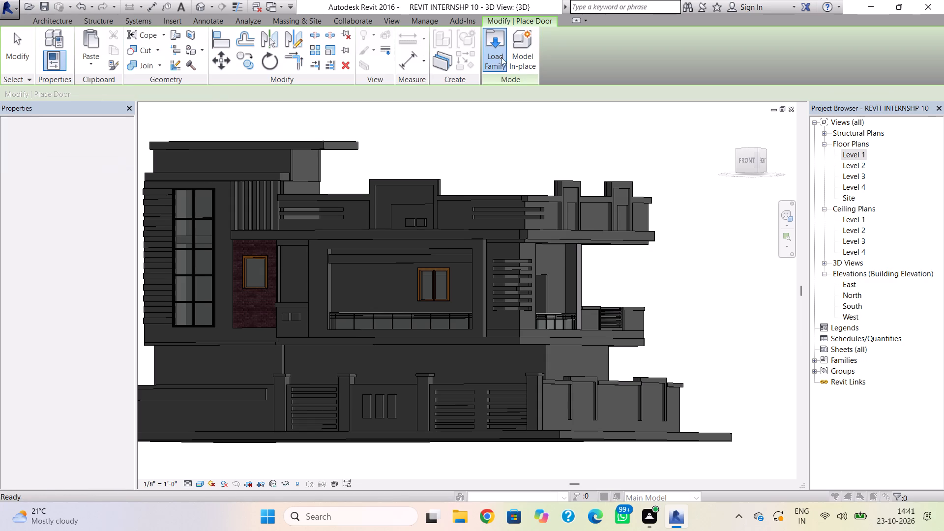
double_click(536, 239)
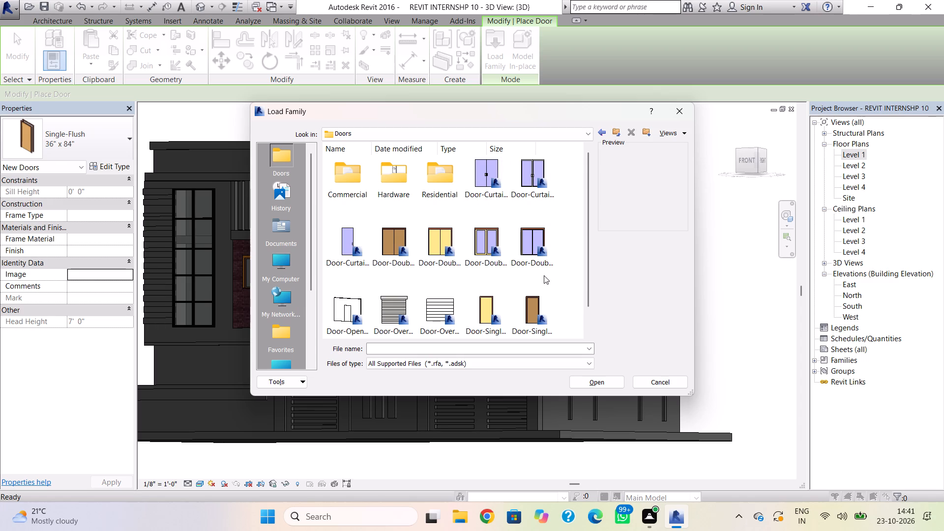
scroll(541, 279, "down", 2)
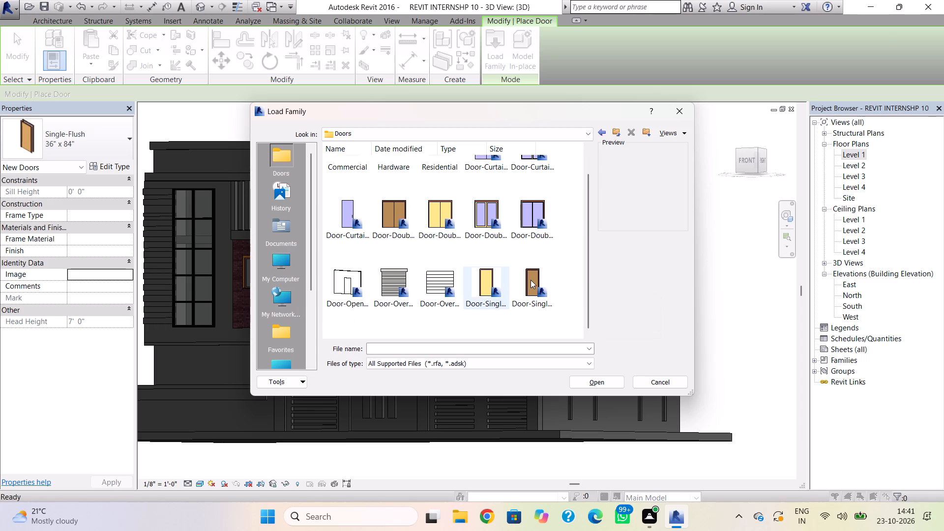
left_click(531, 280)
scroll(427, 260, "up", 2)
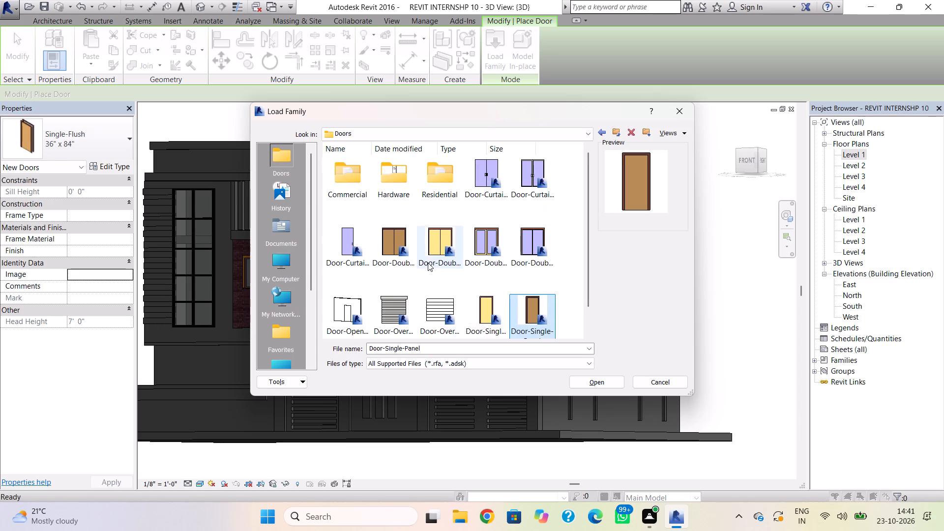
scroll(432, 268, "down", 3)
left_click(592, 386)
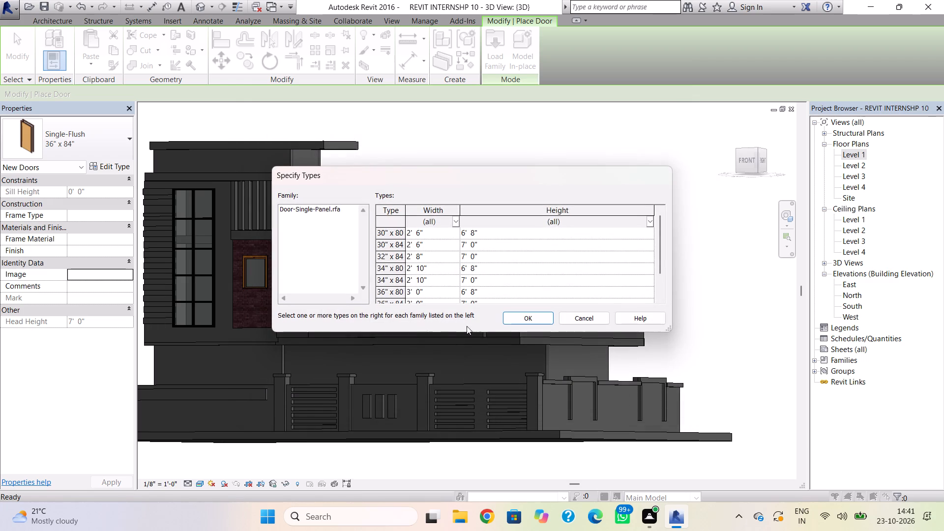
left_click(519, 317)
scroll(377, 293, "up", 1)
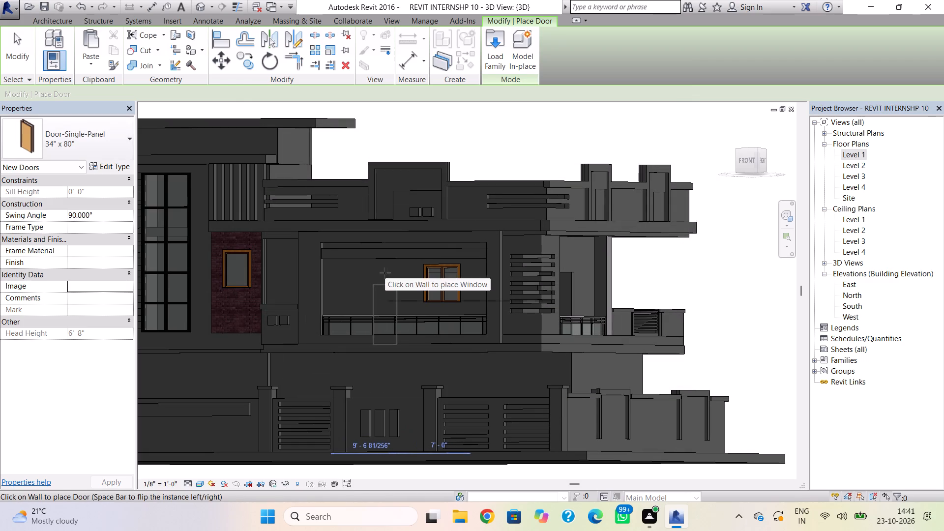
left_click(383, 288)
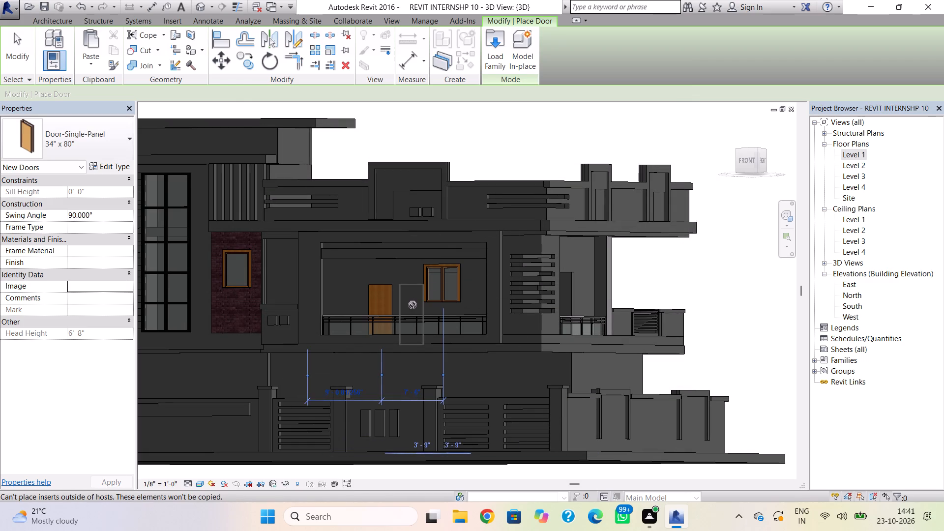
key("Escape")
key("Escape")
Nudge the new balcony door upward to a sill height of 2' 4".
left_click(387, 294)
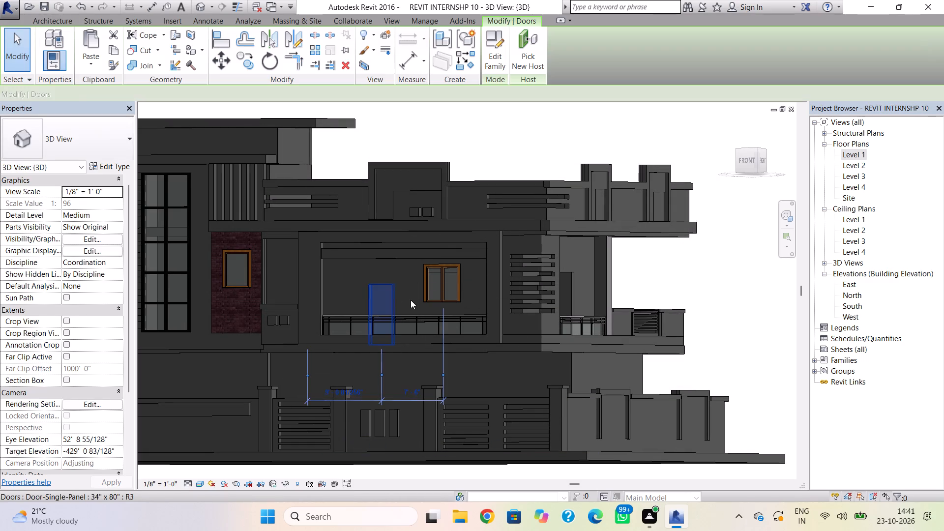
key("Up")
key("Up")
key("Up")
key("Up")
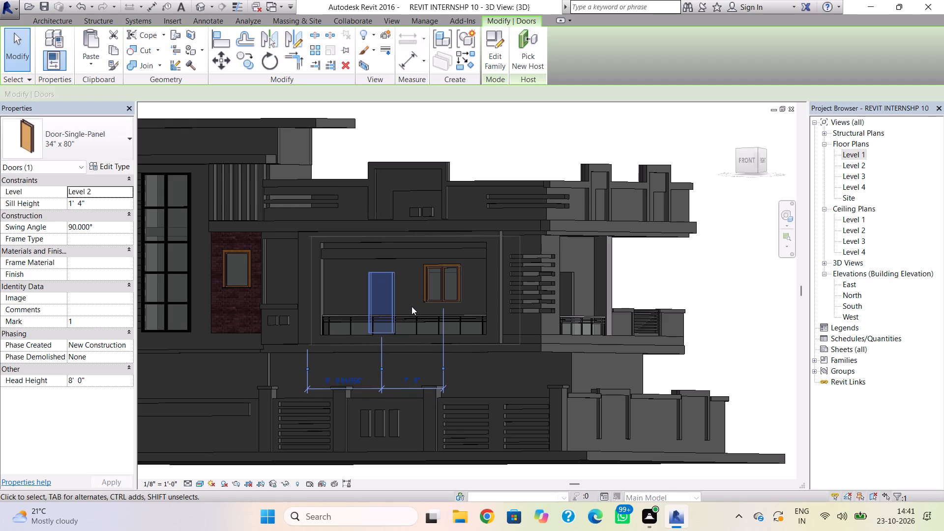
key("Up")
key("Up")
key("Up")
key("Escape")
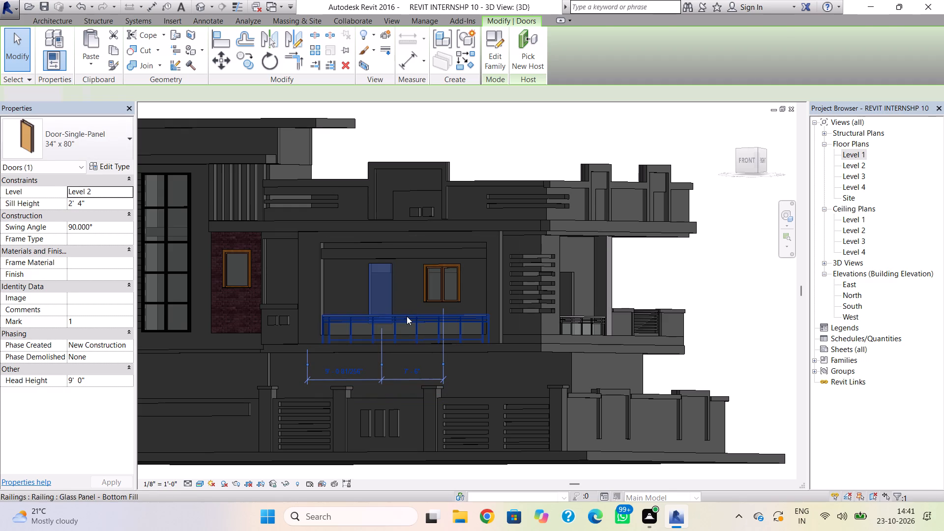
Lower the balcony door to a sill height of 1' 0" so its base meets the balcony floor.
right_click_drag(409, 317, 404, 380, "shift")
scroll(388, 322, "up", 4)
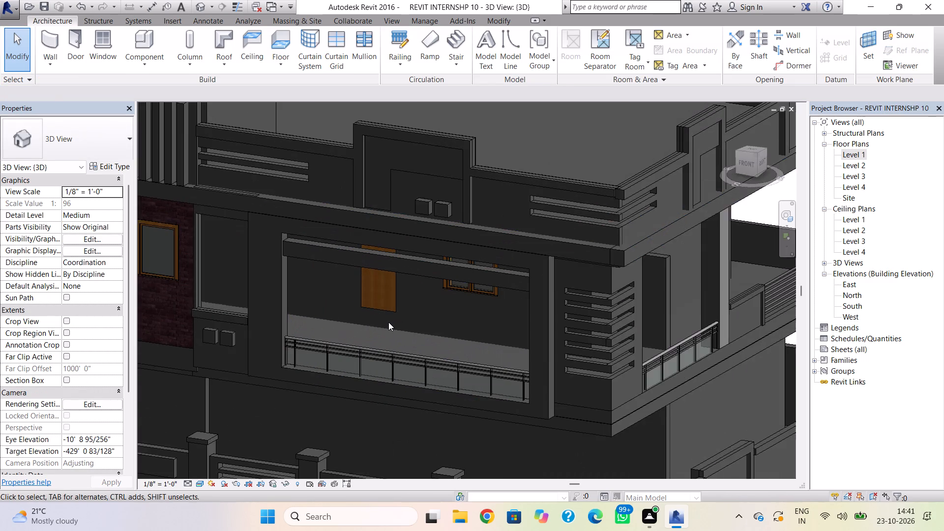
middle_click_drag(388, 322, 405, 366)
left_click(397, 349)
key("Down")
key("Down")
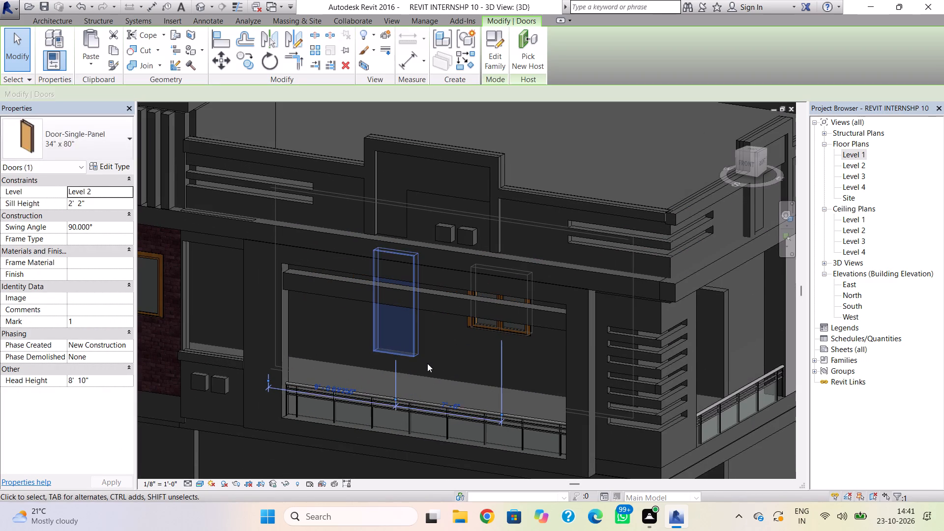
key("Down")
key("Down")
key("Down")
key("Down")
key("Down")
key("Down")
key("Down")
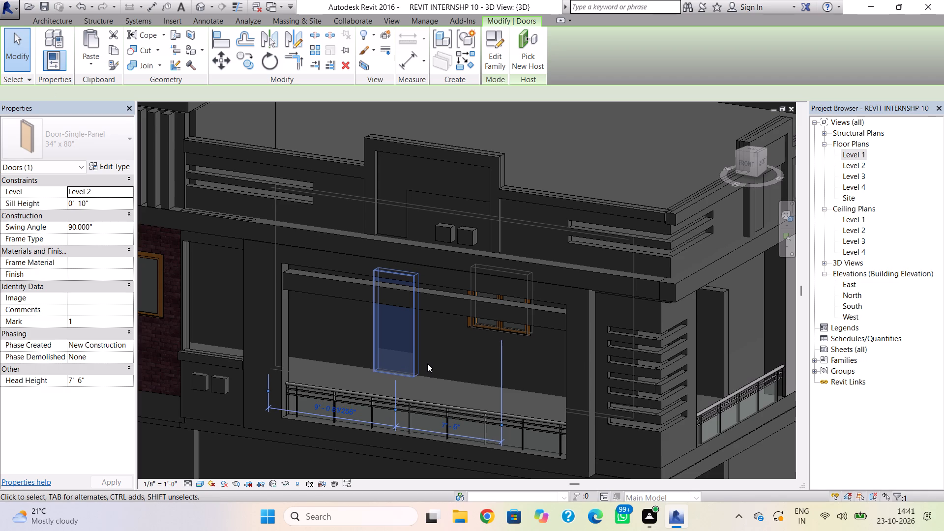
key("Up")
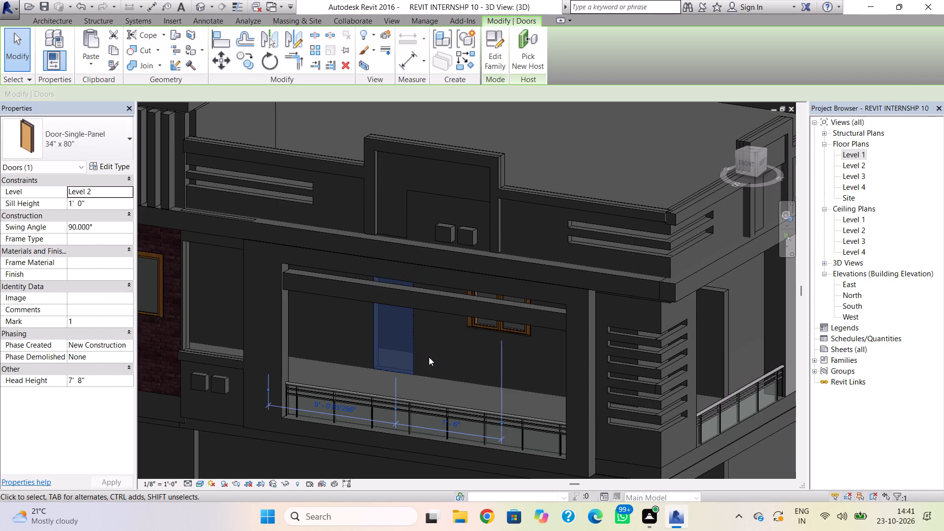
key("Escape")
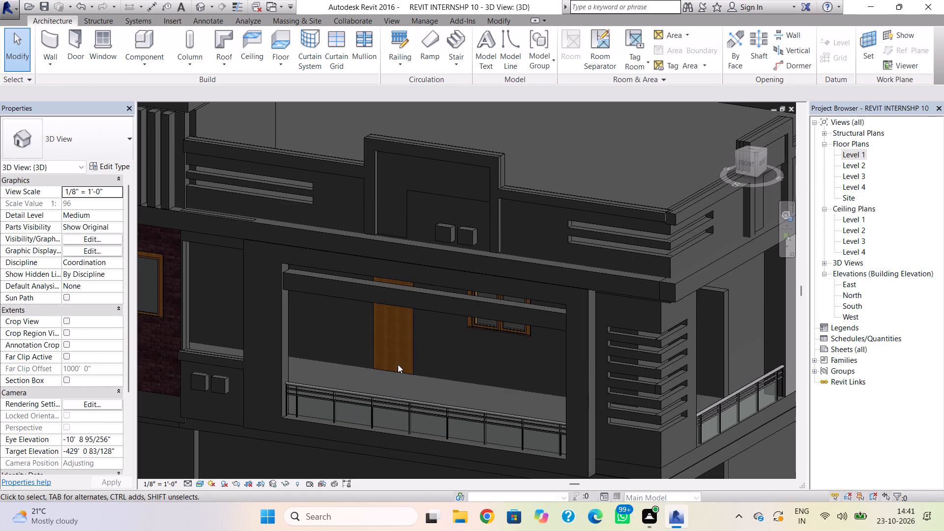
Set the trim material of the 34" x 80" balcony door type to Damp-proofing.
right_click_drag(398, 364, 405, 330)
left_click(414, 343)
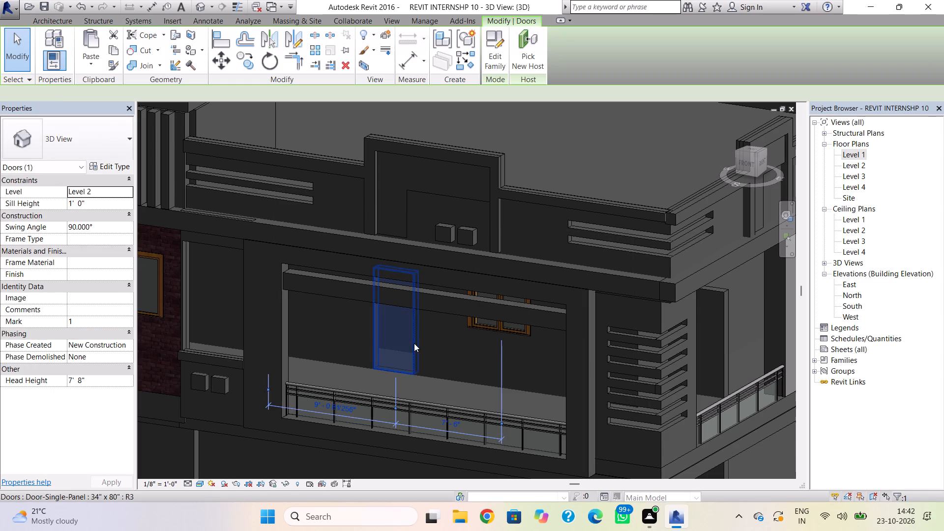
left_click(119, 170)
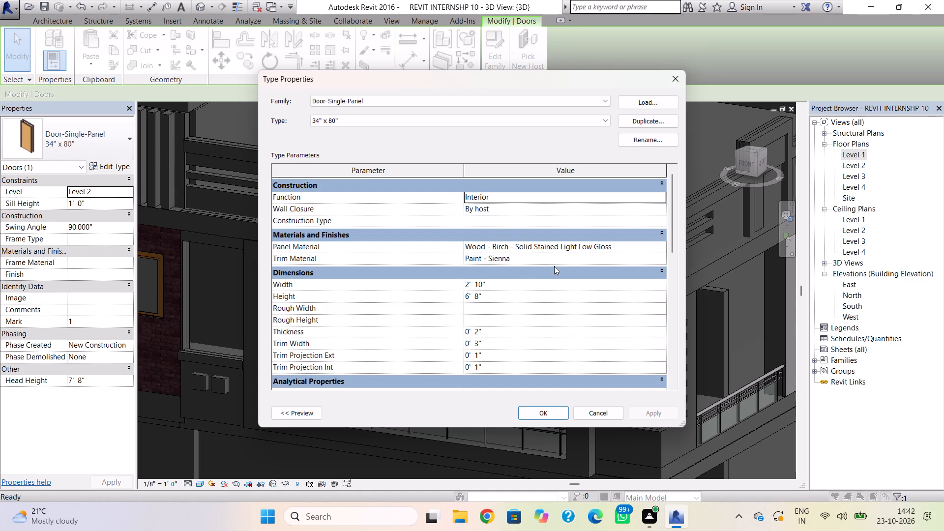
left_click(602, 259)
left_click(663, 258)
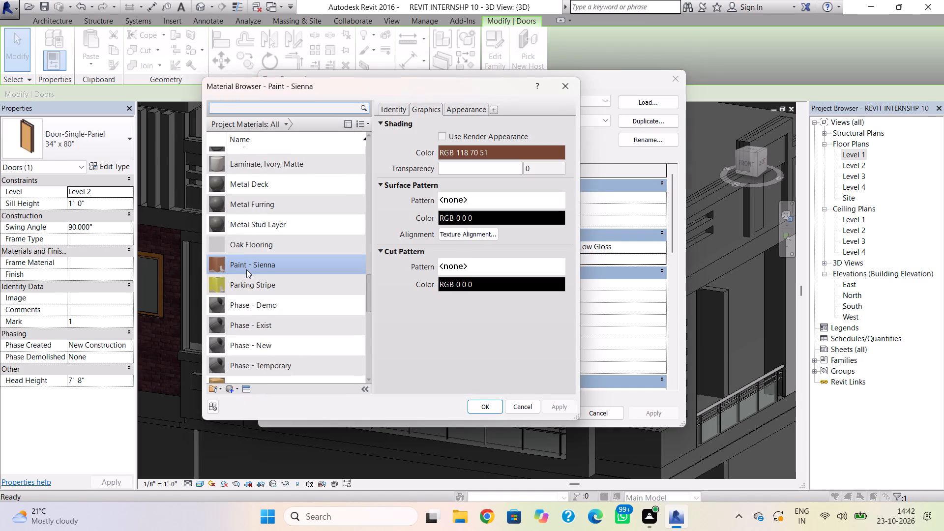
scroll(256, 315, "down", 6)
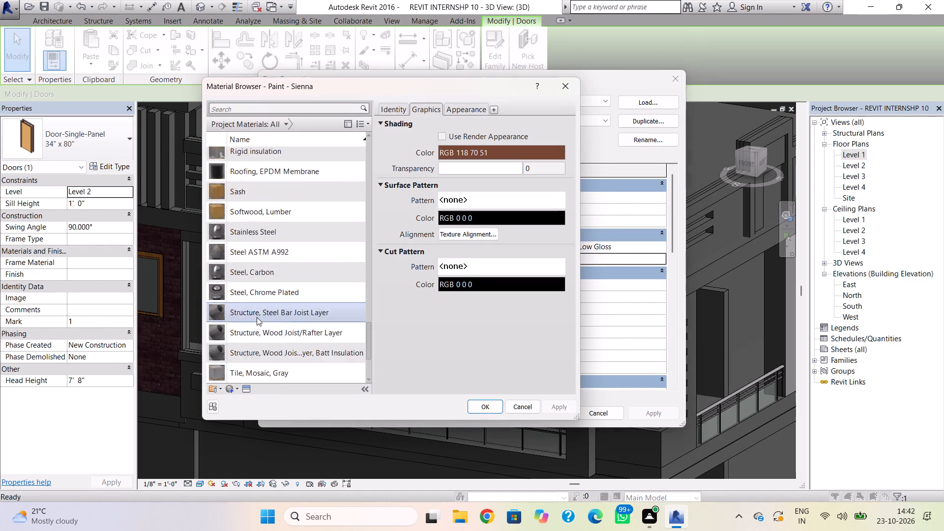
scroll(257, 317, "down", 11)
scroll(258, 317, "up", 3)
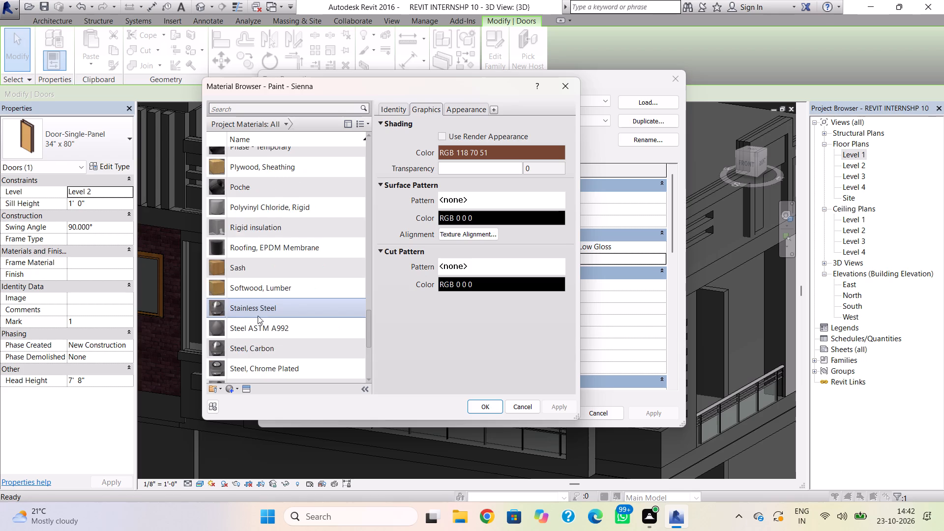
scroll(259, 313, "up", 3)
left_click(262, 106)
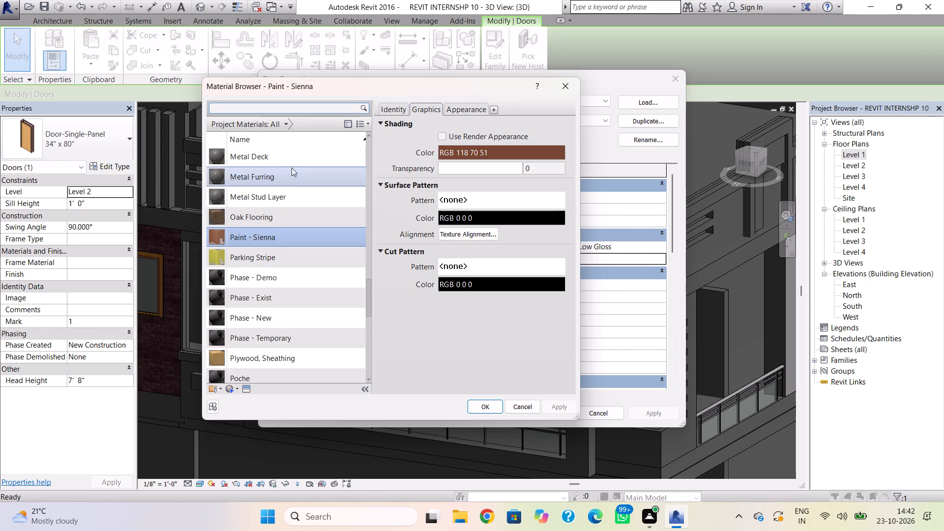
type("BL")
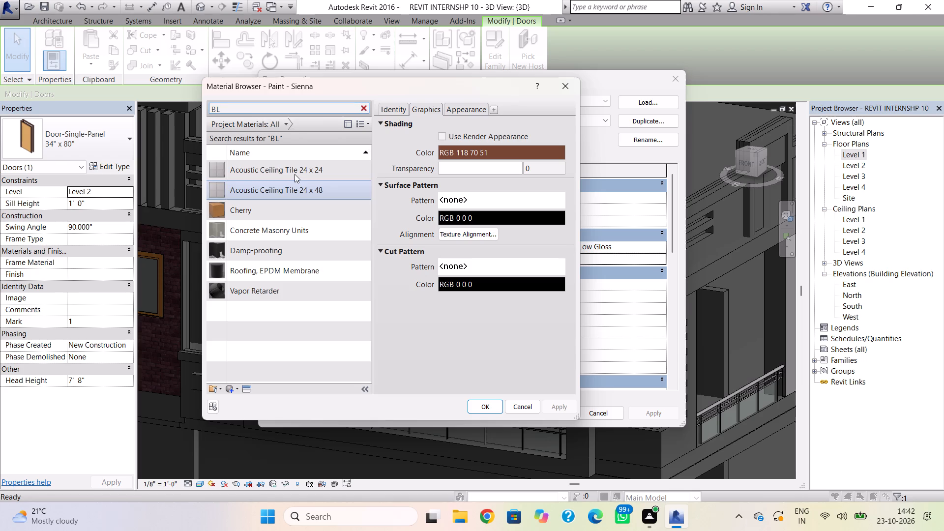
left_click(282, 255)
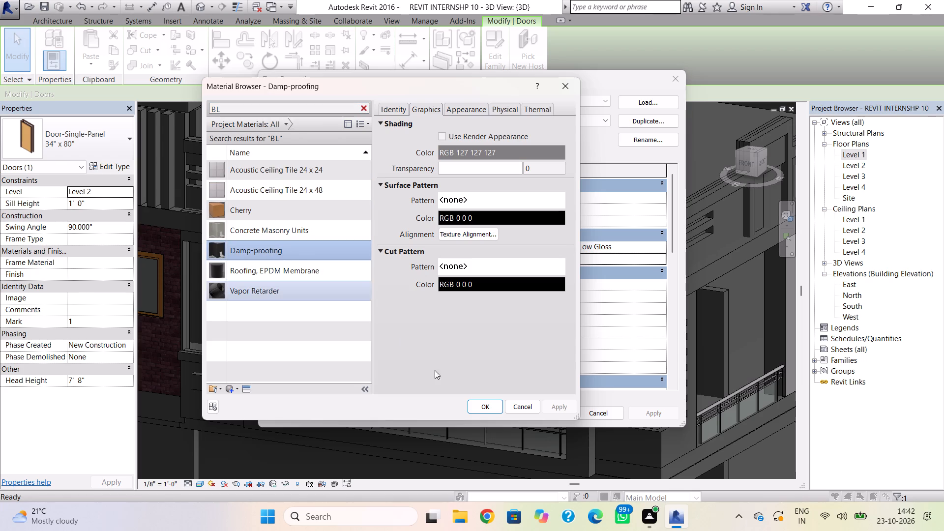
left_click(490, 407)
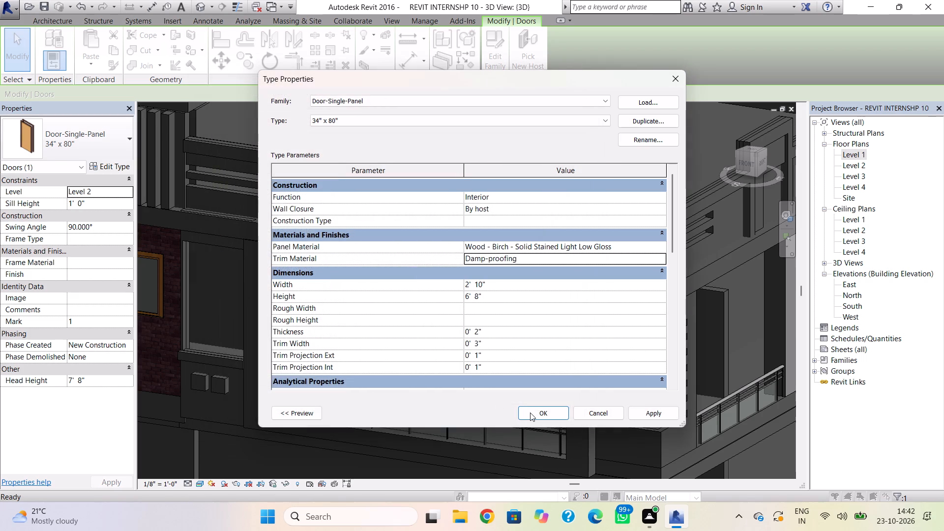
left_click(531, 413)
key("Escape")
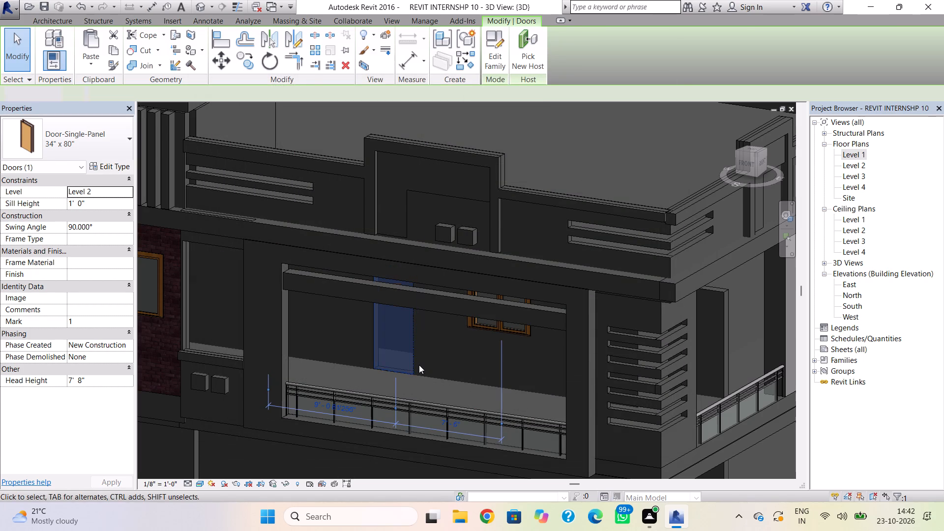
Search the project materials for black and set the balcony door type's trim material to Roofing, EPDM Membrane.
left_click(412, 366)
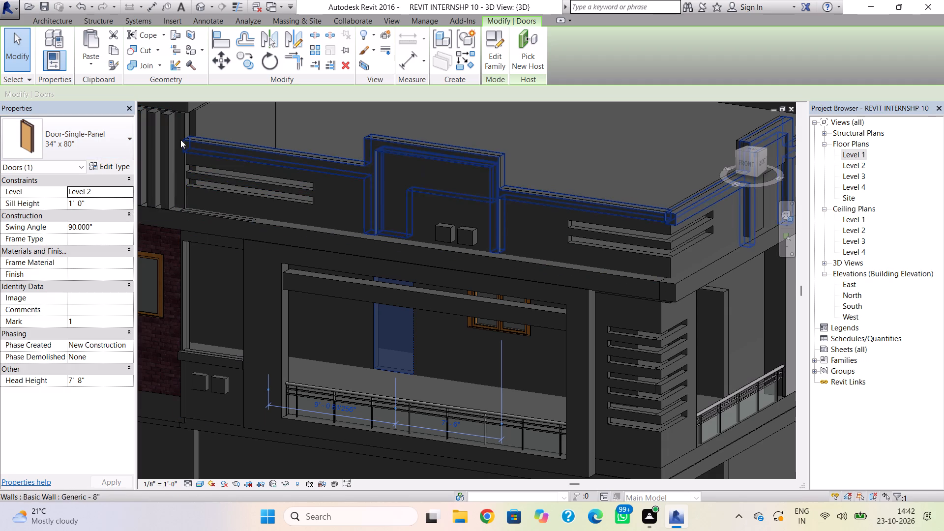
left_click(127, 165)
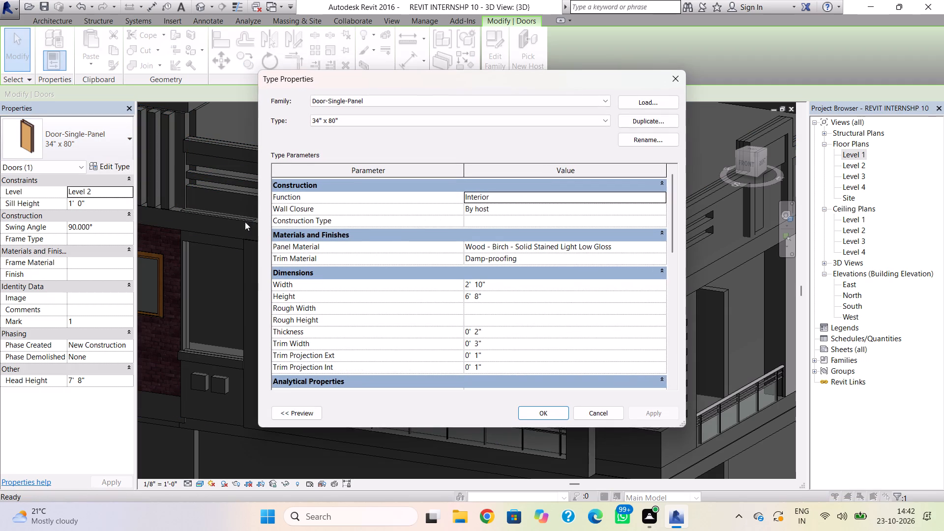
left_click(566, 260)
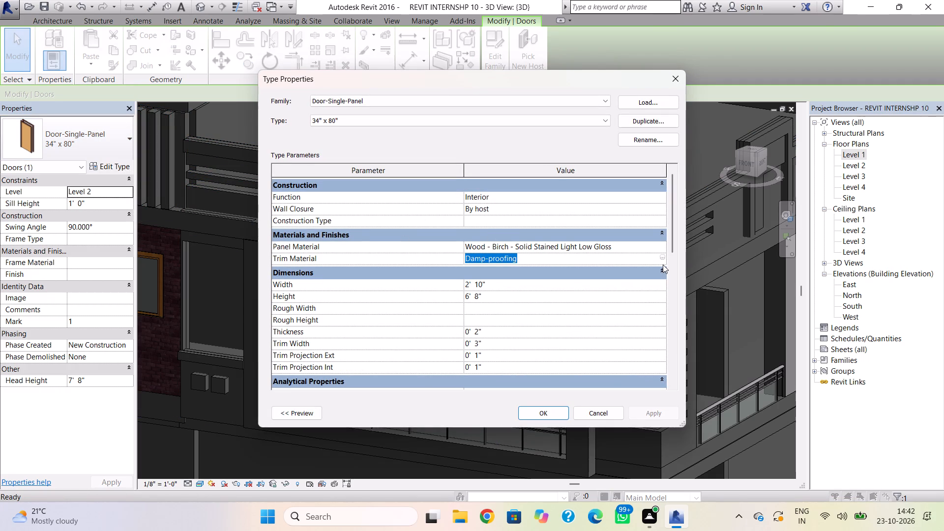
left_click(661, 256)
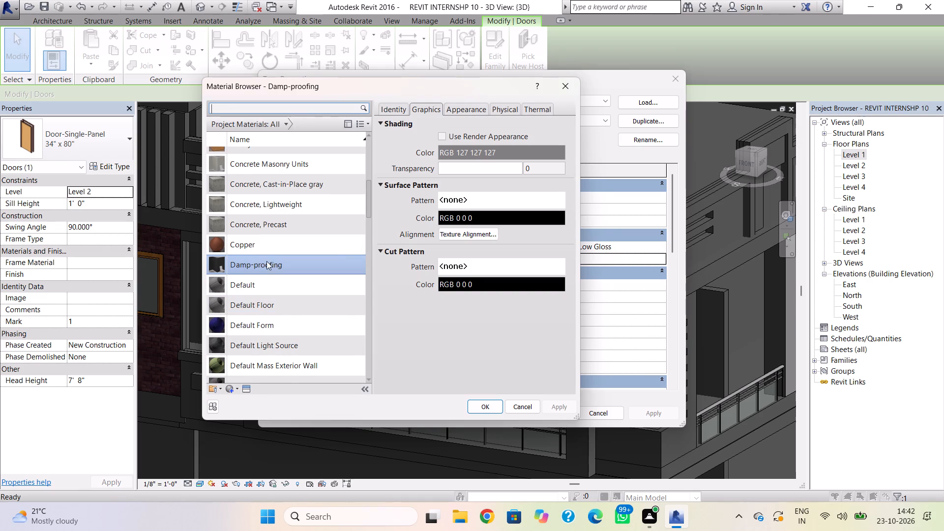
left_click(272, 110)
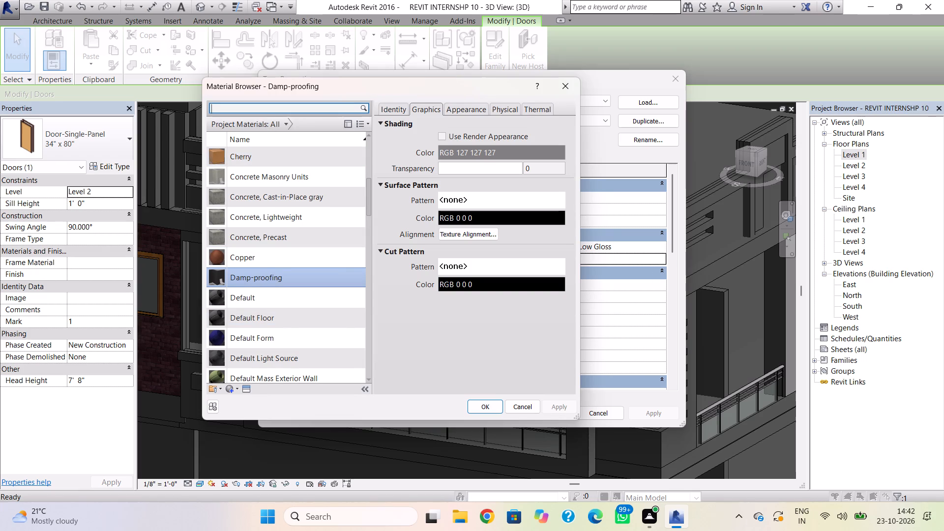
type("black")
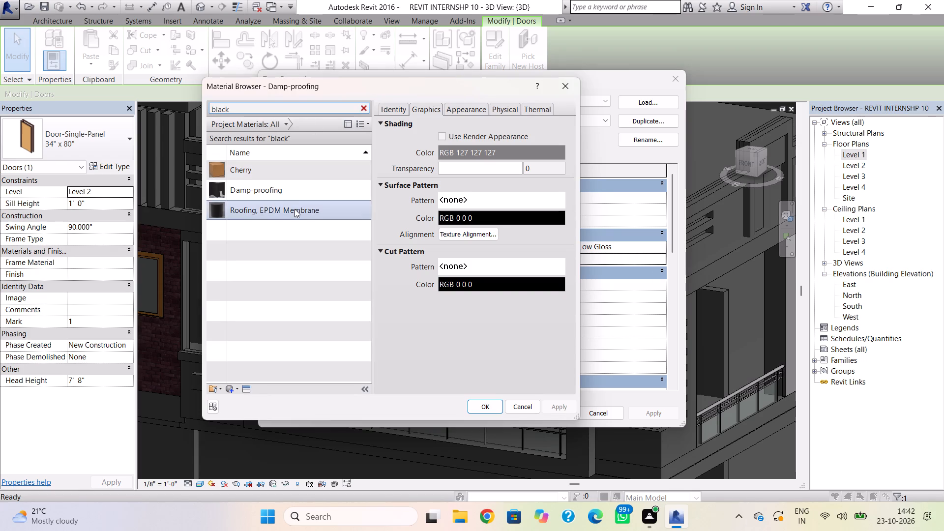
left_click(295, 209)
left_click(488, 408)
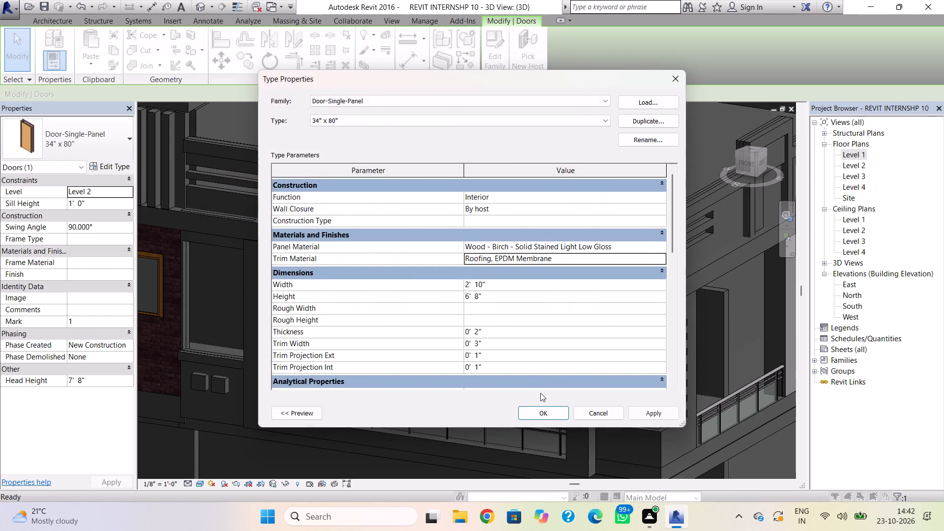
left_click(543, 414)
left_click(446, 356)
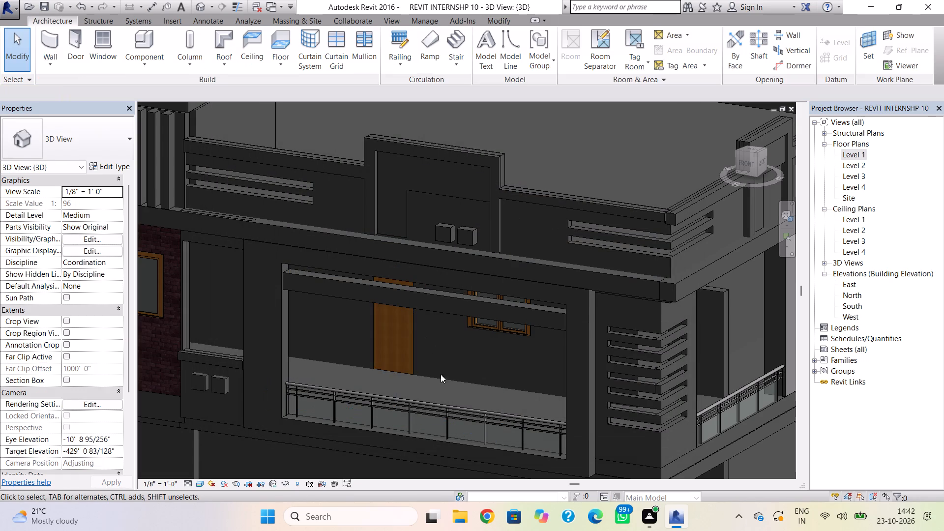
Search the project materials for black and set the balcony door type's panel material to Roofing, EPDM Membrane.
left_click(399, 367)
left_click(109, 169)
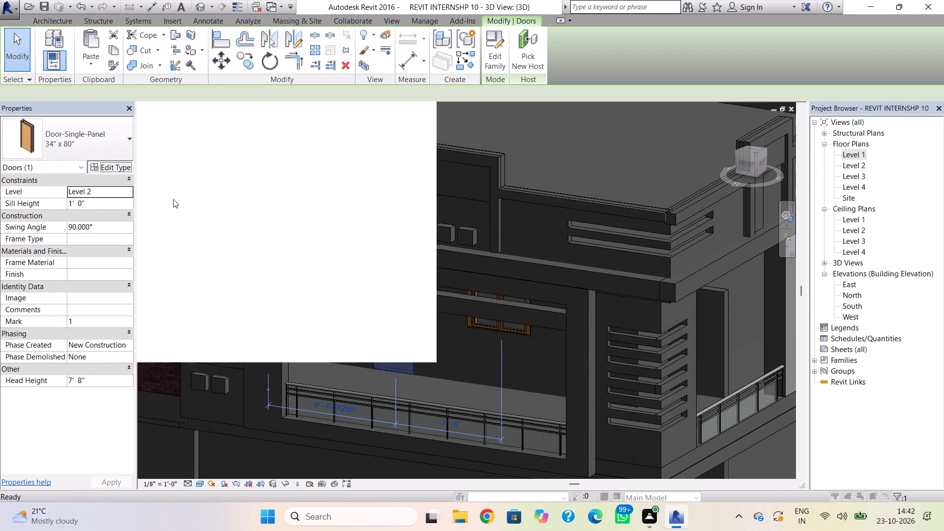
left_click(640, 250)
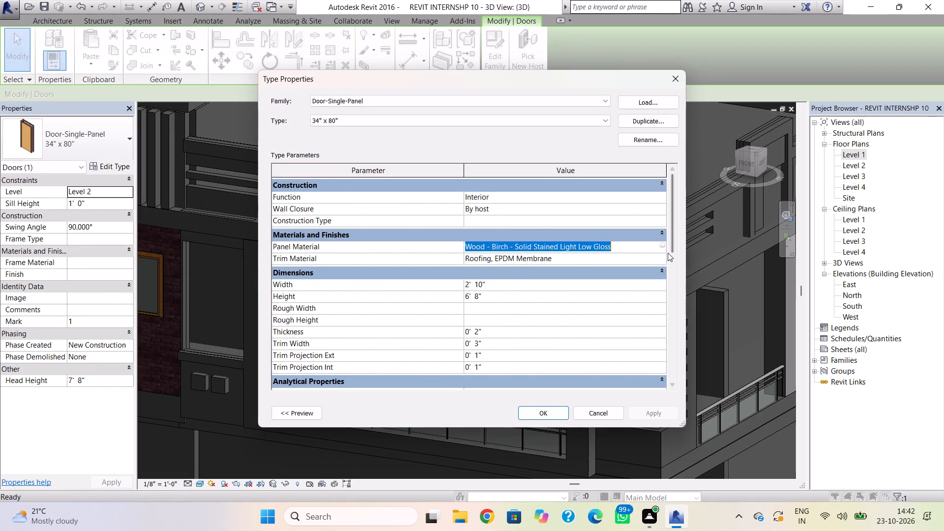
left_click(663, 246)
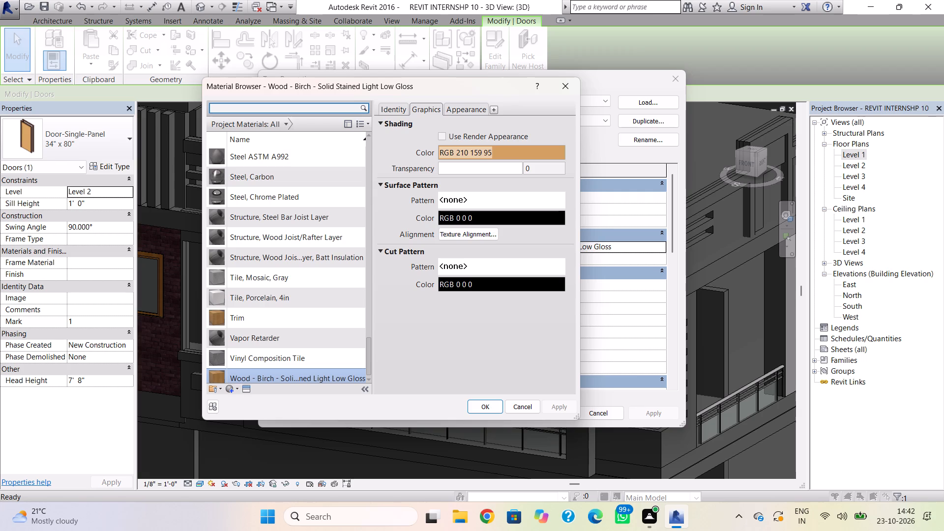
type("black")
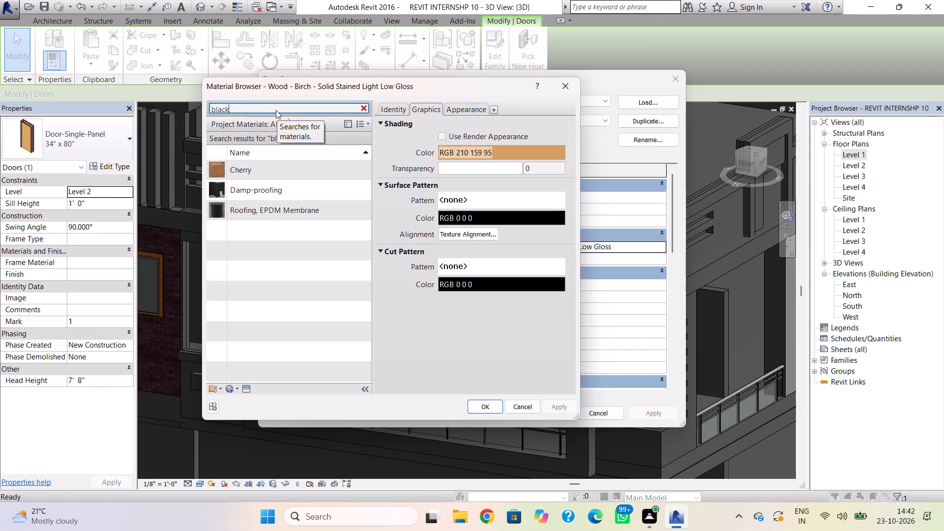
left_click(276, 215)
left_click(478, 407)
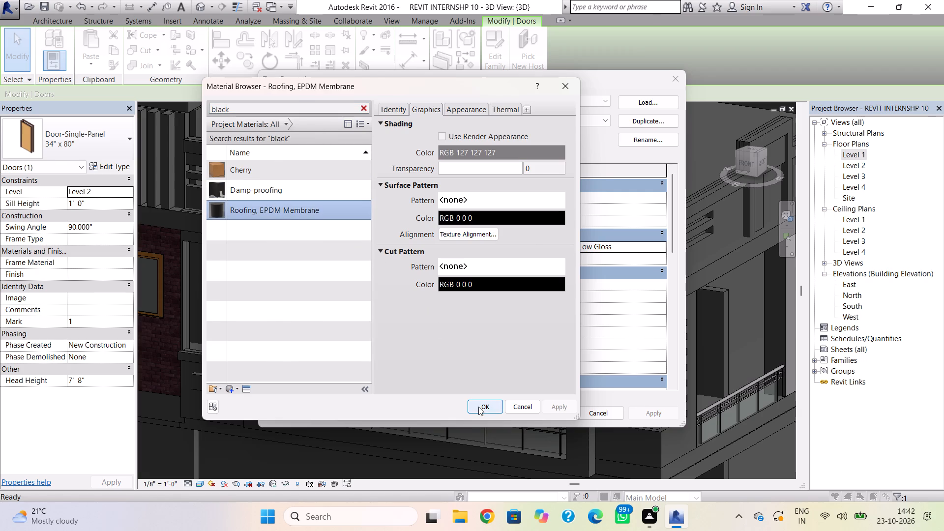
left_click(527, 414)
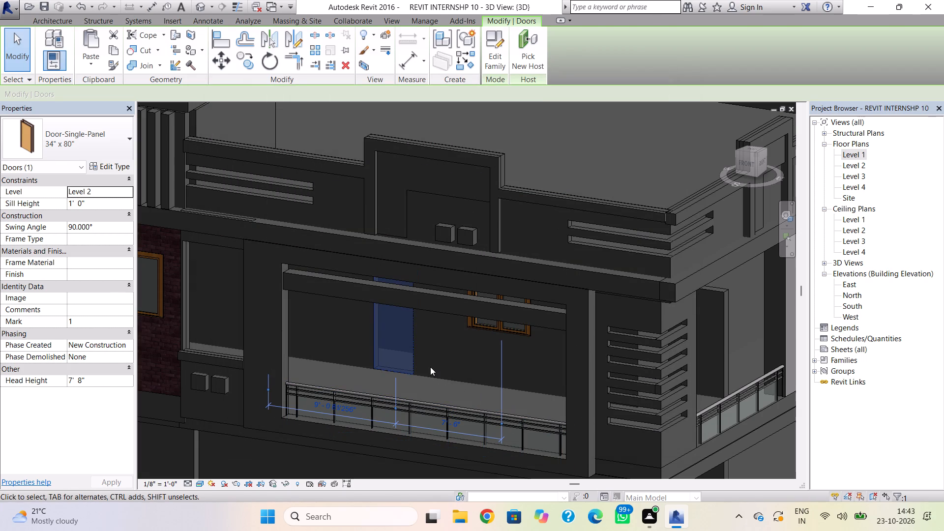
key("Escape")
Change the balcony door type's panel material to Steel ASTM A992.
left_click(413, 370)
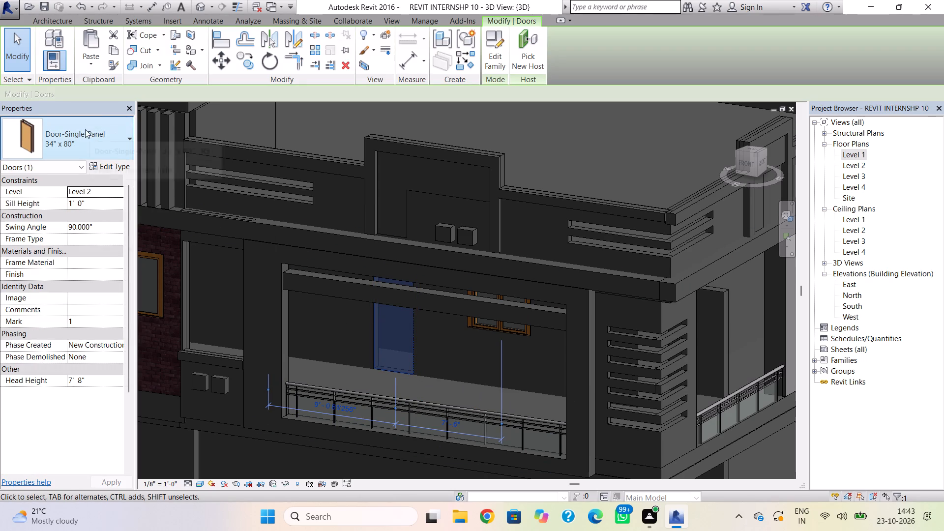
left_click(114, 173)
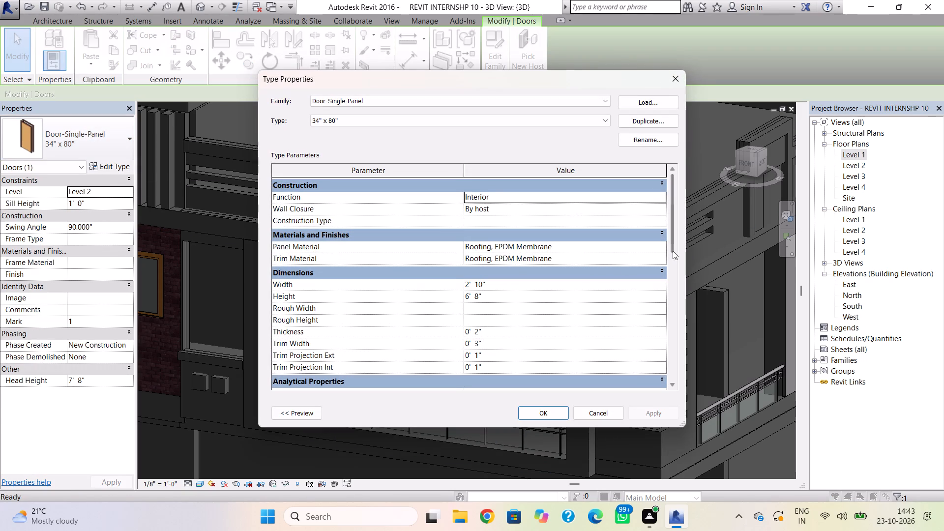
left_click(650, 245)
left_click(663, 247)
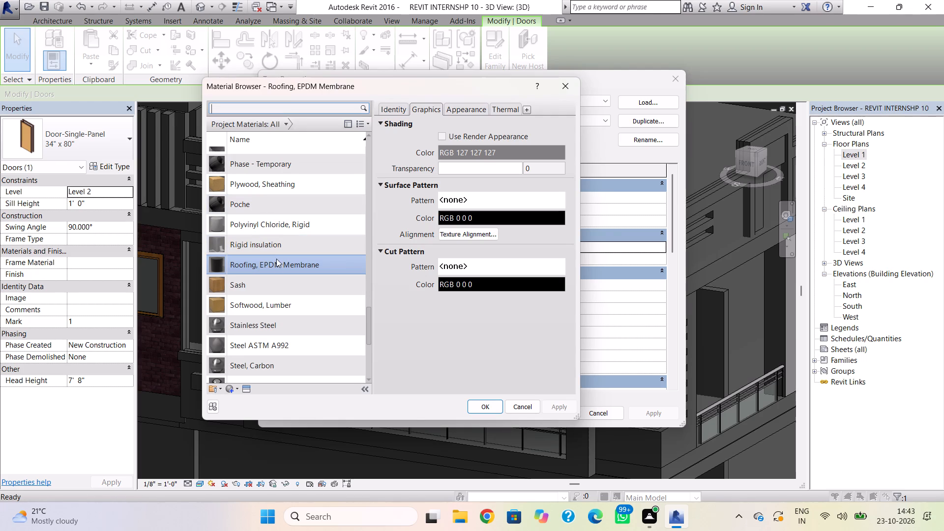
left_click(280, 200)
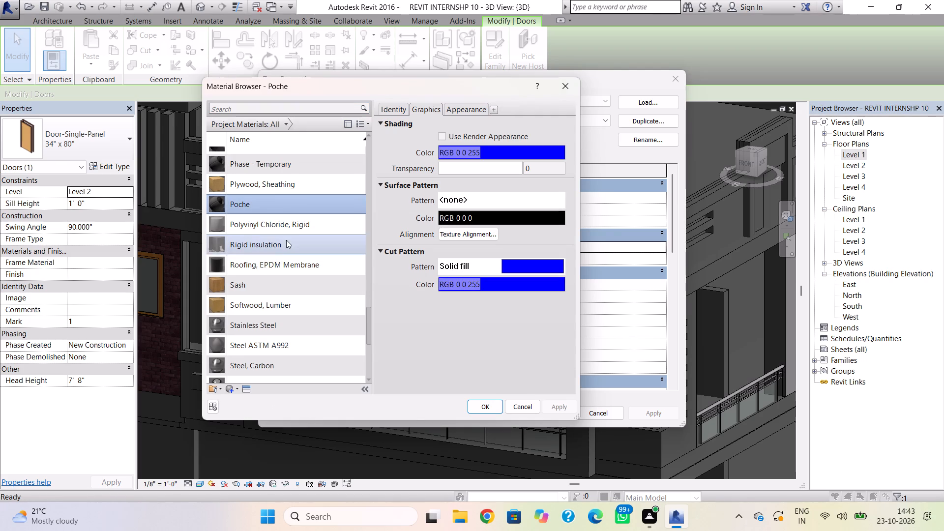
left_click(282, 311)
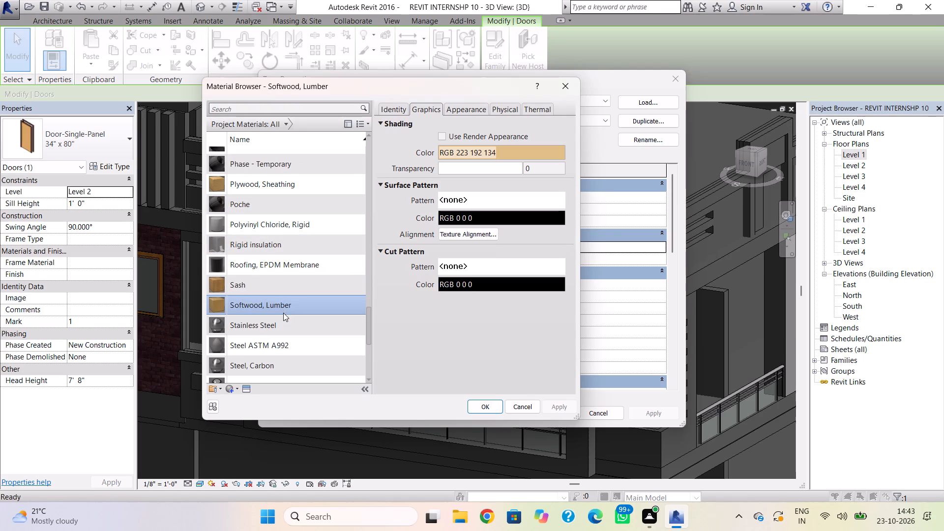
left_click(284, 323)
left_click(287, 337)
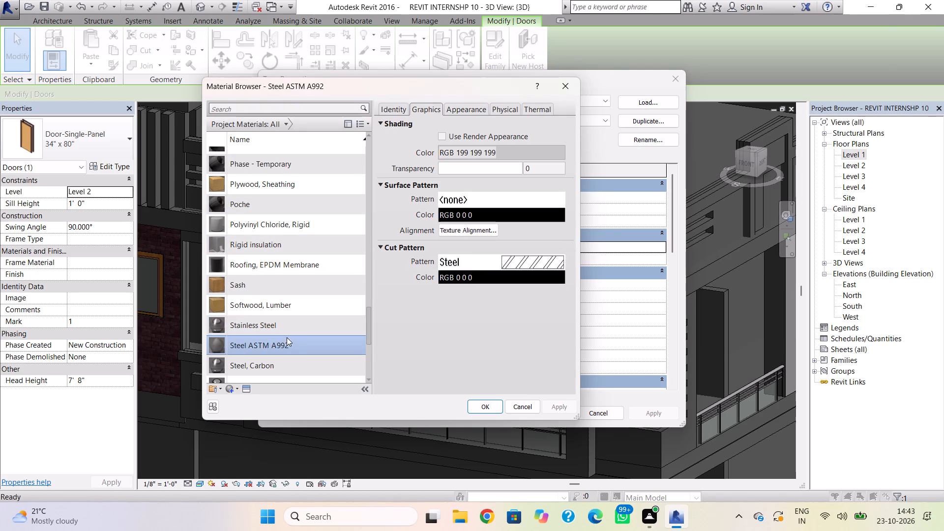
left_click(486, 405)
left_click(525, 410)
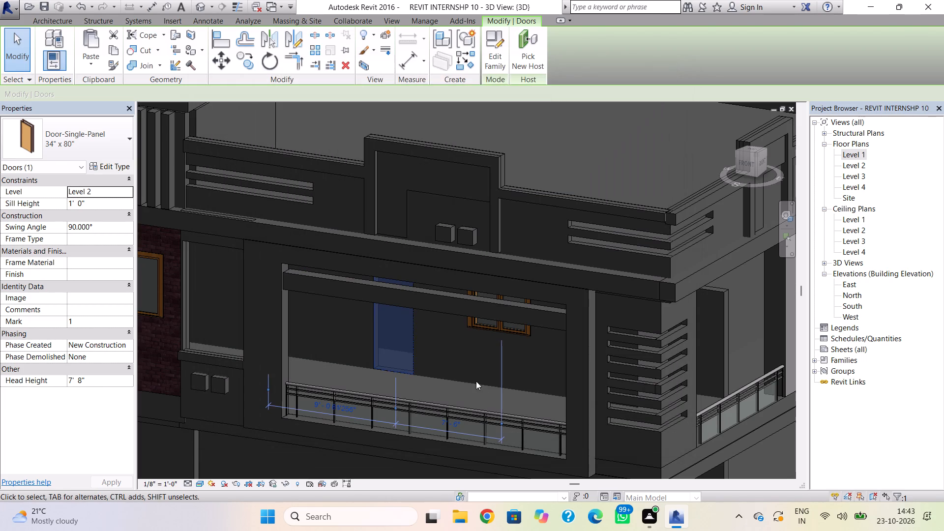
key("Escape")
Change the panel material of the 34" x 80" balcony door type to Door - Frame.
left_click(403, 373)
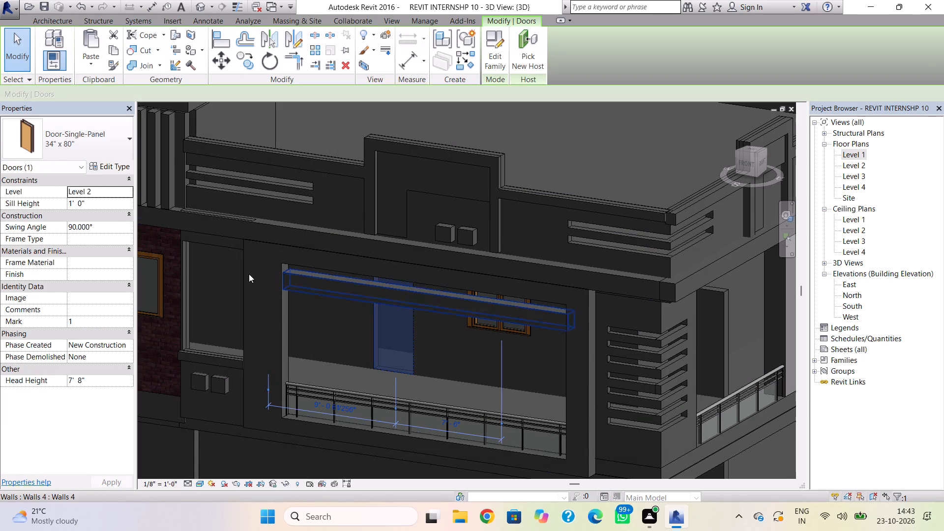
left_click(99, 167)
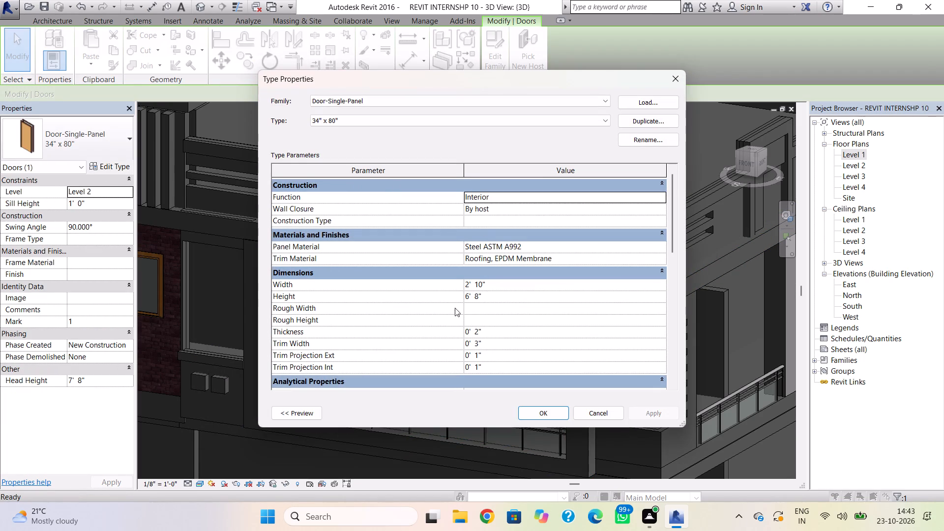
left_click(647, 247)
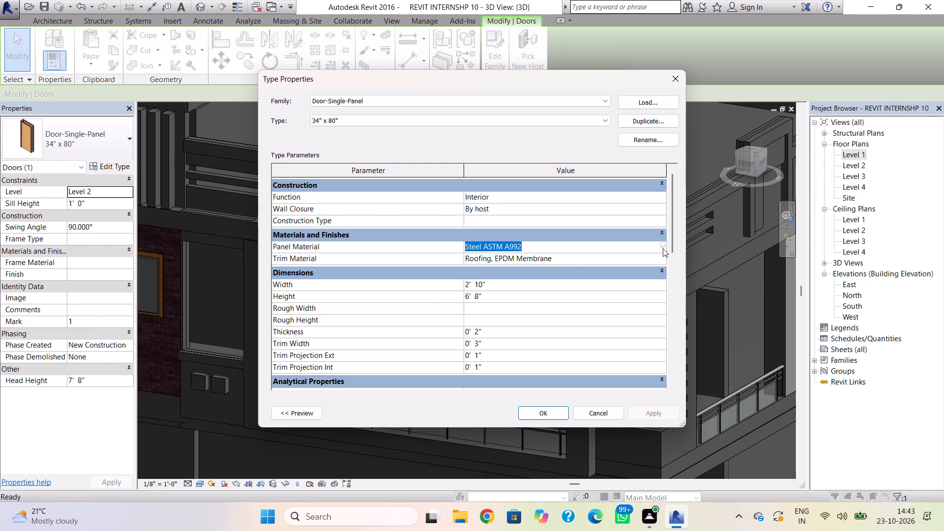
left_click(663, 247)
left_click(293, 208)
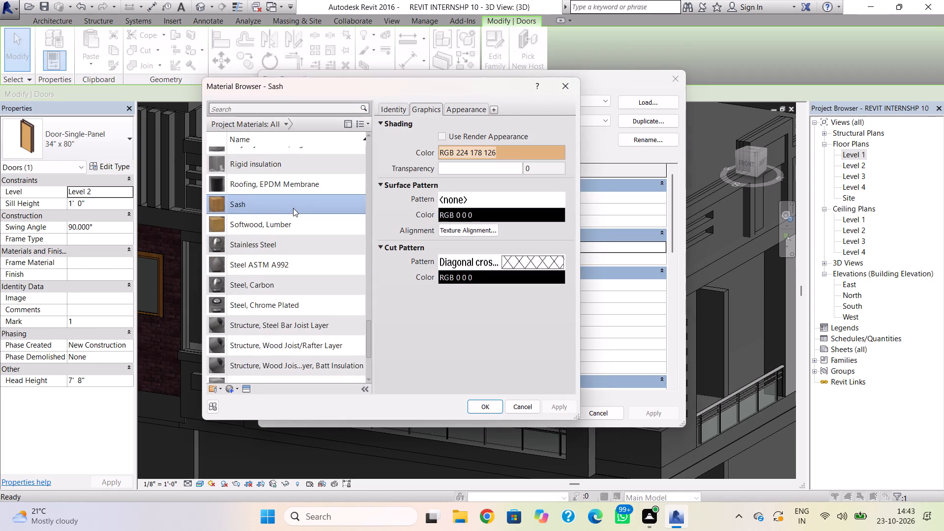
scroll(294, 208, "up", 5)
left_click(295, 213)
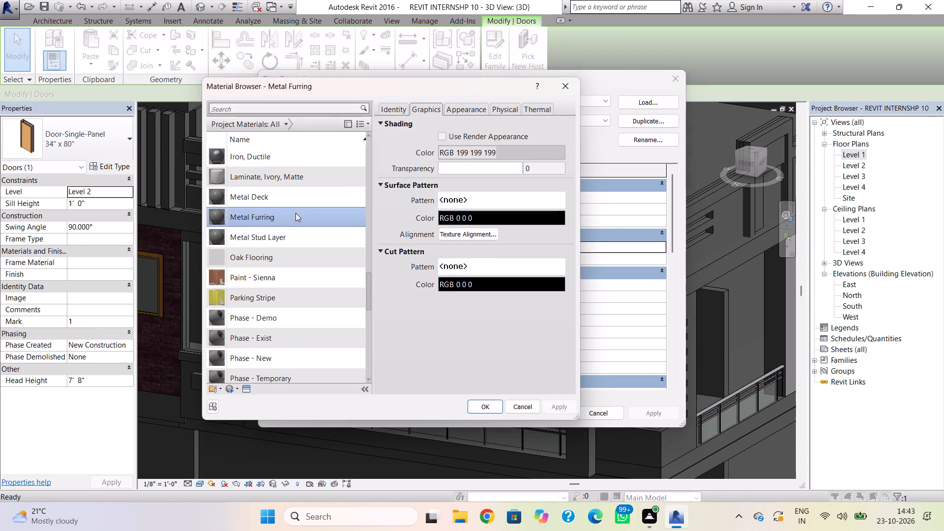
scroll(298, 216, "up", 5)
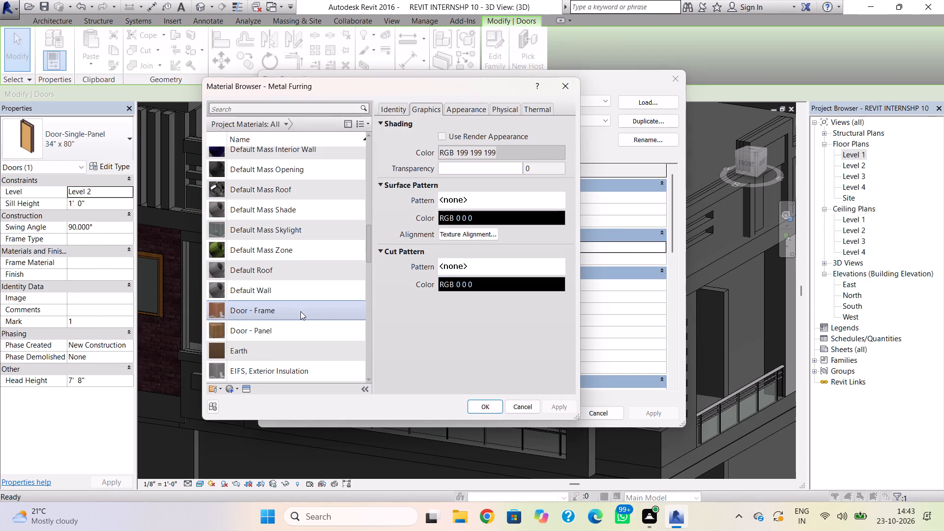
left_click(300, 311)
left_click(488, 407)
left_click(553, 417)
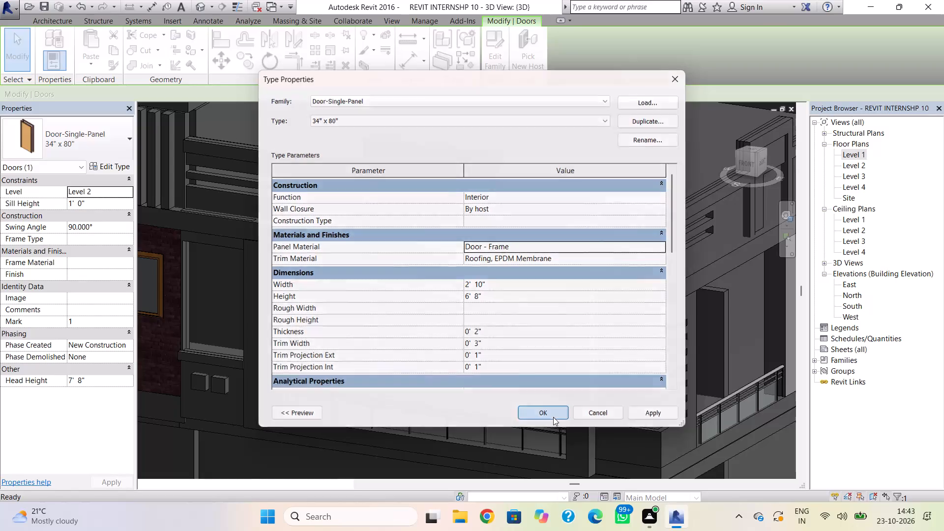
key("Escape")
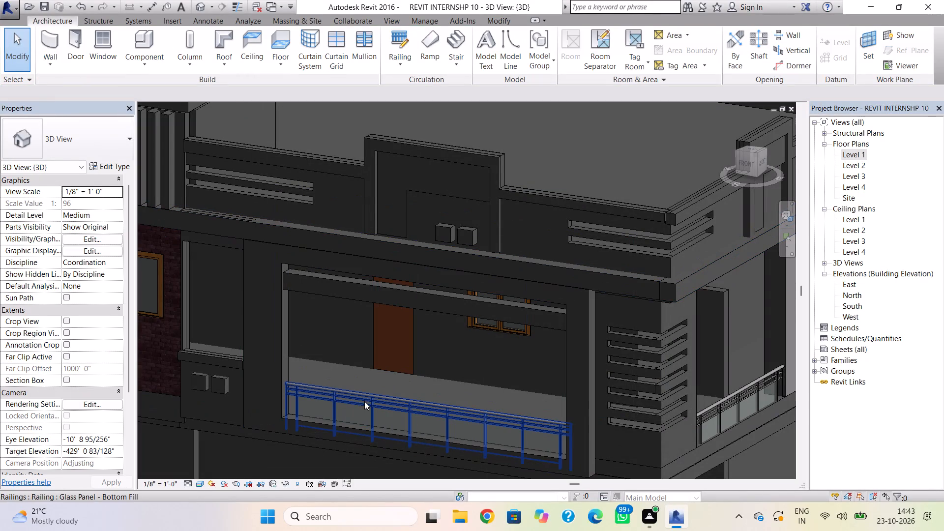
Set the balcony door type's panel material to Wood - Birch - Solid Stained Light Low Gloss.
left_click(412, 364)
left_click(119, 165)
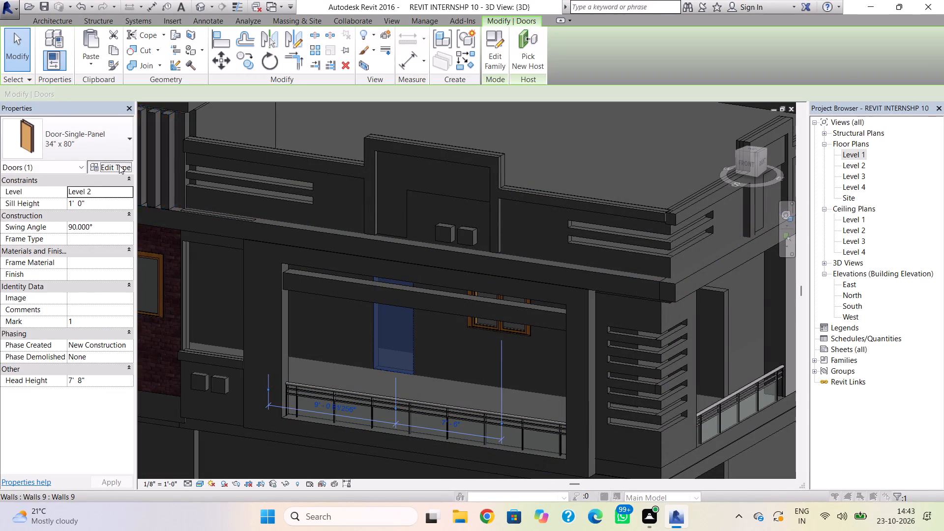
left_click(560, 247)
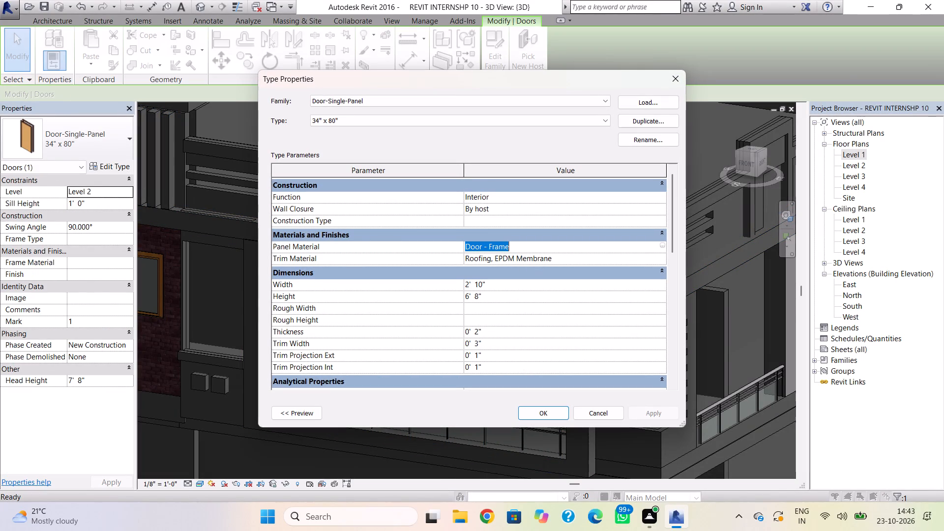
left_click(660, 249)
left_click(661, 247)
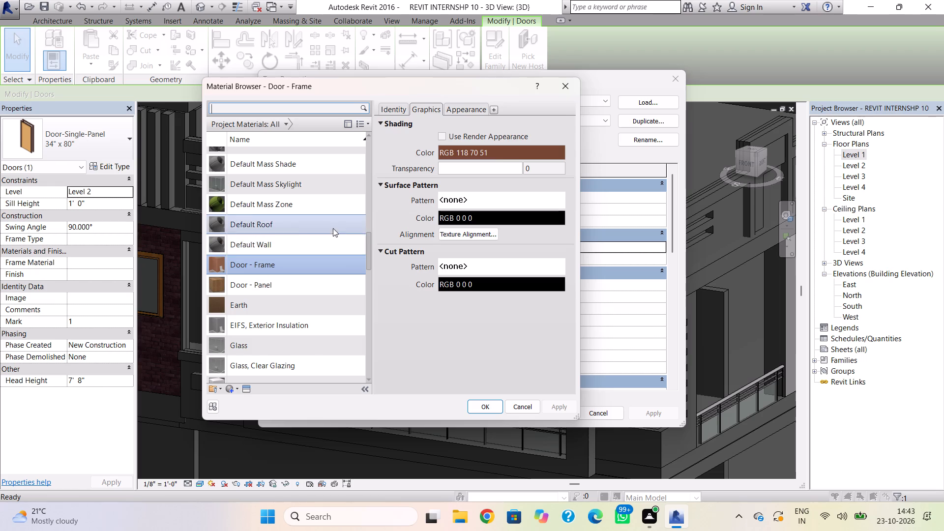
scroll(279, 261, "down", 8)
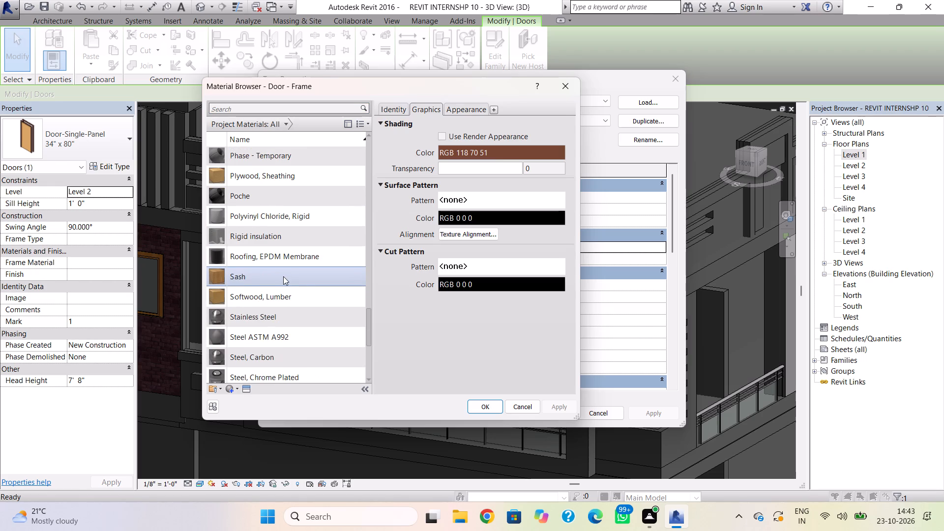
scroll(283, 277, "down", 5)
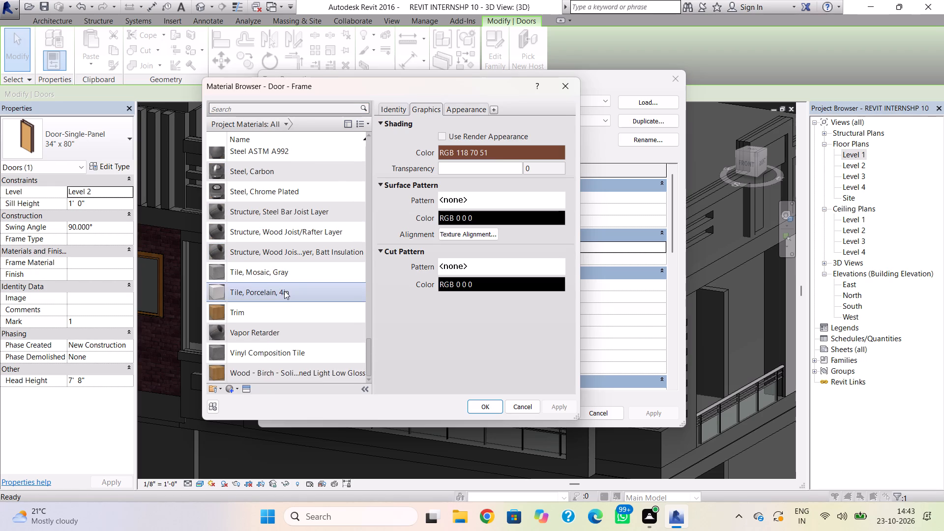
scroll(284, 291, "down", 2)
scroll(282, 321, "up", 1)
scroll(282, 330, "down", 2)
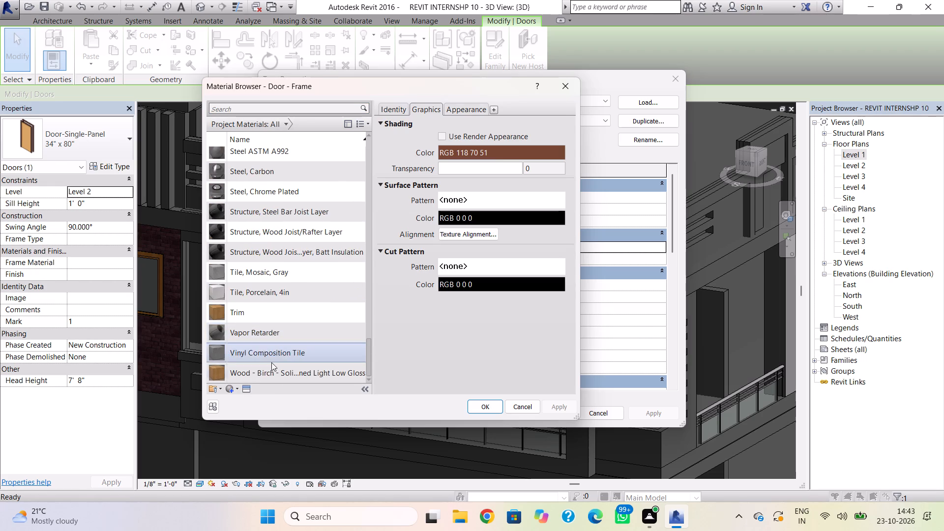
left_click(271, 377)
left_click(494, 409)
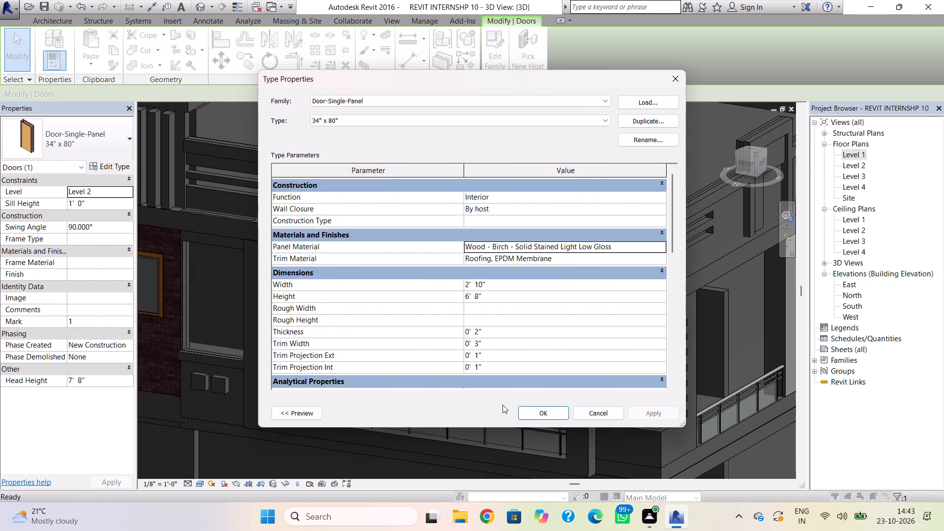
left_click(531, 412)
left_click(497, 363)
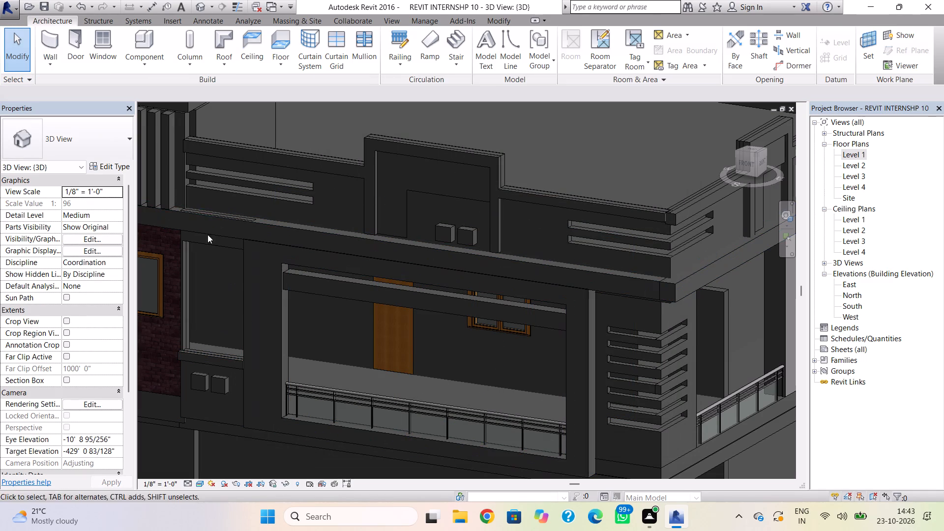
Place a 48" x 48" Casement Dbl with Trim window in the upper-floor recess between the brick wall and the balcony frame.
left_click(108, 45)
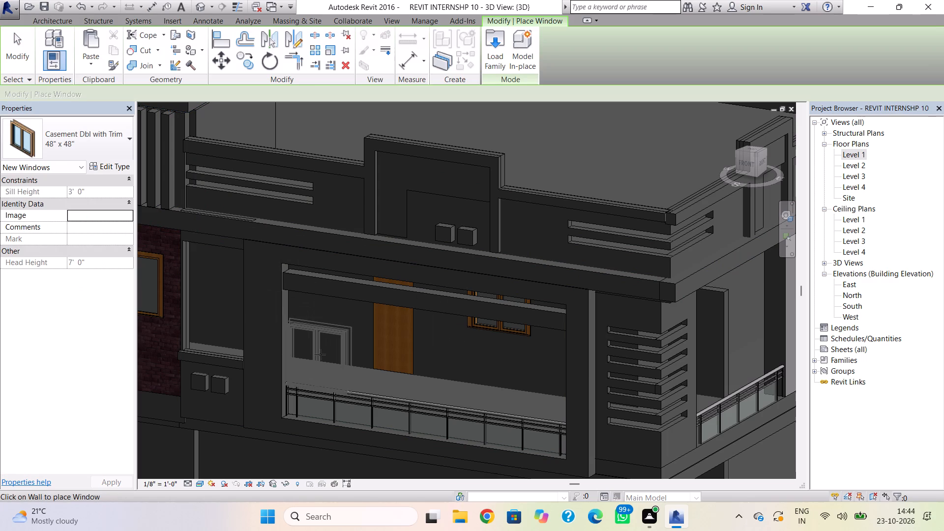
right_click_drag(317, 348, 273, 298, "shift")
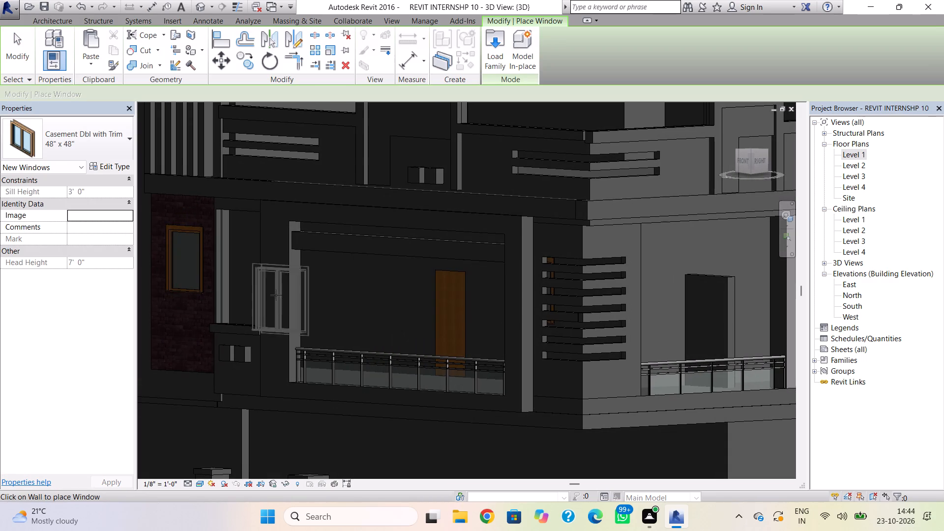
left_click(349, 287)
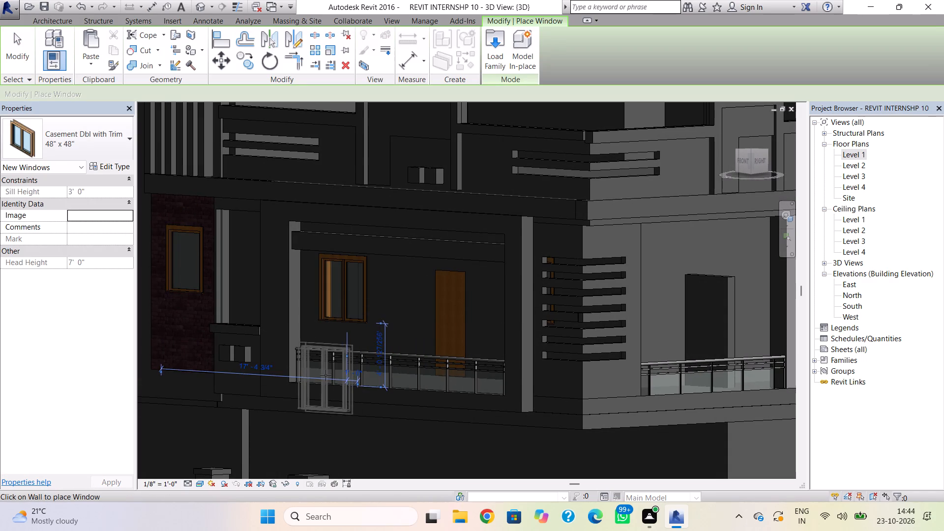
key("Escape")
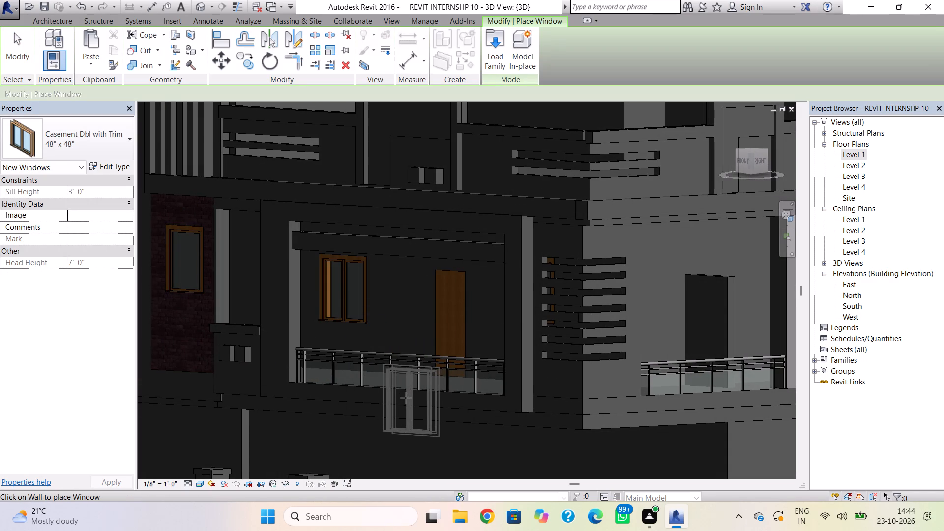
right_click_drag(392, 395, 422, 403, "shift")
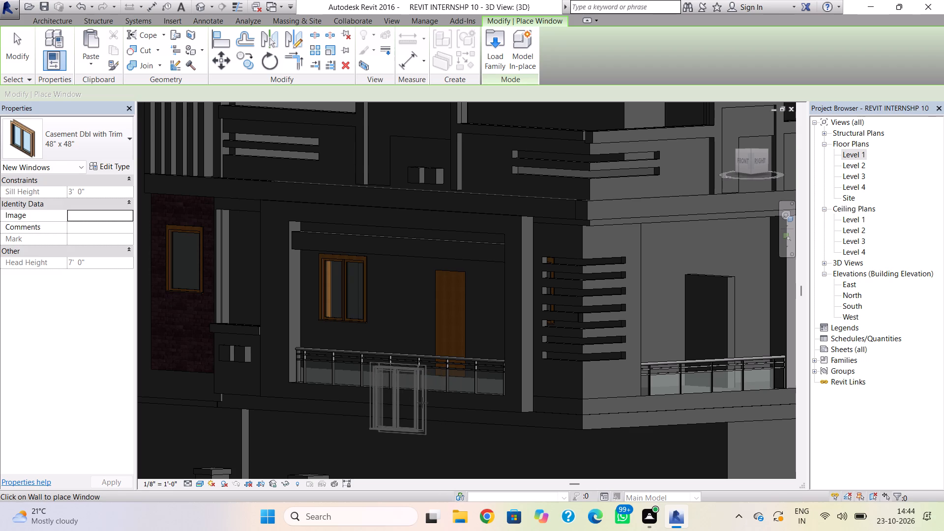
right_click_drag(422, 403, 422, 407, "shift")
key("Escape")
Place a 48" x 48" casement window on the ground-floor front wall beneath the balcony, about 14' 6" from the side corner.
right_click_drag(391, 414, 421, 408, "shift")
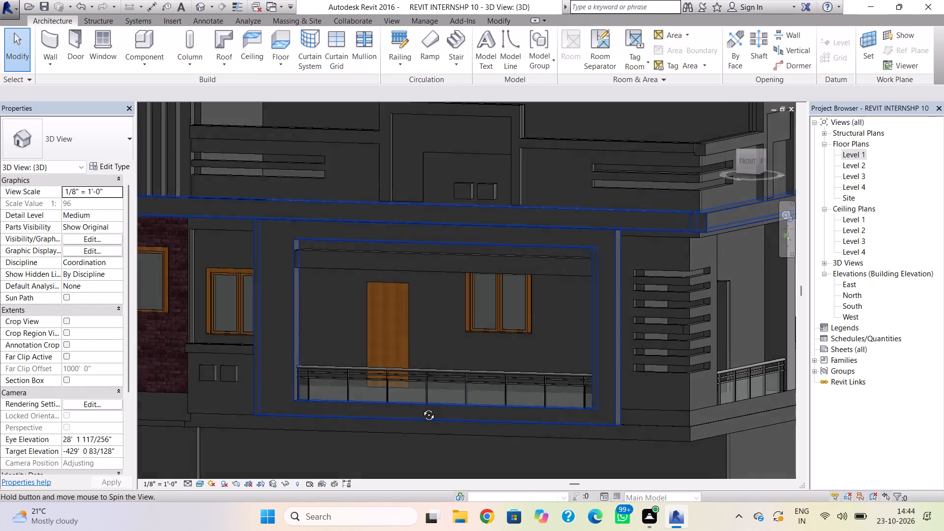
right_click_drag(421, 408, 430, 421, "shift")
scroll(429, 421, "down", 2)
middle_click_drag(424, 408, 400, 299)
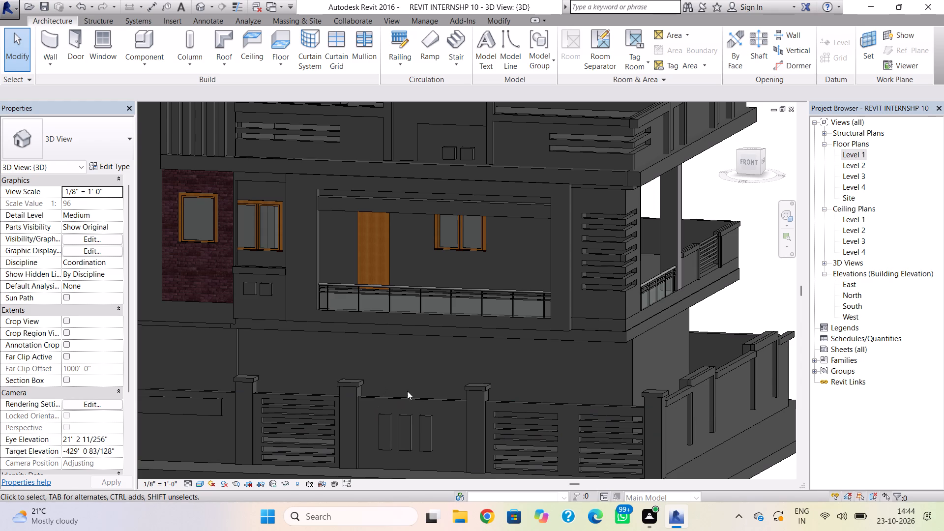
left_click(105, 40)
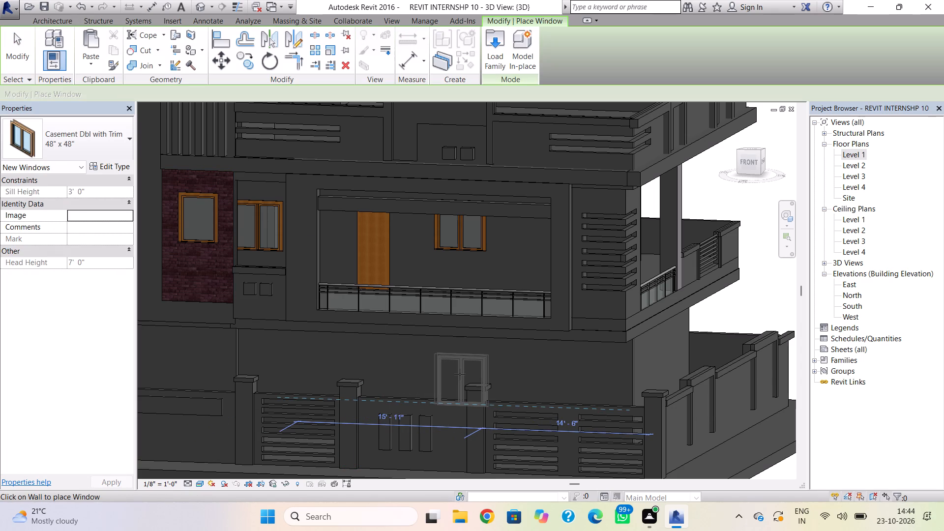
right_click_drag(460, 374, 464, 398, "shift")
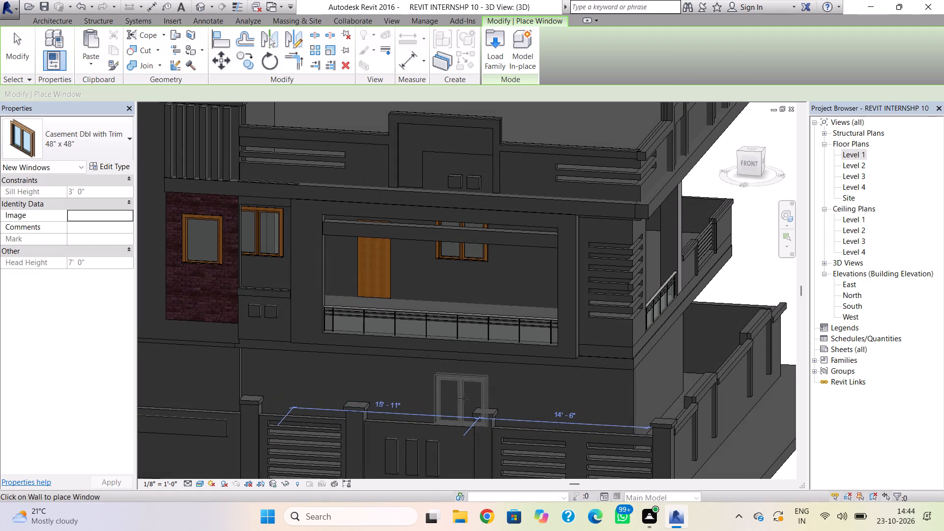
left_click(463, 399)
key("Escape")
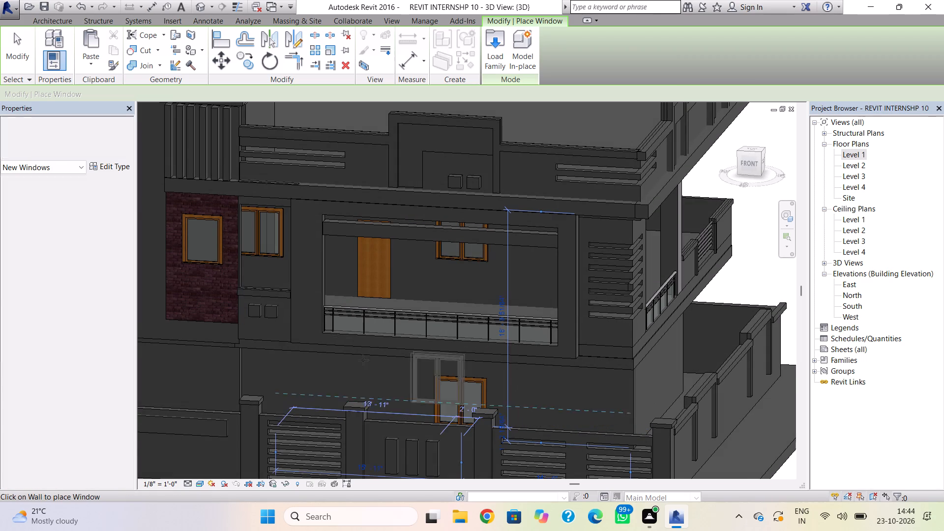
Place a 34" x 80" Door-Single-Panel on the ground-floor front wall, about 7' 6" from the window beneath the balcony.
left_click(34, 21)
left_click(69, 45)
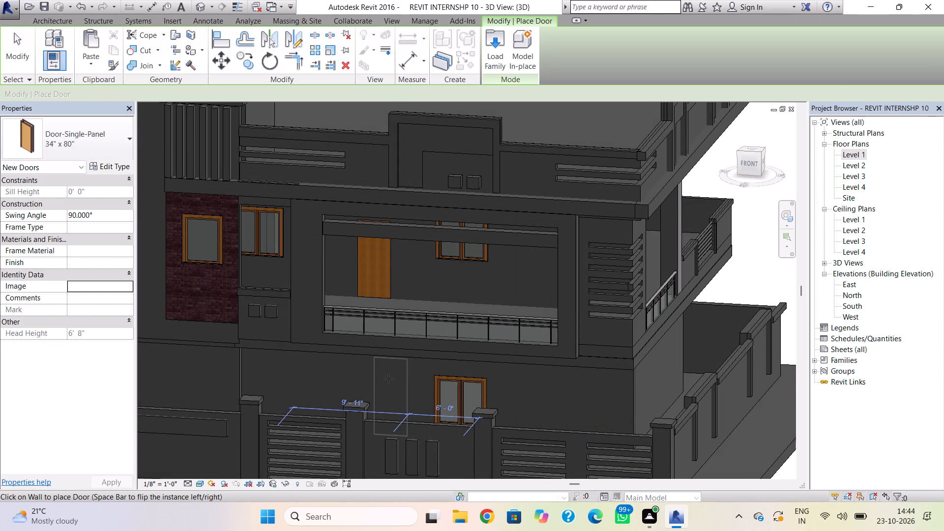
left_click(376, 379)
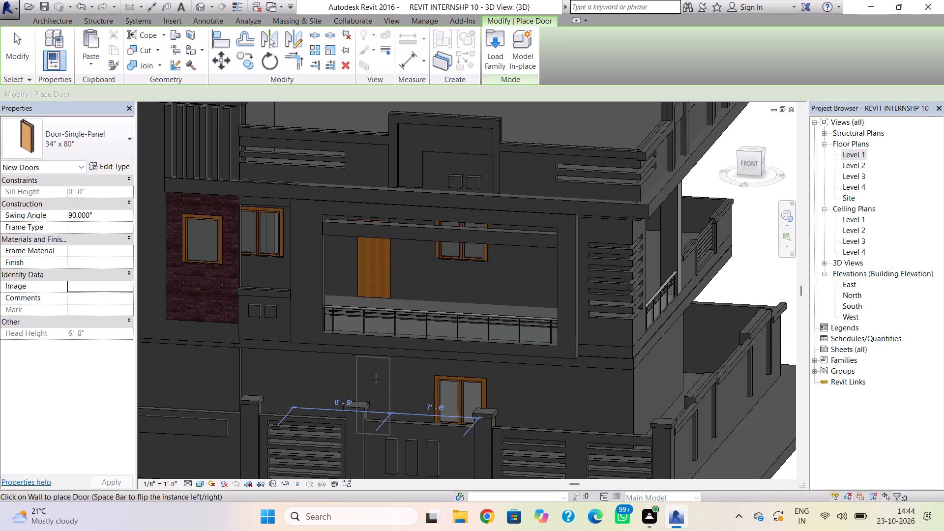
key("Escape")
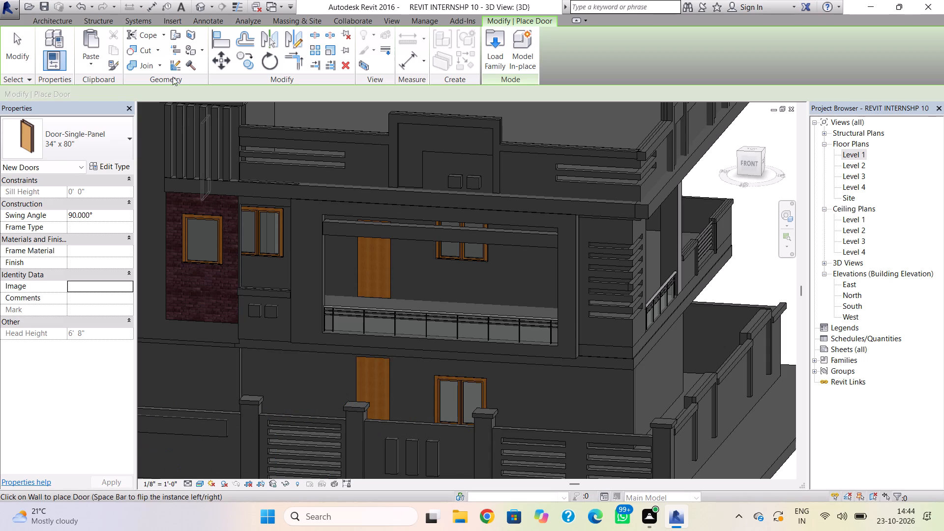
Place another 48" x 48" casement window on the ground-floor front wall, on the other side of the door.
left_click(53, 20)
left_click(100, 51)
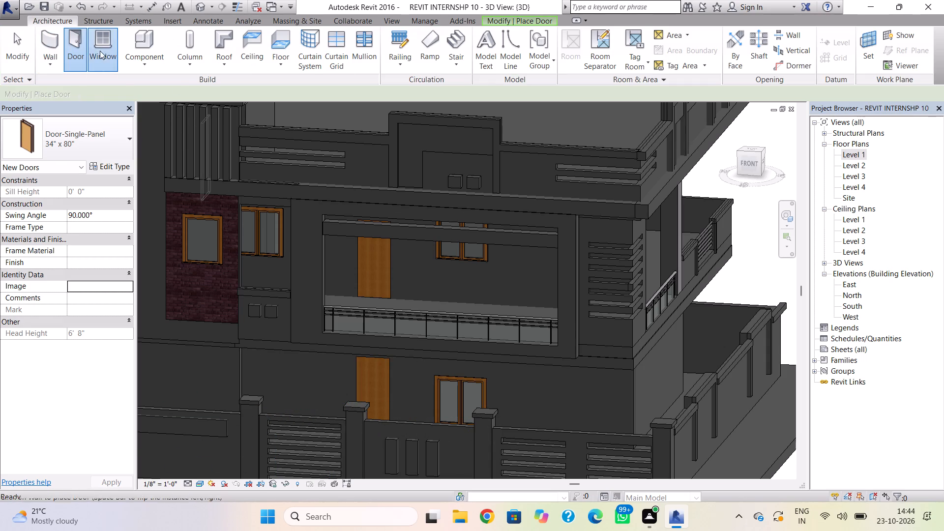
right_click_drag(273, 377, 253, 360, "shift")
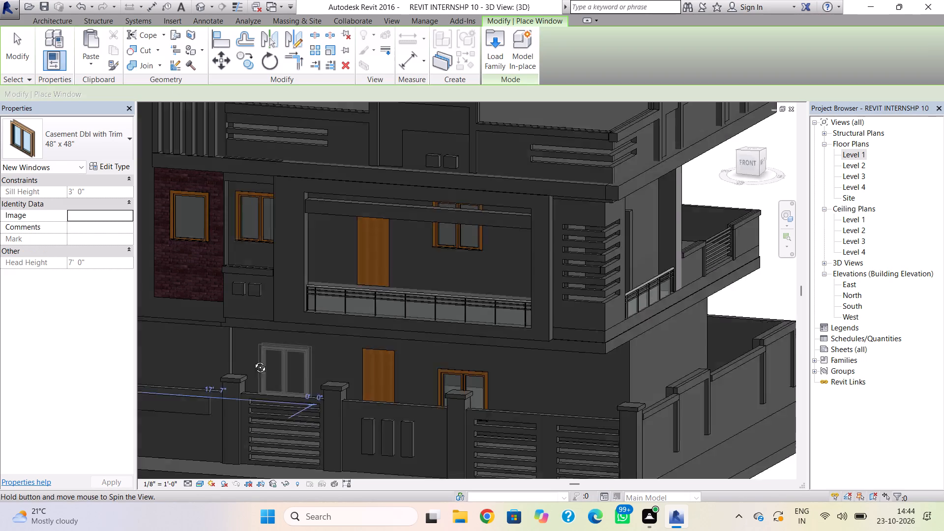
right_click_drag(253, 360, 234, 339, "shift")
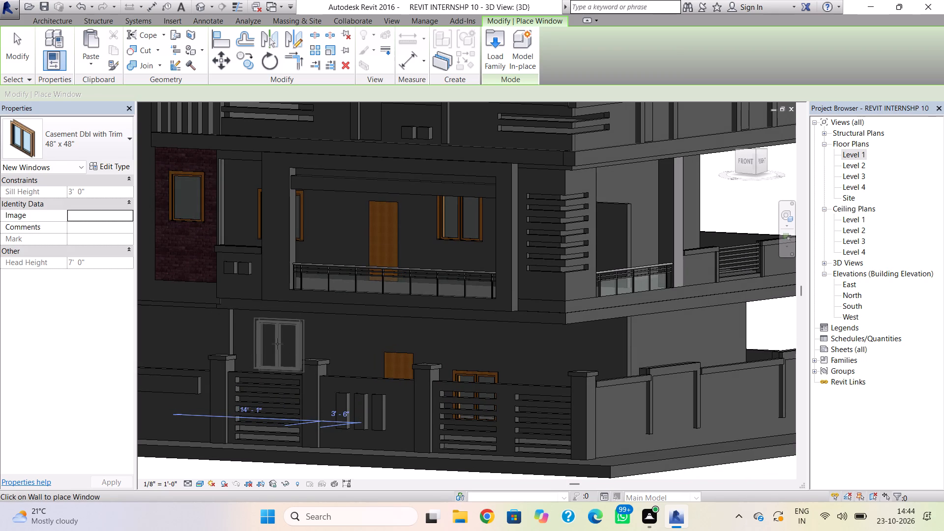
left_click(274, 346)
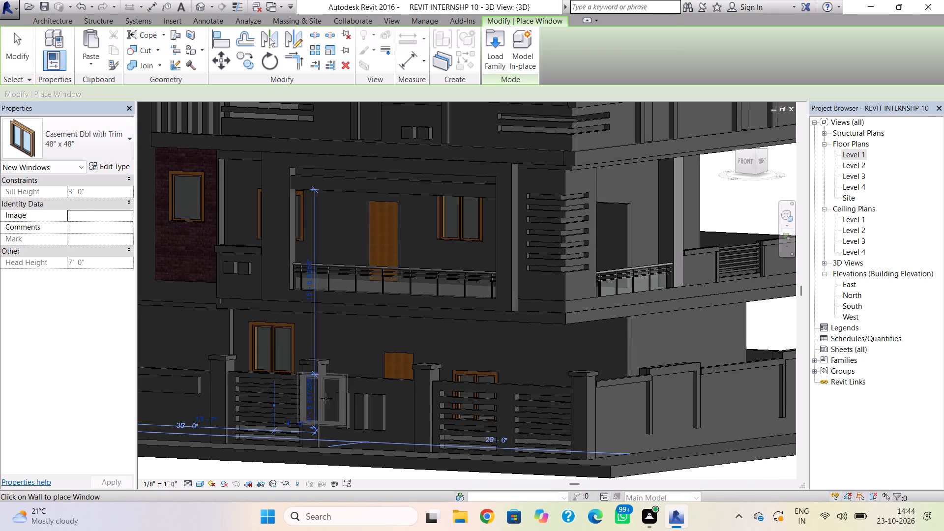
key("Escape")
key("Escape")
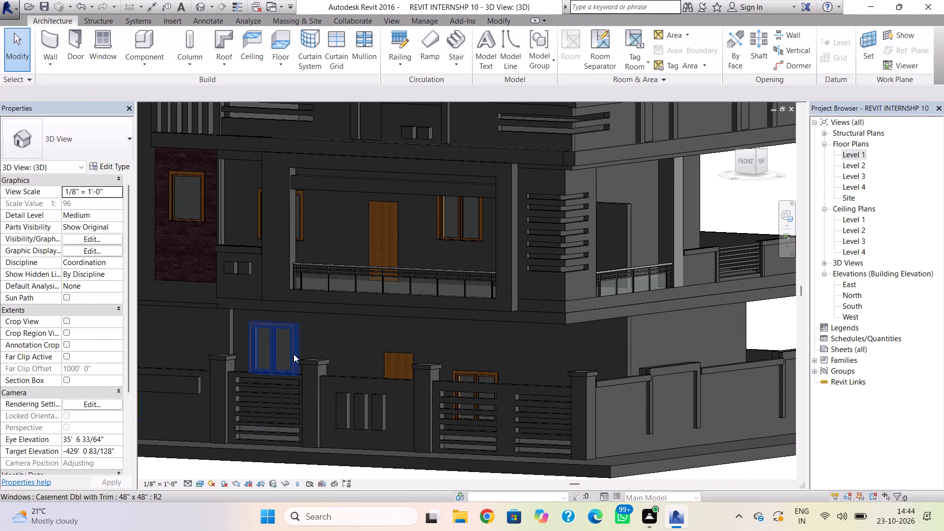
Nudge the newly placed ground-floor window down to a sill height of about 3' 9".
left_click(292, 353)
key("Down")
key("Down")
key("Down")
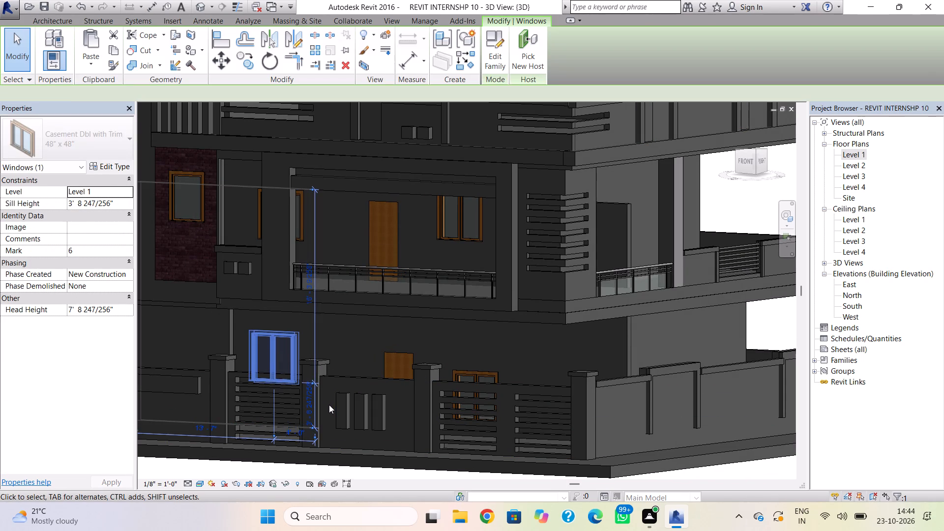
Nudge the selected ground-floor window two steps toward the door and lower its sill height to about 3' 6".
key("Right")
key("Right")
key("Down")
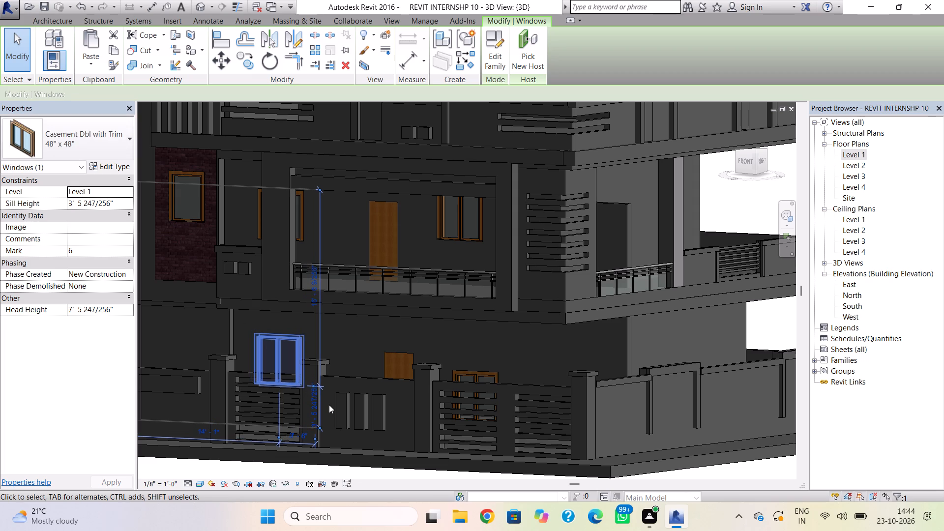
key("Escape")
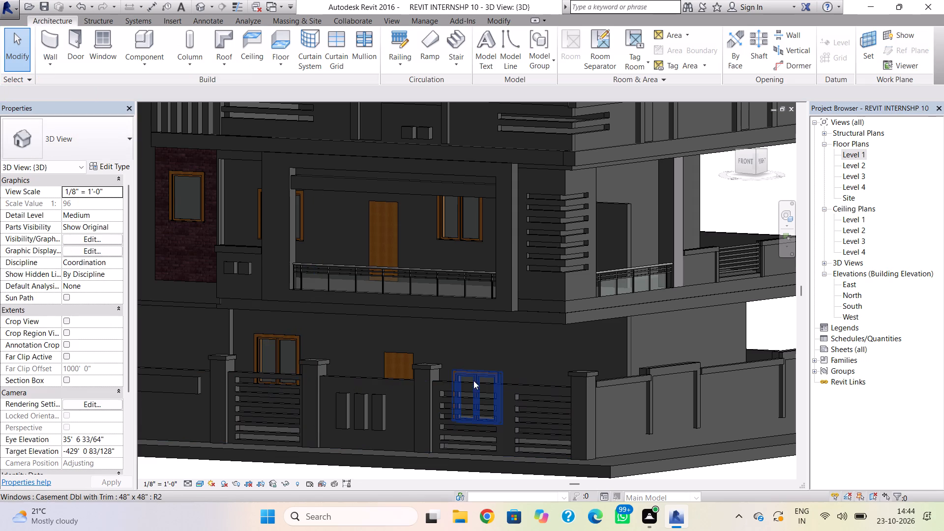
Raise the other ground-floor casement window, nearest the side corner, to a sill height of about 2' 2".
left_click(474, 378)
key("Up")
key("Up")
key("Up")
key("Up")
key("Up")
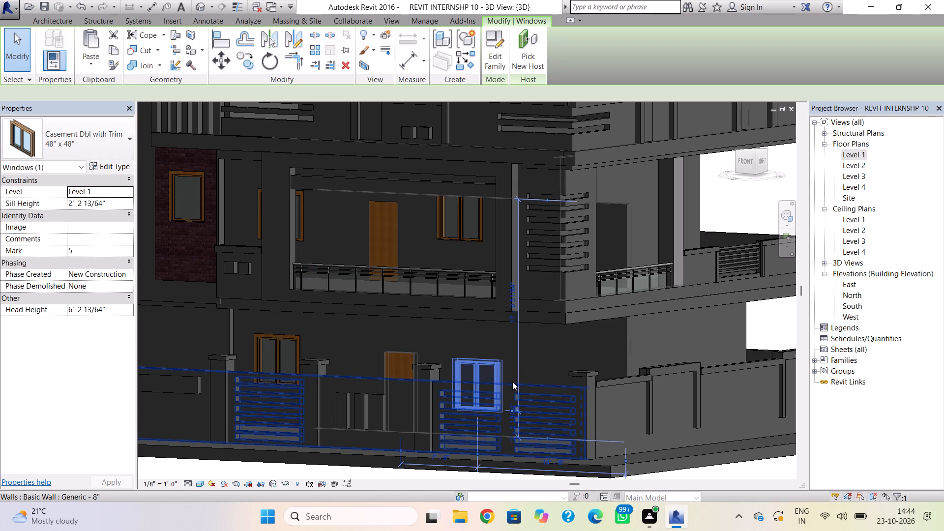
key("Escape")
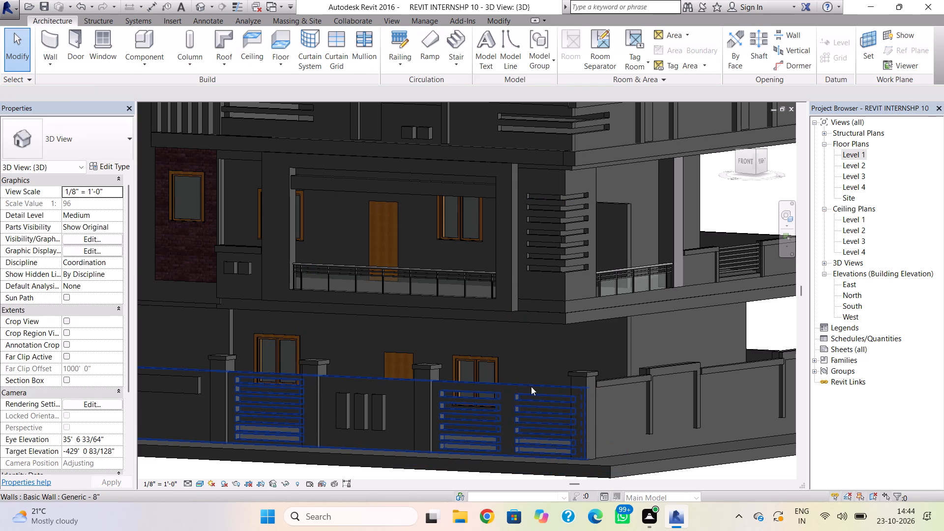
Nudge the ground-floor single-panel door six steps along the front wall, away from the window nearest the side corner.
left_click(399, 361)
left_click(401, 354)
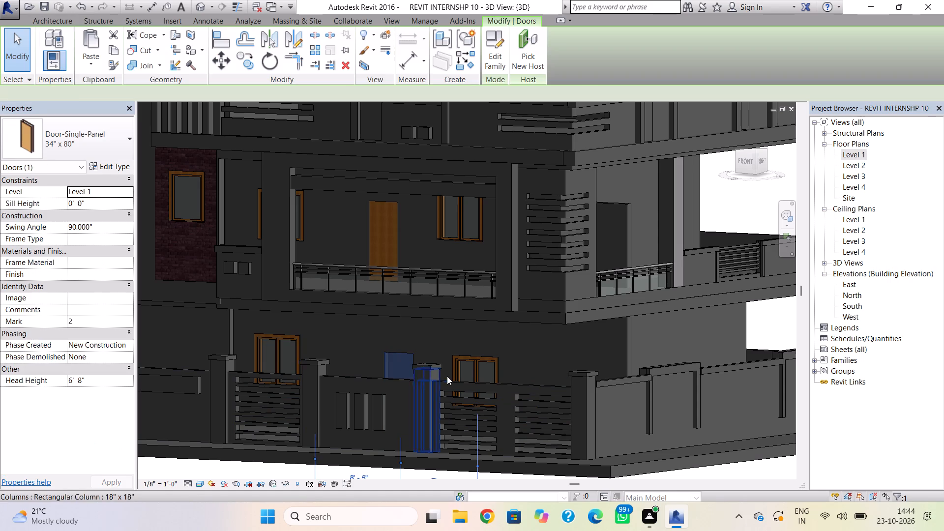
key("Left")
key("Left")
key("Left")
key("Left")
key("Left")
key("Left")
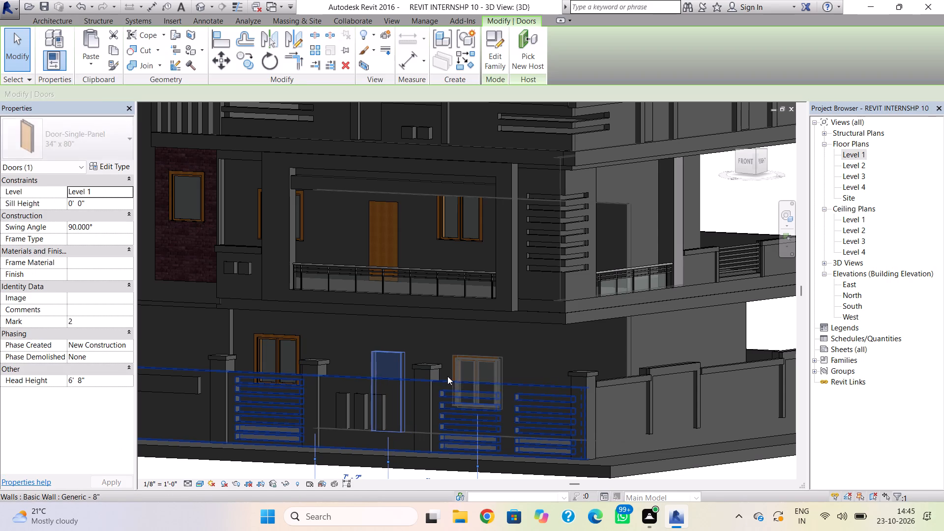
left_click(437, 344)
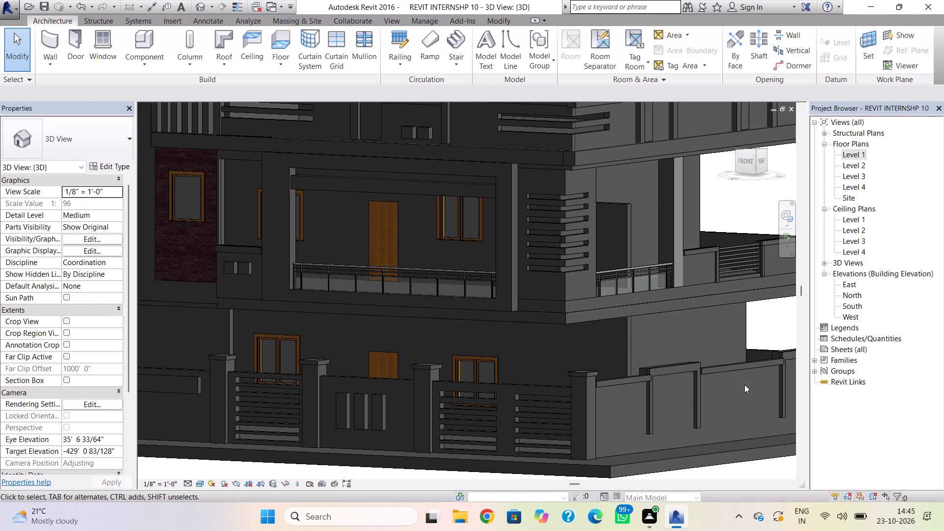
Examine the building's exterior from the front corner and squarely from its right side.
right_click_drag(742, 398, 652, 405, "shift")
scroll(652, 404, "down", 4)
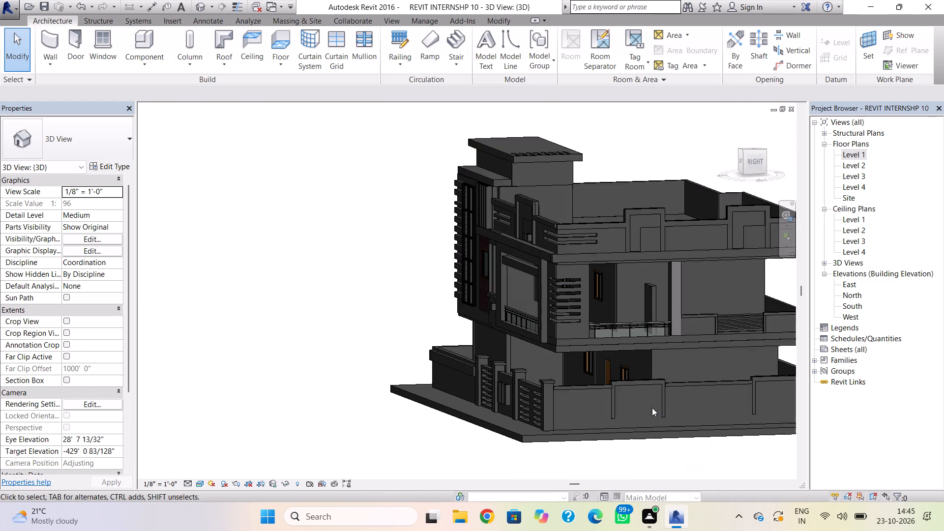
right_click_drag(602, 412, 694, 450, "shift")
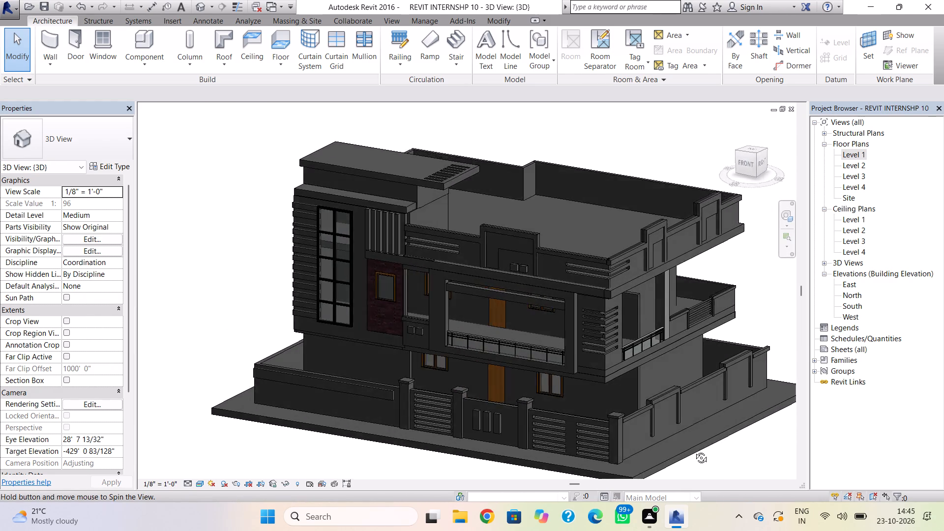
right_click_drag(694, 450, 767, 445, "shift")
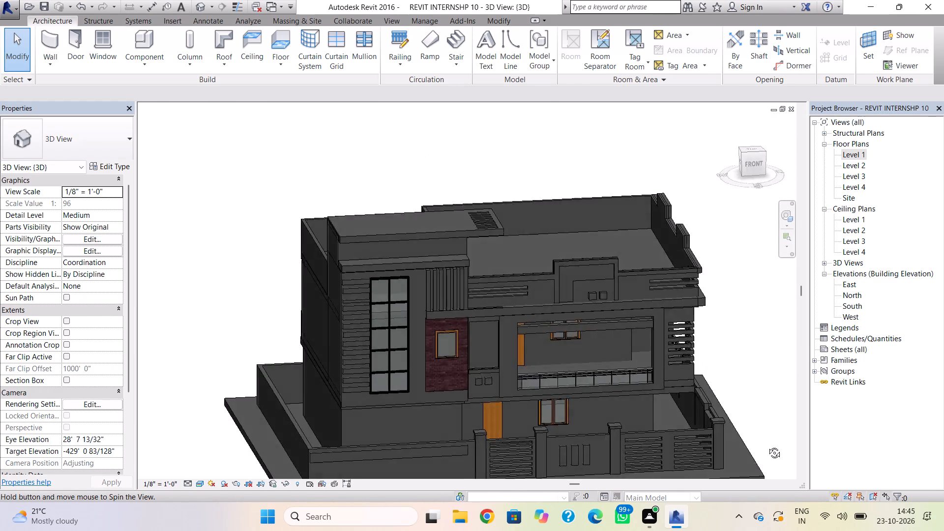
right_click_drag(767, 445, 679, 436, "shift")
middle_click_drag(677, 424, 655, 428)
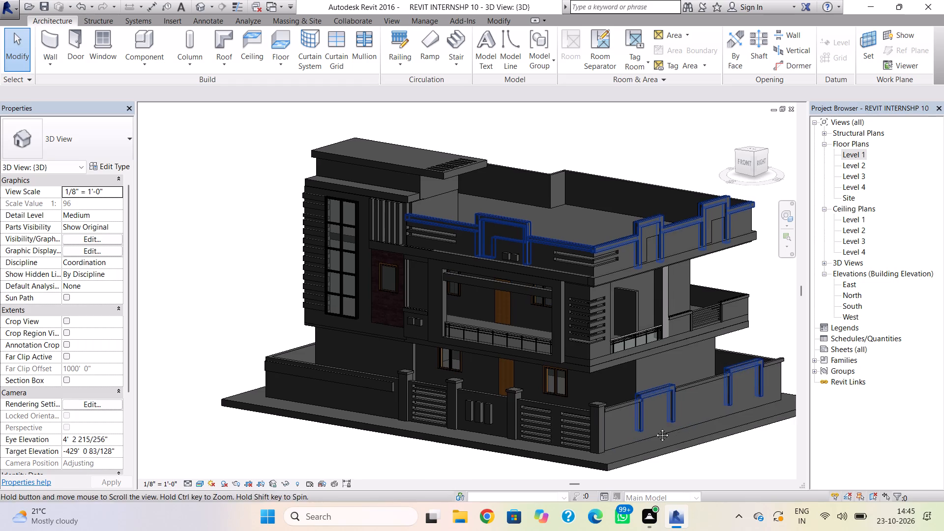
middle_click_drag(655, 428, 606, 428)
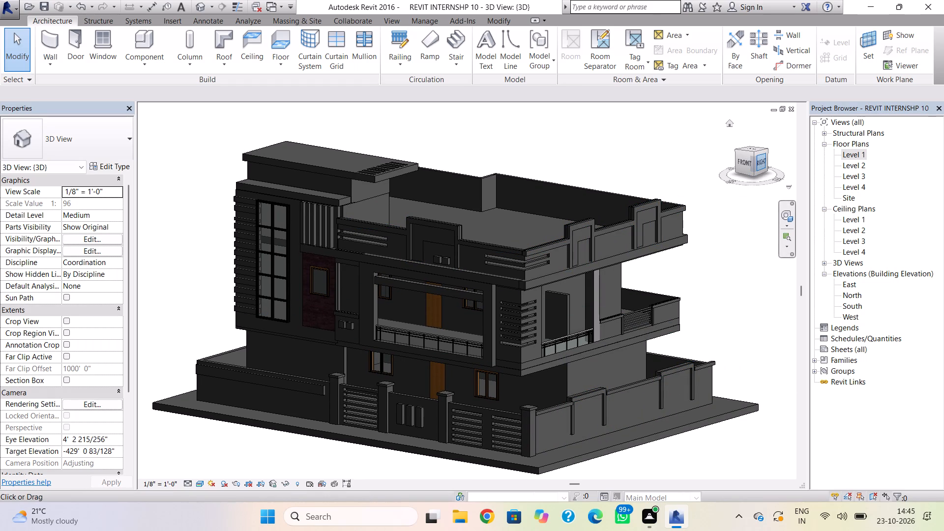
double_click(763, 163)
right_click_drag(701, 371, 606, 344, "shift")
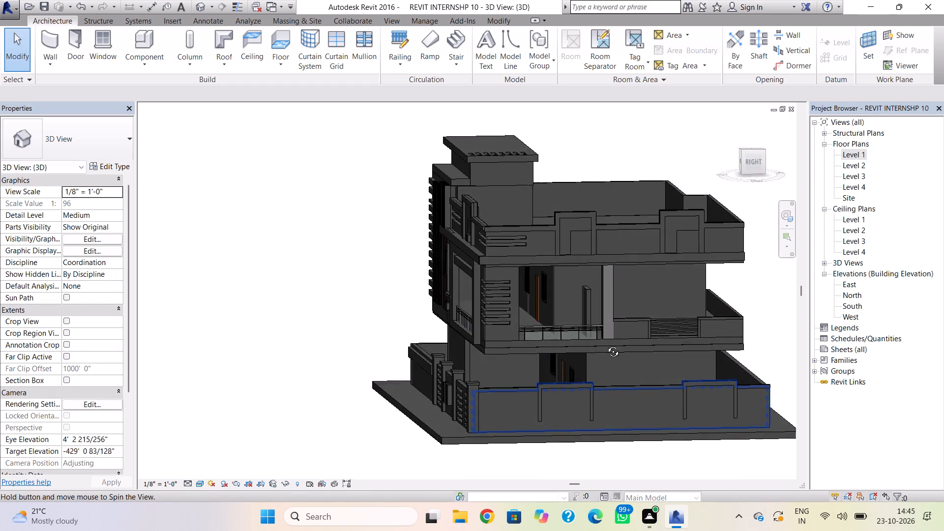
right_click_drag(606, 344, 590, 325, "shift")
scroll(594, 338, "up", 4)
middle_click_drag(596, 358, 554, 271)
scroll(538, 296, "down", 1)
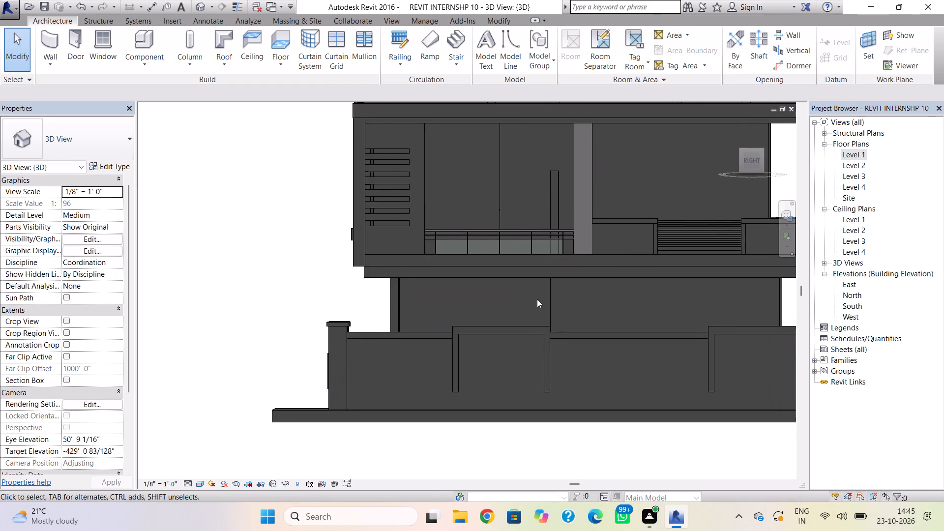
middle_click_drag(534, 302, 484, 335)
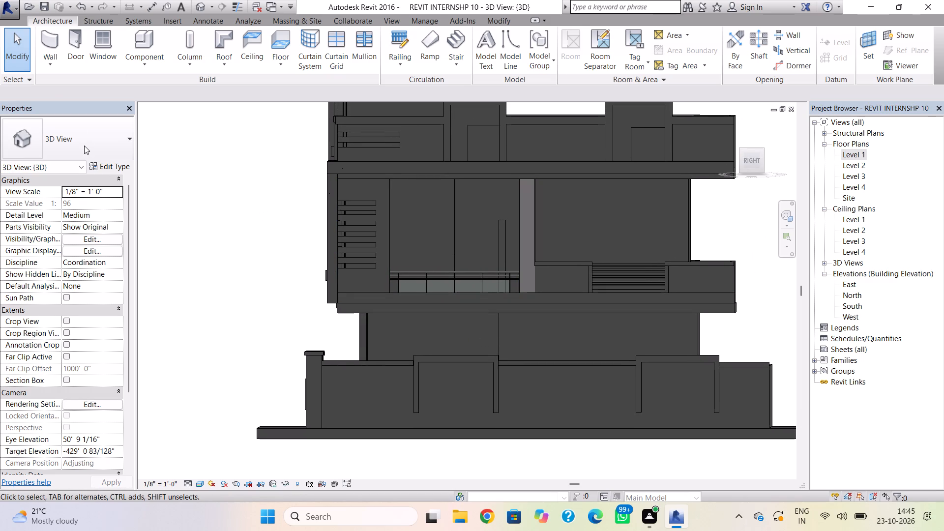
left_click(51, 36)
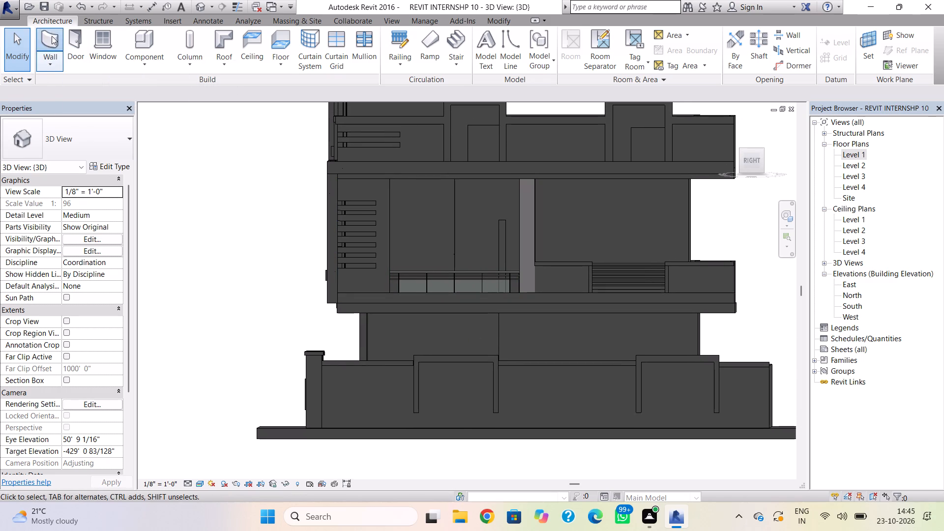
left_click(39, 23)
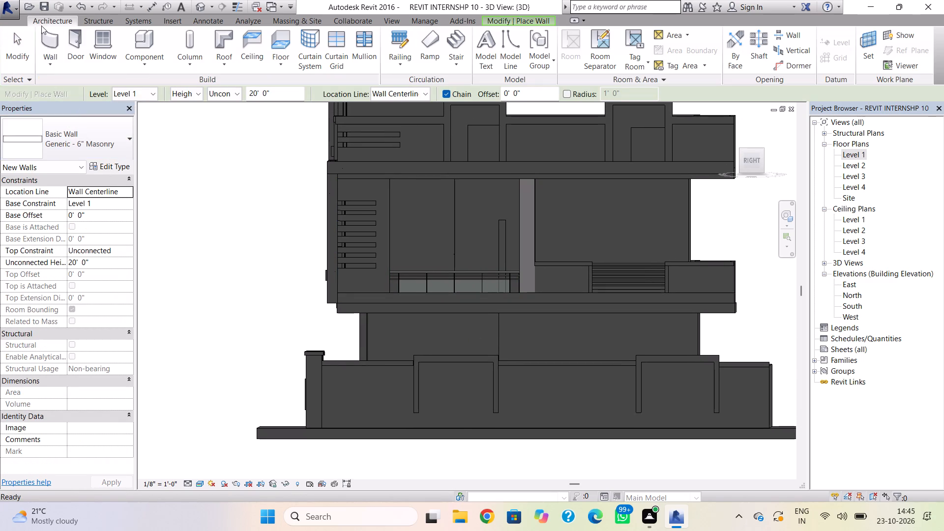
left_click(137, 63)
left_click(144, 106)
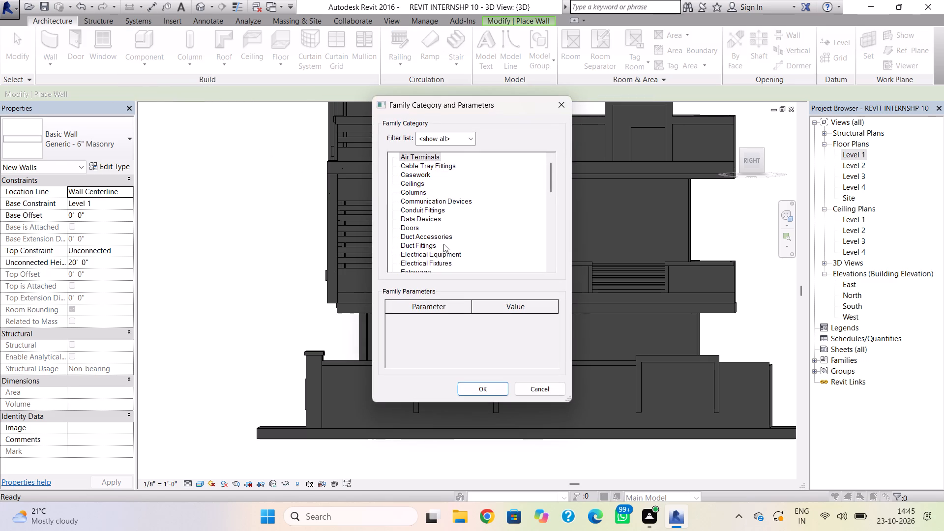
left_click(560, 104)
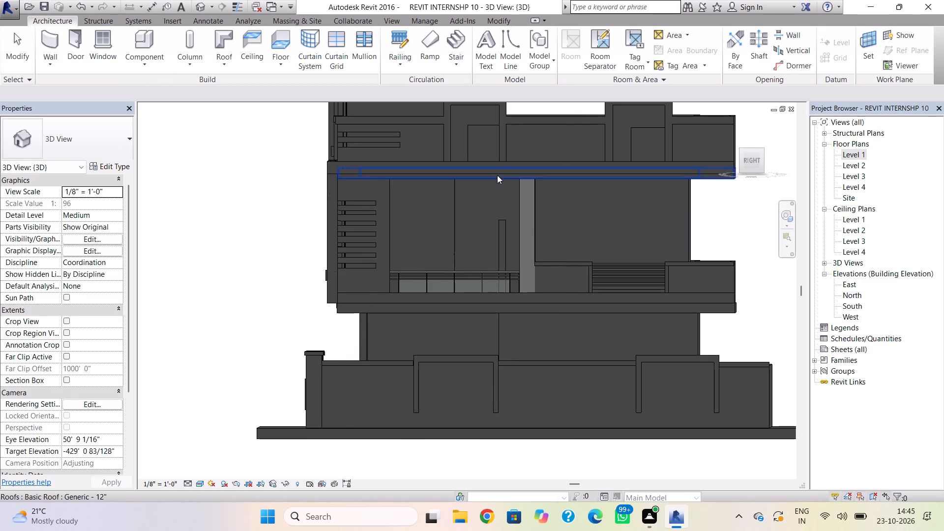
Open the in-place wall family of raised frames on the parapet and side compound wall for editing.
scroll(497, 175, "down", 1)
middle_click_drag(496, 206, 482, 266)
double_click(474, 168)
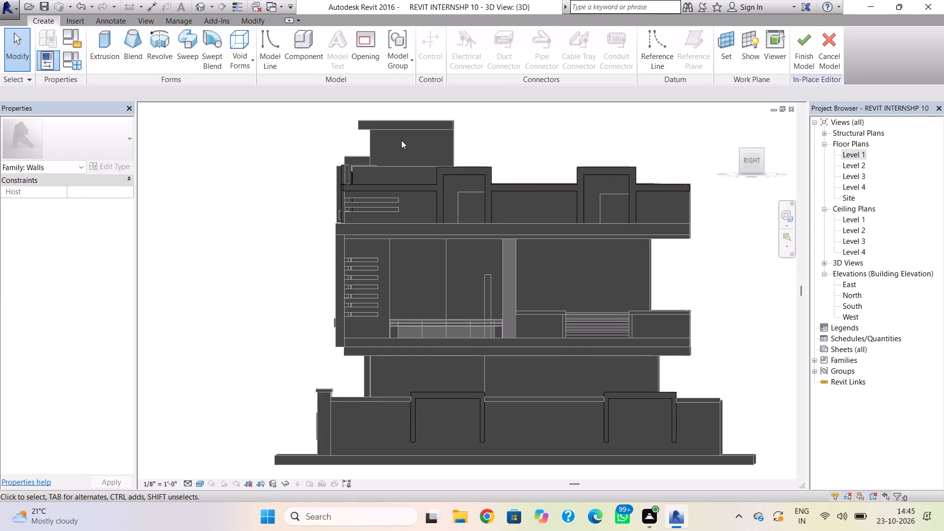
Set the work plane by picking a plane at the base of the side compound wall, near the corner column.
left_click(729, 45)
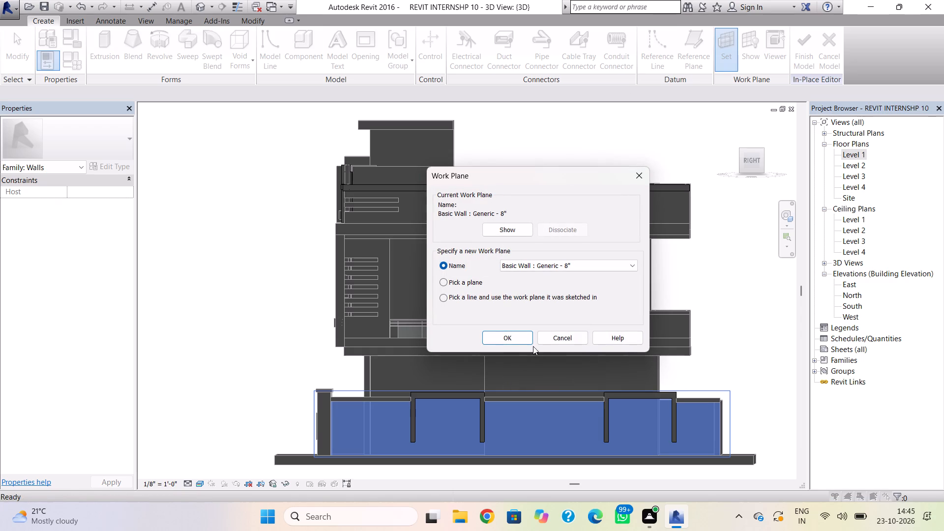
left_click(445, 279)
left_click(496, 336)
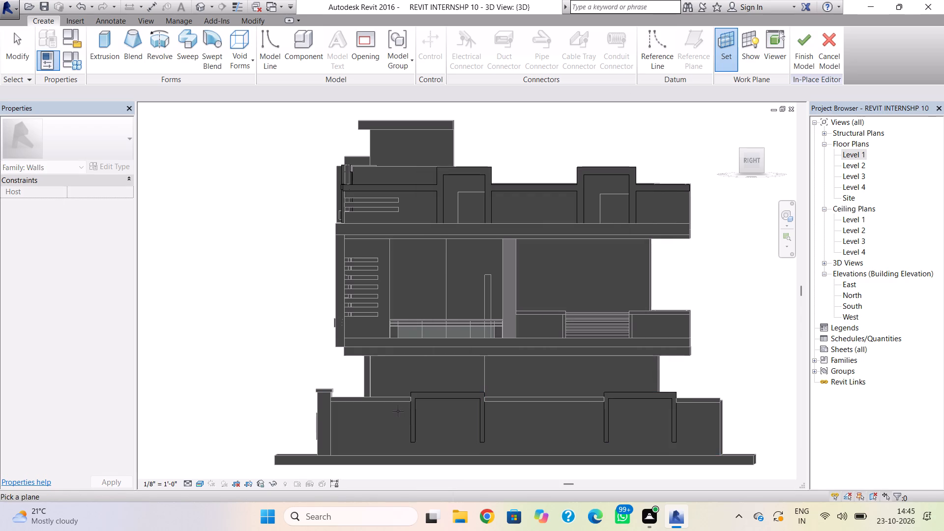
scroll(346, 450, "up", 4)
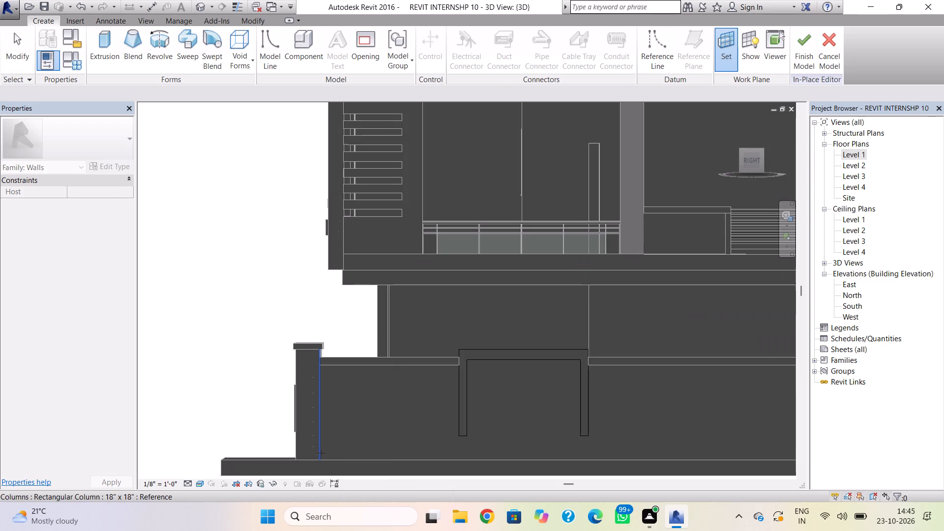
left_click(336, 458)
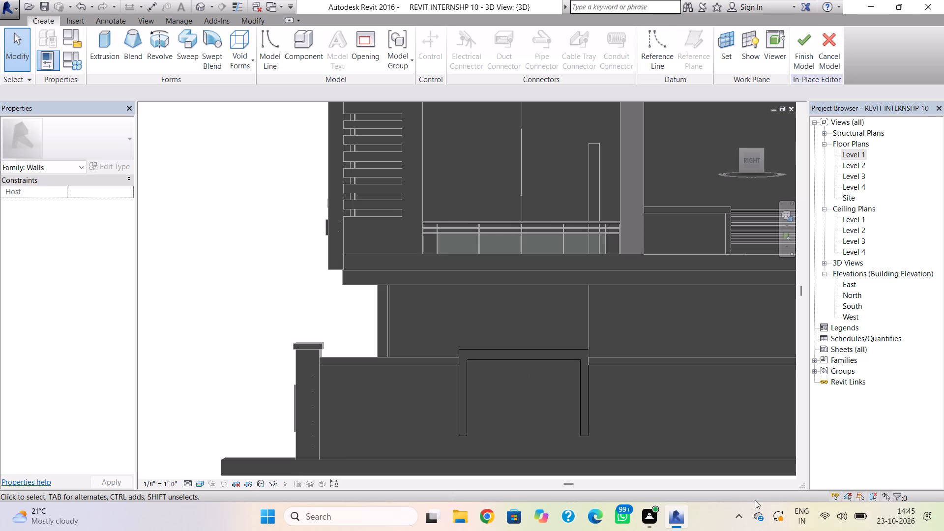
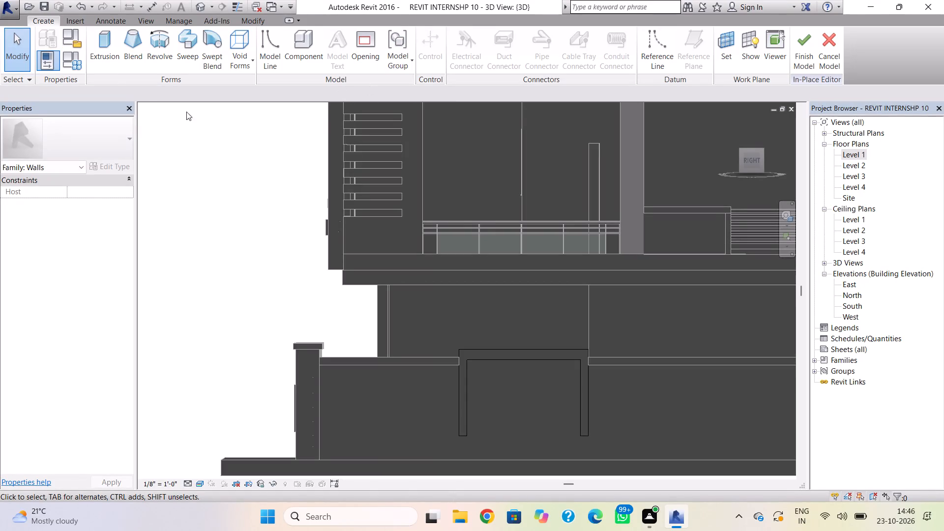
Start an extrusion and sketch an upright rectangle about 10 1/2" wide on the side compound wall beside the corner column.
left_click(109, 56)
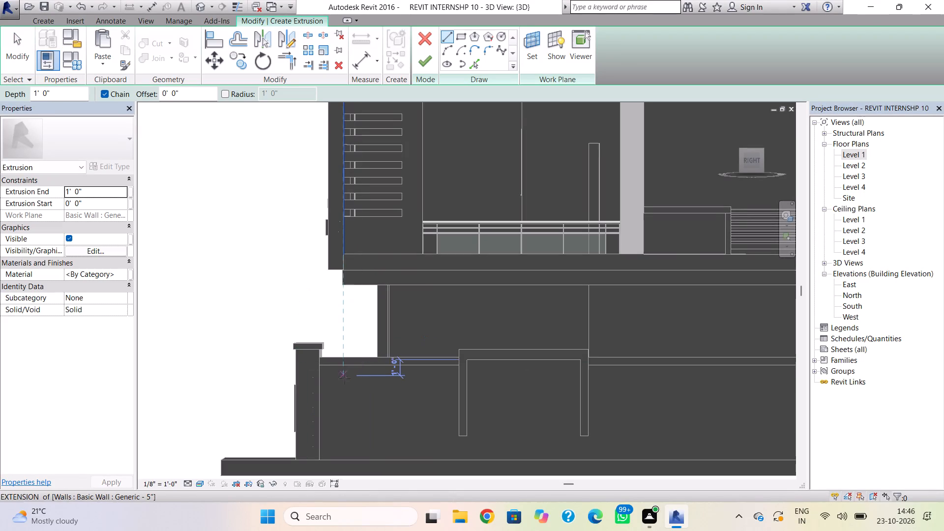
left_click(456, 34)
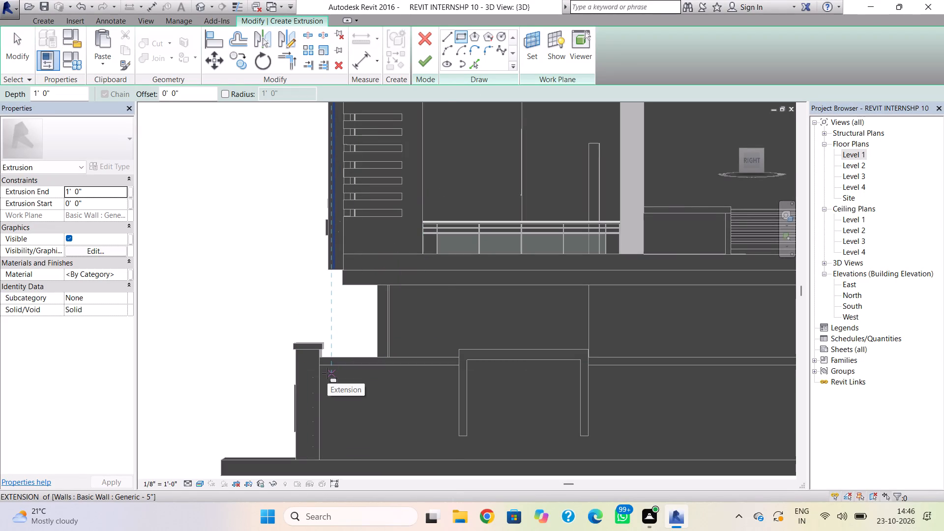
left_click(338, 382)
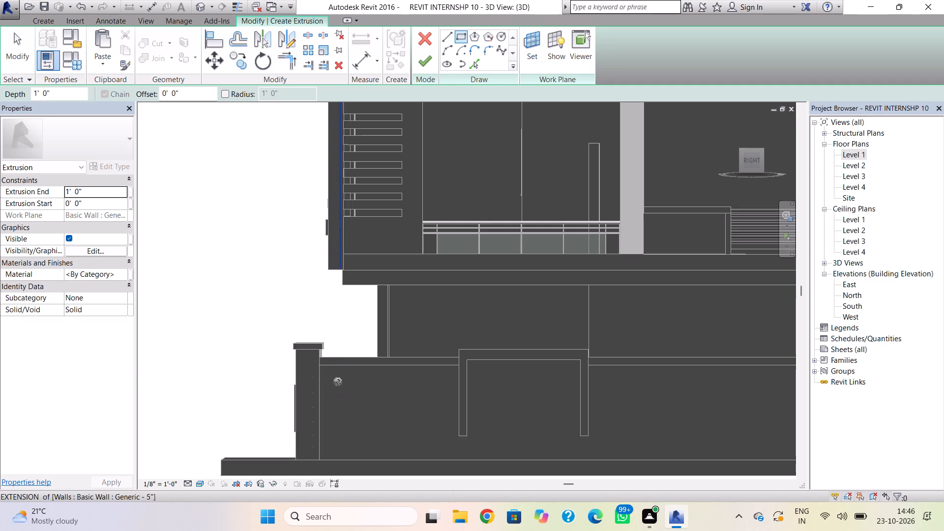
left_click(354, 427)
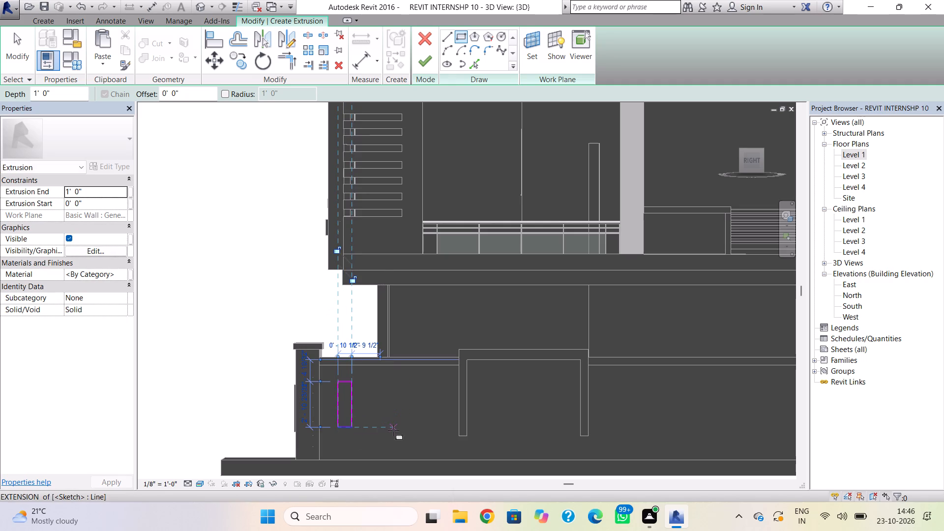
key("Escape")
key("Escape")
Copy the upright rectangle twice along the wall at the same height, making a row of three.
left_click_drag(374, 379, 335, 432)
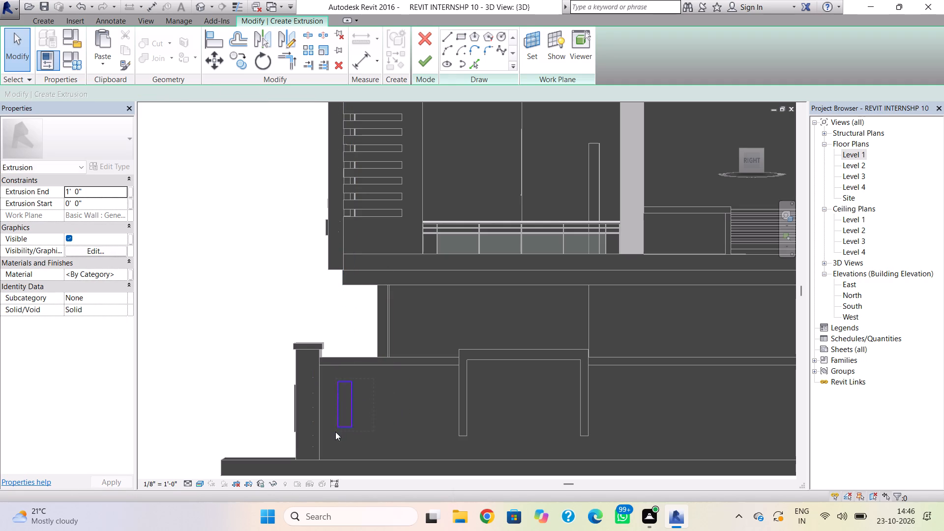
left_click_drag(335, 432, 335, 433)
key("ctrl+c")
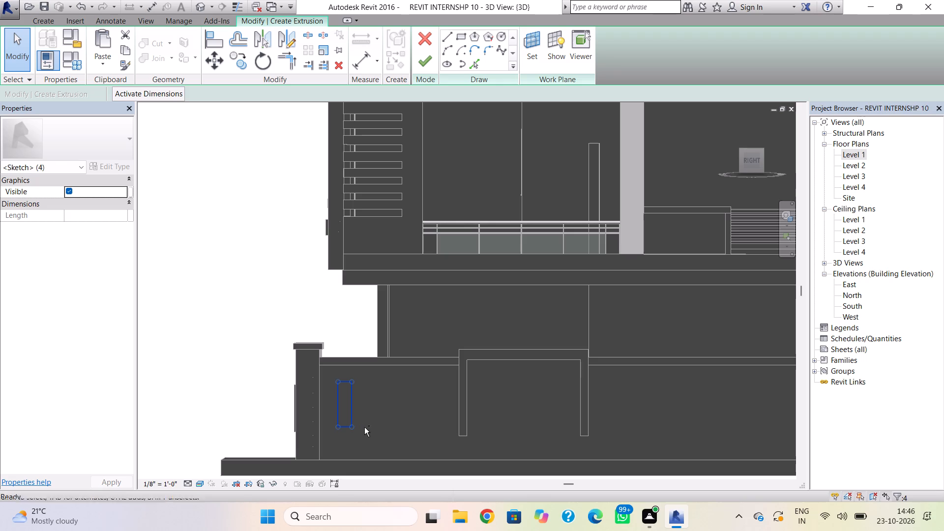
key("ctrl+v")
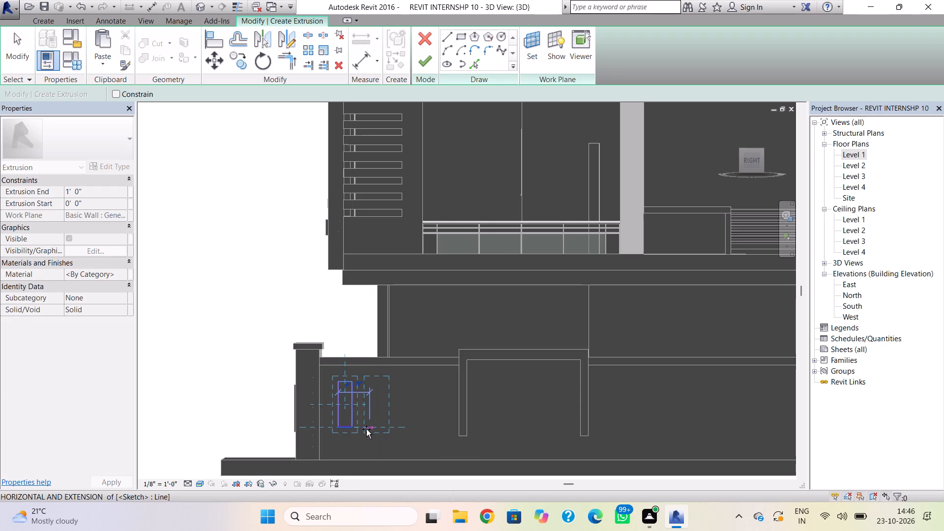
left_click(366, 429)
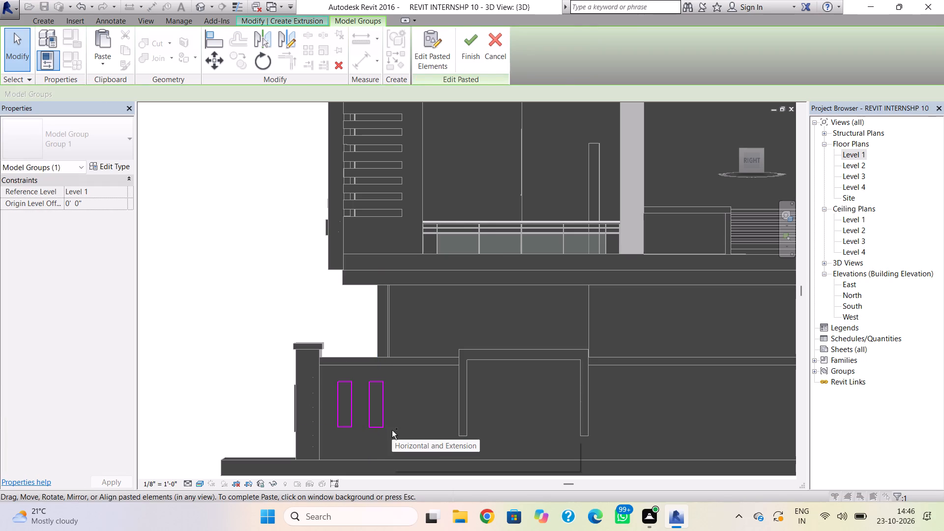
key("ctrl+v")
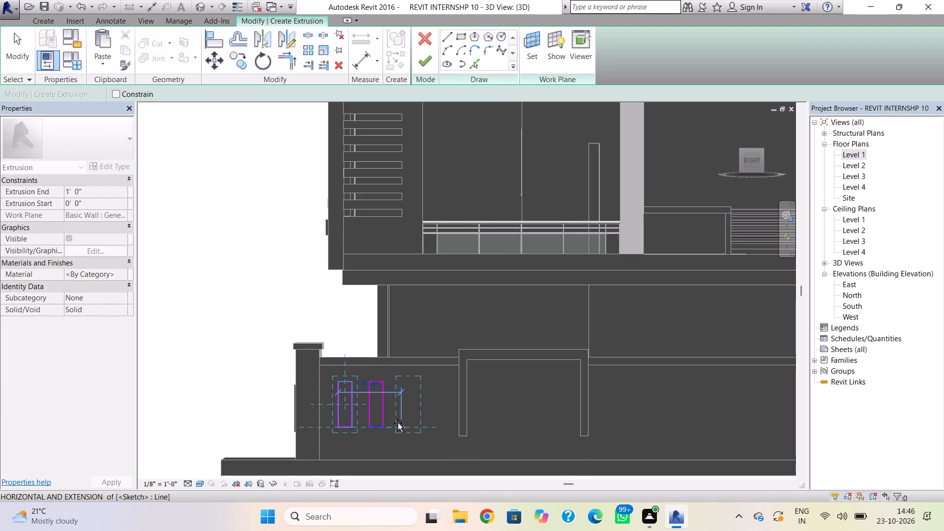
left_click(398, 423)
key("Escape")
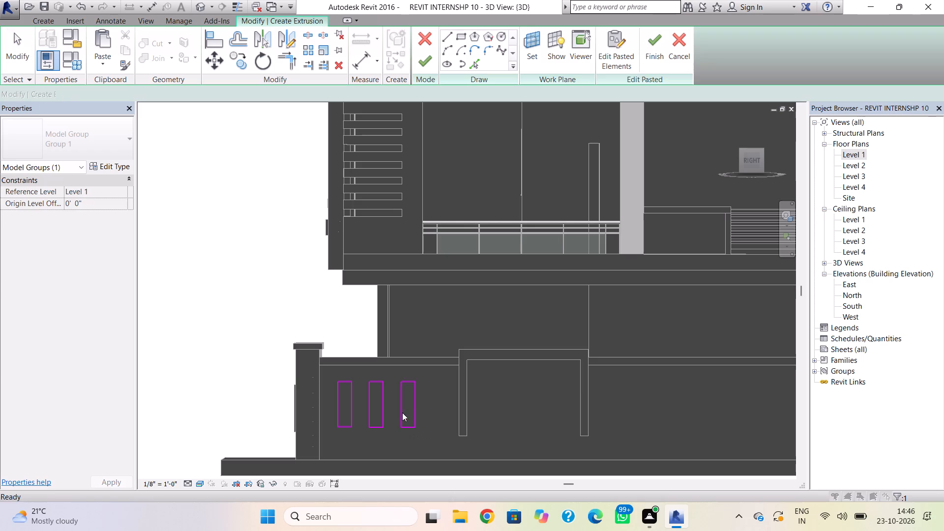
Nudge the middle rectangle four steps and the third eight steps toward the corner column, spacing the row closely and evenly.
left_click_drag(388, 374, 365, 439)
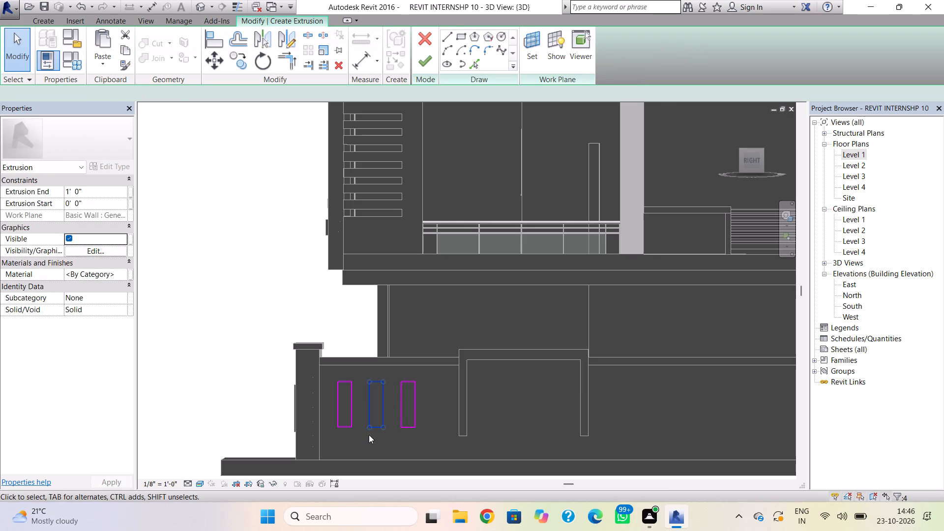
key("Left")
key("Left")
key("Left")
key("Left")
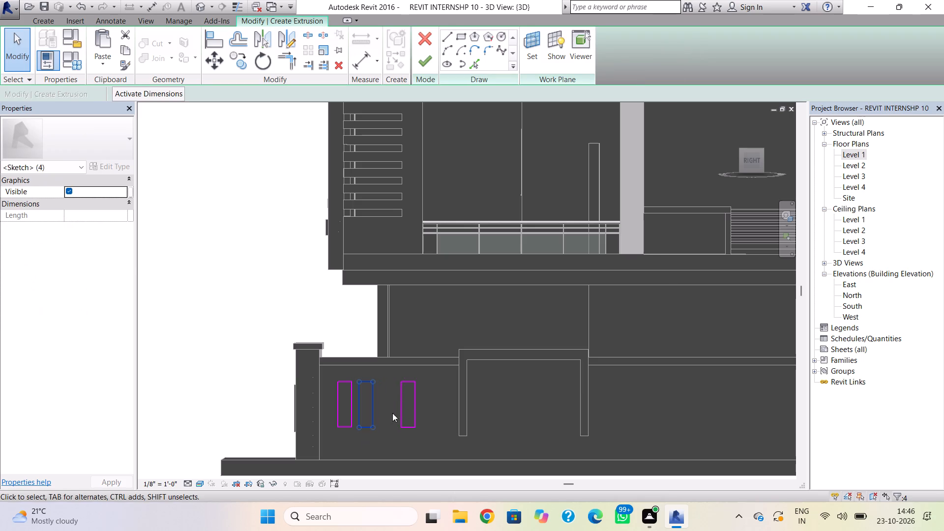
left_click_drag(422, 373, 396, 431)
key("Left")
key("Left")
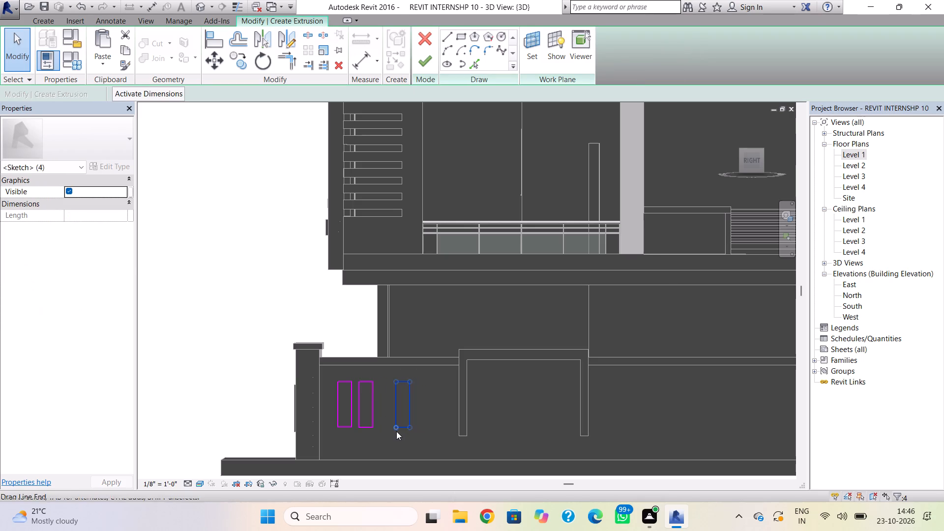
key("Left")
key("Left")
key("Left")
key("Left")
key("Left")
key("Left")
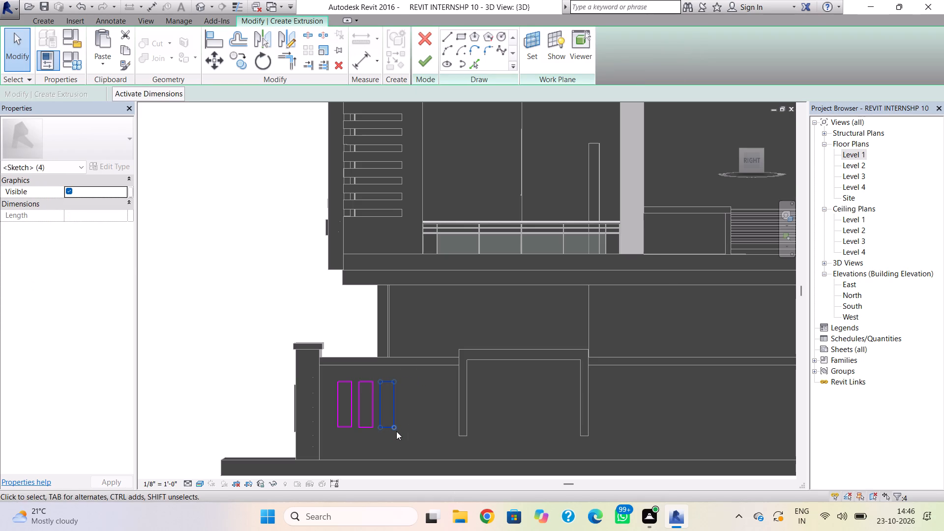
Nudge all three rectangles eleven steps away from the corner column and two steps down, between the column and first frame.
scroll(373, 423, "up", 3)
left_click(428, 411)
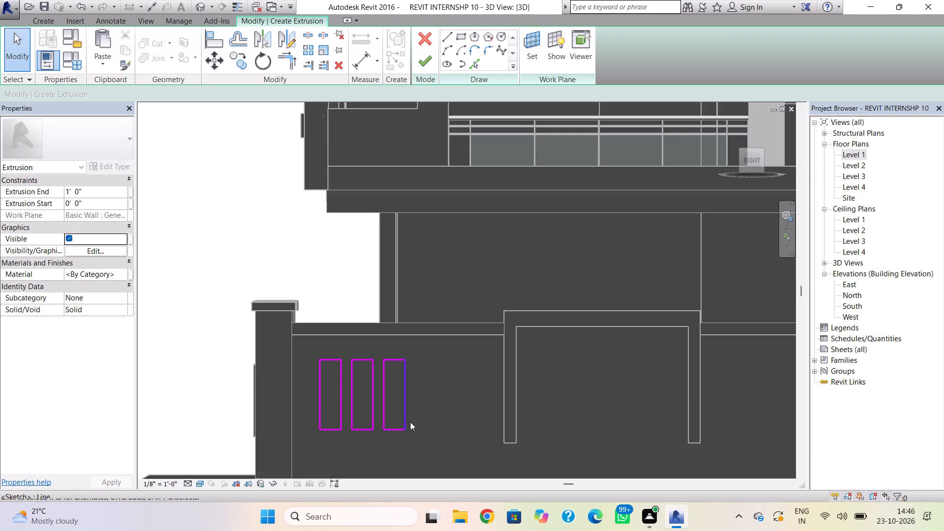
left_click_drag(434, 350, 330, 427)
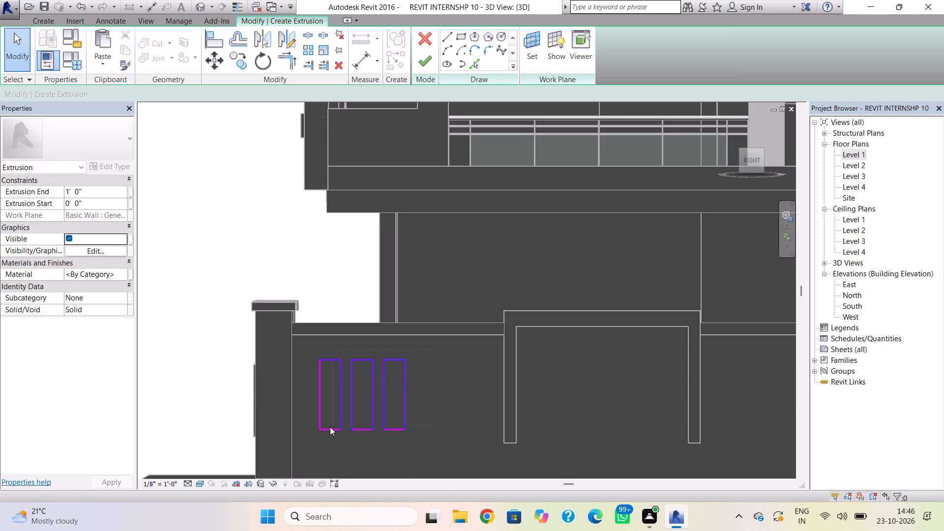
left_click_drag(330, 427, 313, 437)
key("Right")
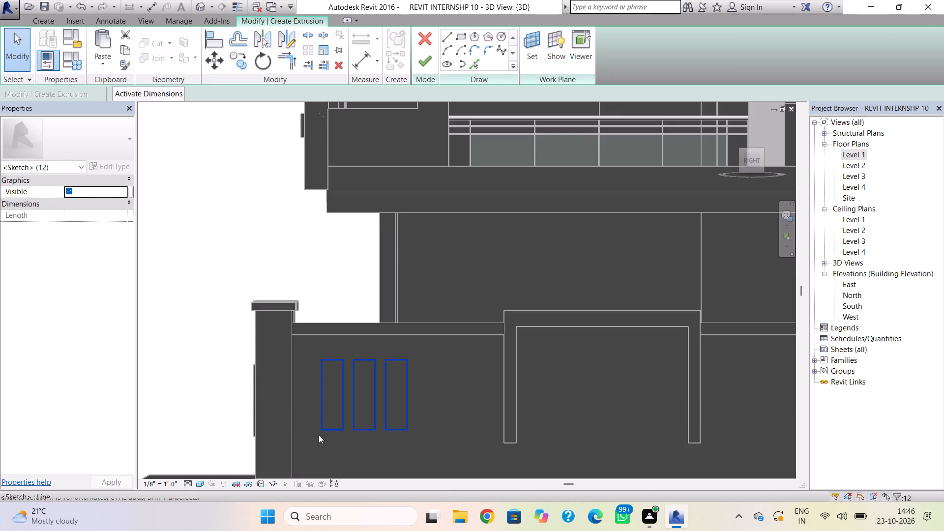
key("Right")
key("Right")
key("Right")
key("Right")
key("Right")
key("Right")
key("Down")
key("Down")
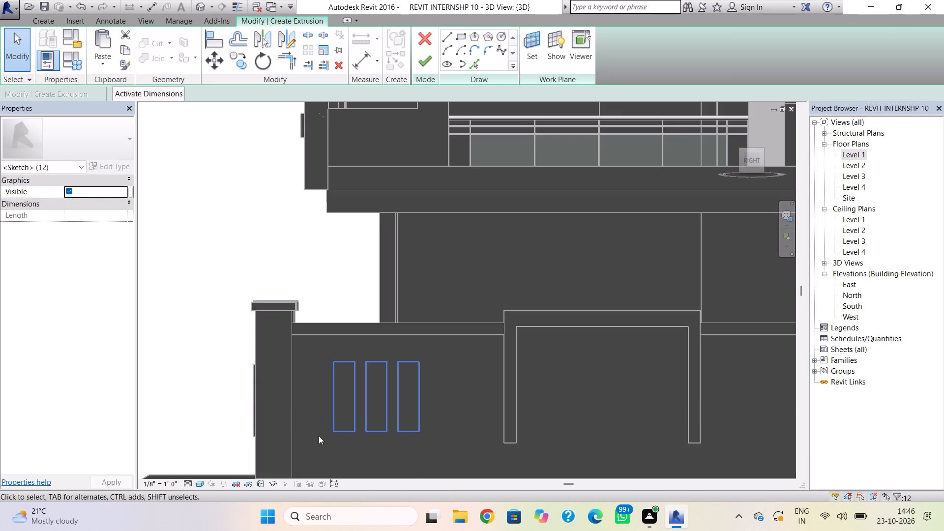
key("Right")
key("Right")
key("Right")
key("Right")
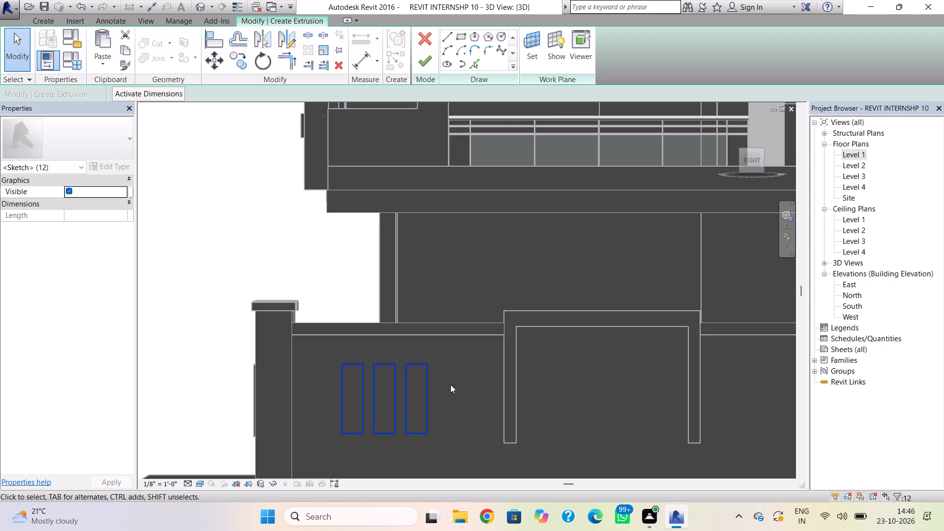
Copy the three-rectangle set between the two raised frames and beyond the far frame, and complete the 1'-0" deep extrusion.
key("ctrl+c")
key("ctrl+v")
scroll(558, 406, "down", 2)
middle_click_drag(552, 417, 402, 414)
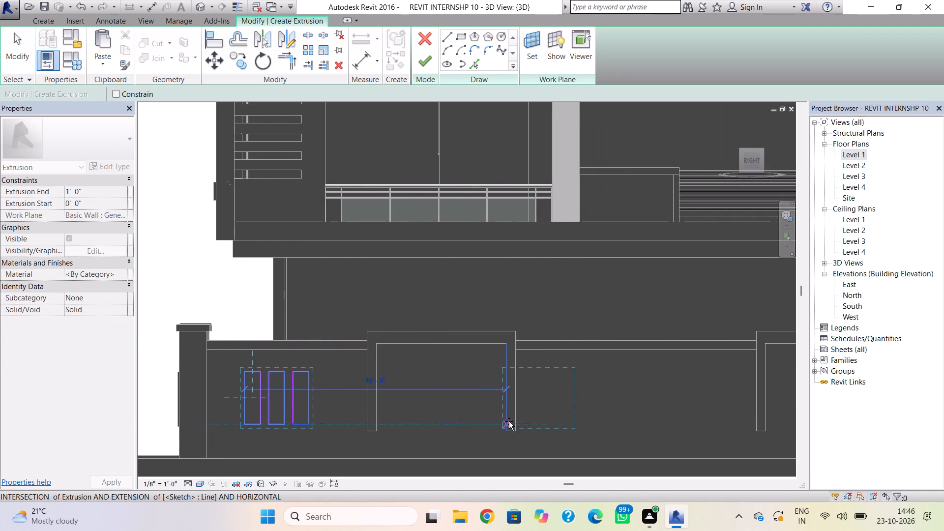
left_click(582, 420)
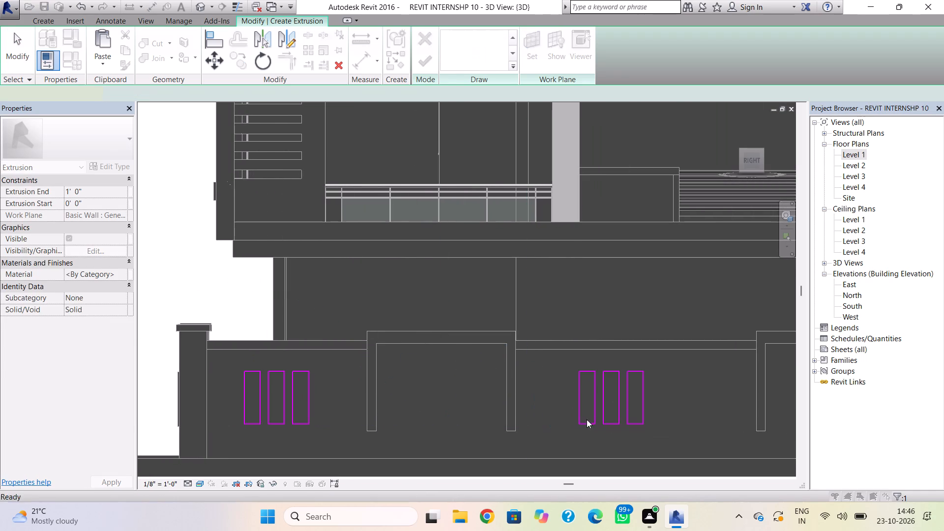
scroll(606, 419, "down", 2)
middle_click_drag(606, 419, 417, 400)
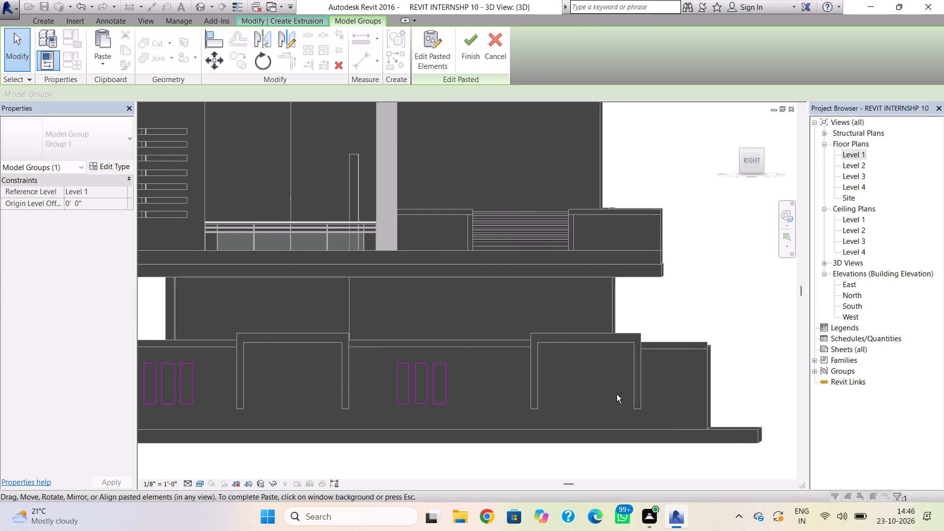
key("ctrl+v")
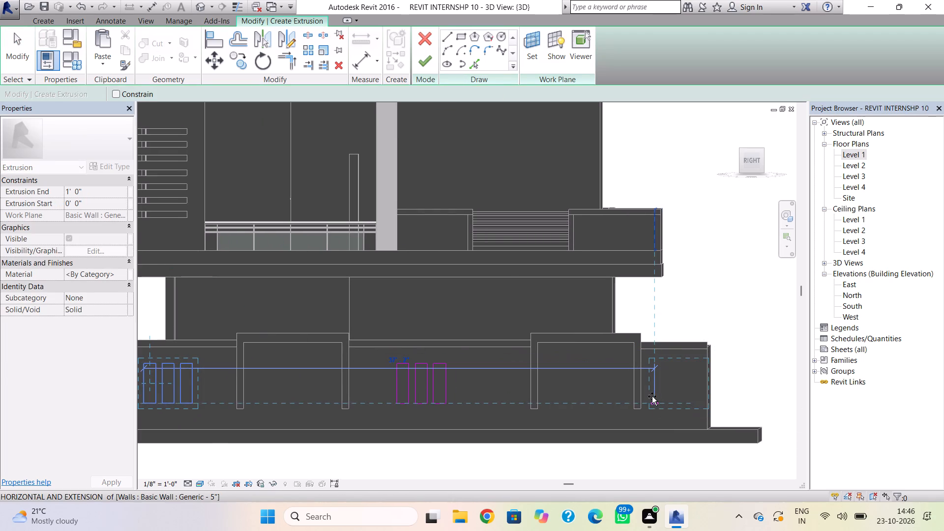
scroll(650, 393, "up", 4)
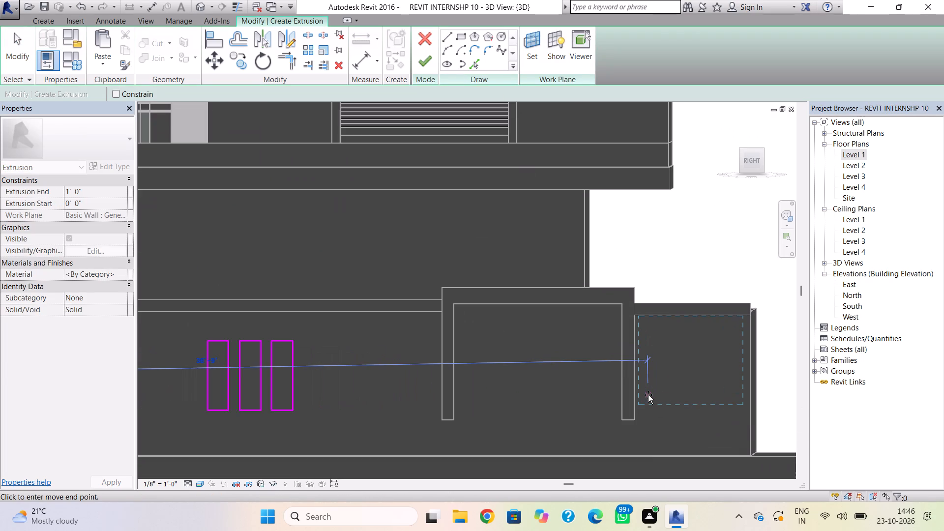
left_click(649, 400)
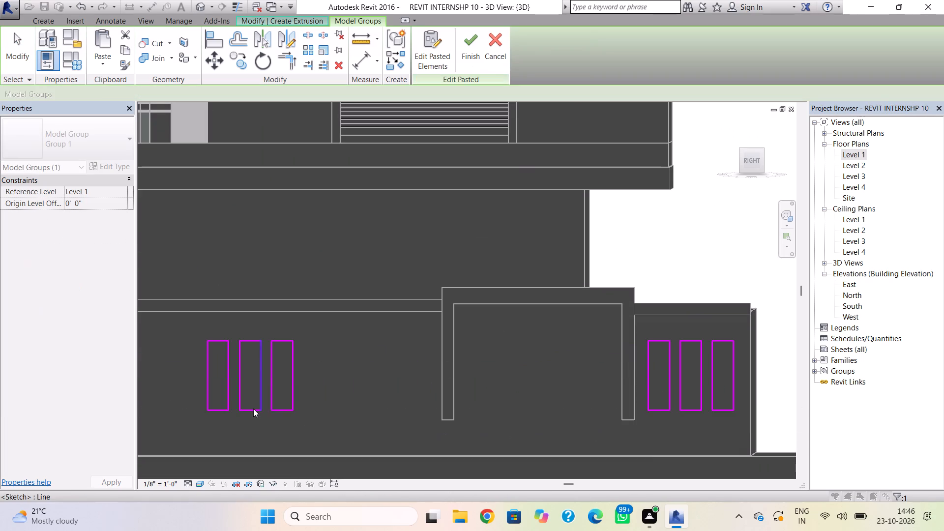
key("Escape")
left_click(420, 63)
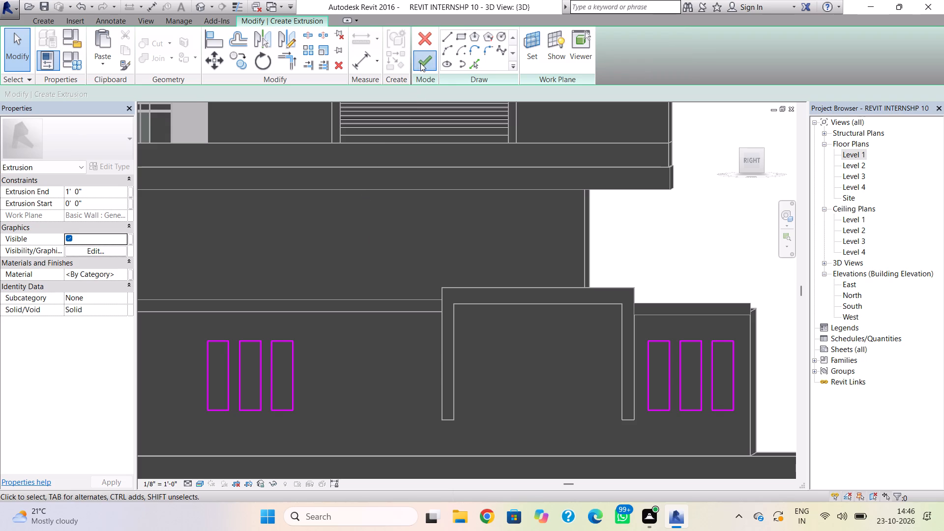
Reduce the fins' projection from the compound wall by pulling the extrusion's outer face back toward the wall.
right_click_drag(240, 335, 369, 417, "shift")
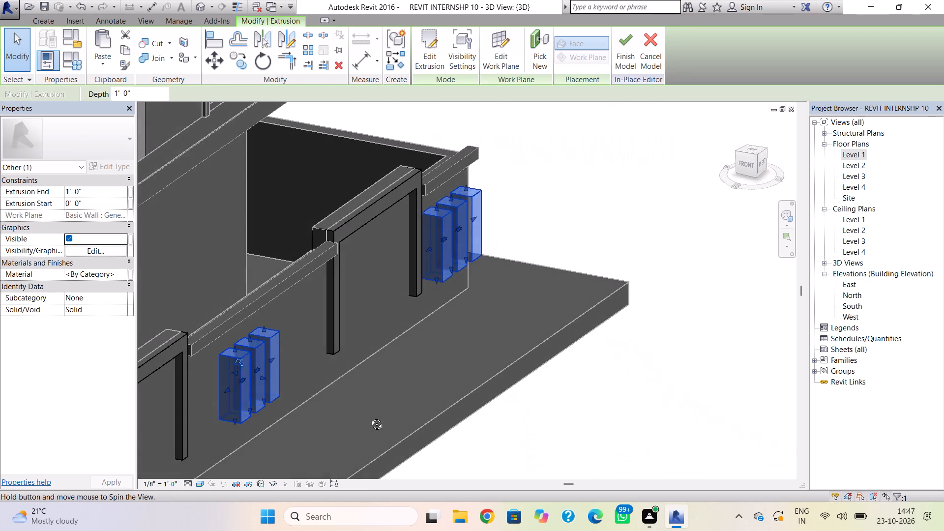
right_click_drag(369, 417, 366, 421, "shift")
scroll(268, 386, "up", 6)
middle_click_drag(241, 378, 289, 376)
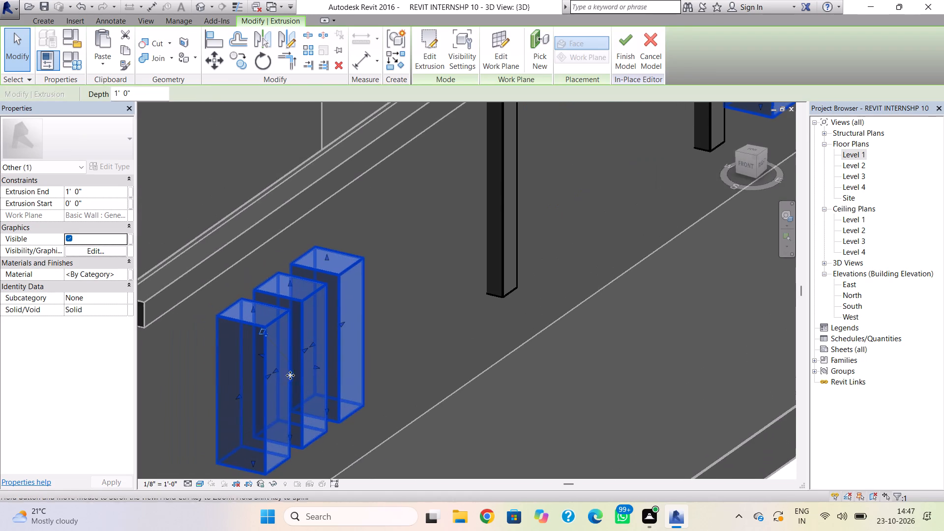
scroll(283, 369, "up", 7)
left_click_drag(246, 336, 244, 336)
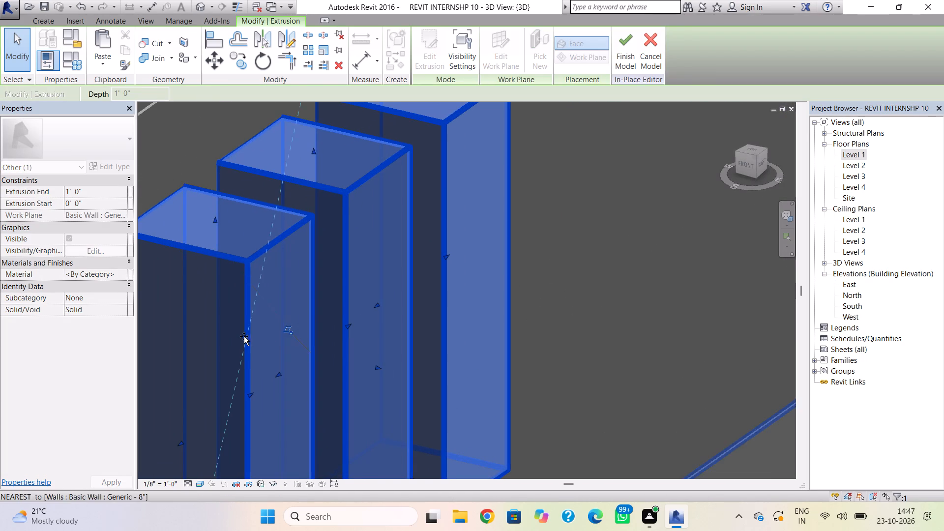
left_click_drag(244, 336, 208, 295)
left_click_drag(381, 366, 337, 339)
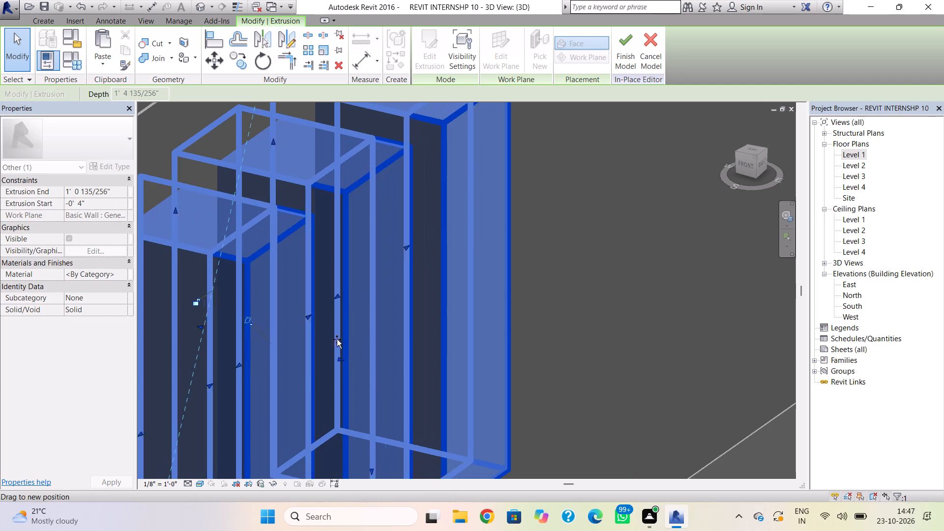
left_click_drag(337, 339, 319, 320)
left_click(515, 314)
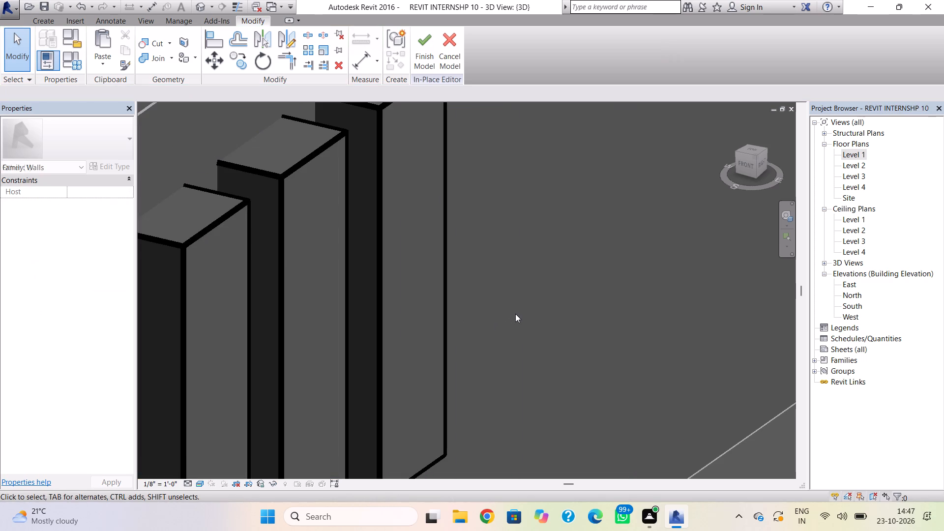
Check the three fin groups along the side compound wall and finish the in-place wall model.
scroll(510, 347, "down", 13)
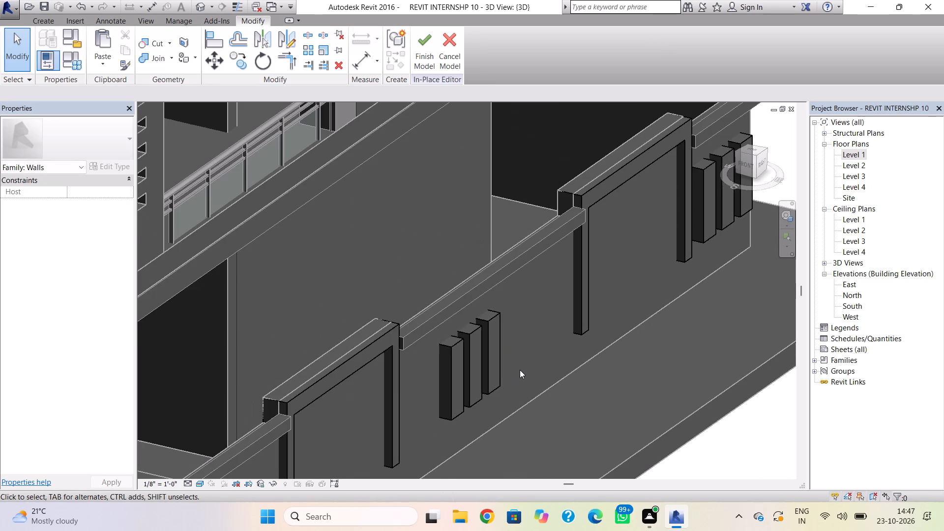
scroll(495, 387, "down", 3)
middle_click_drag(499, 365, 503, 321)
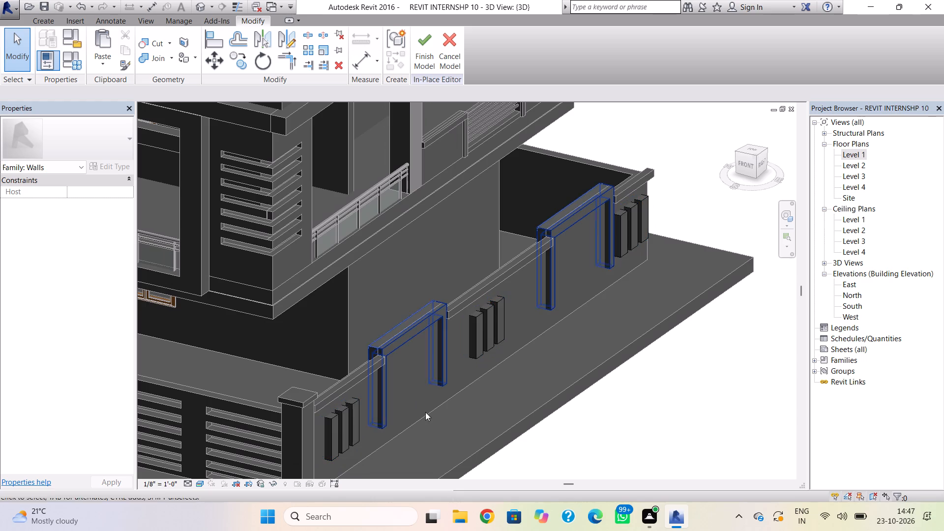
scroll(625, 217, "up", 7)
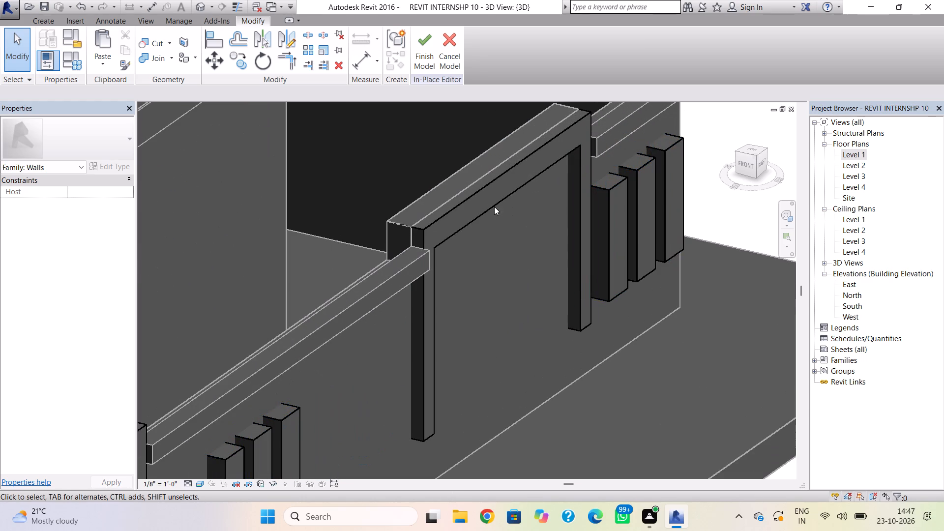
left_click(428, 54)
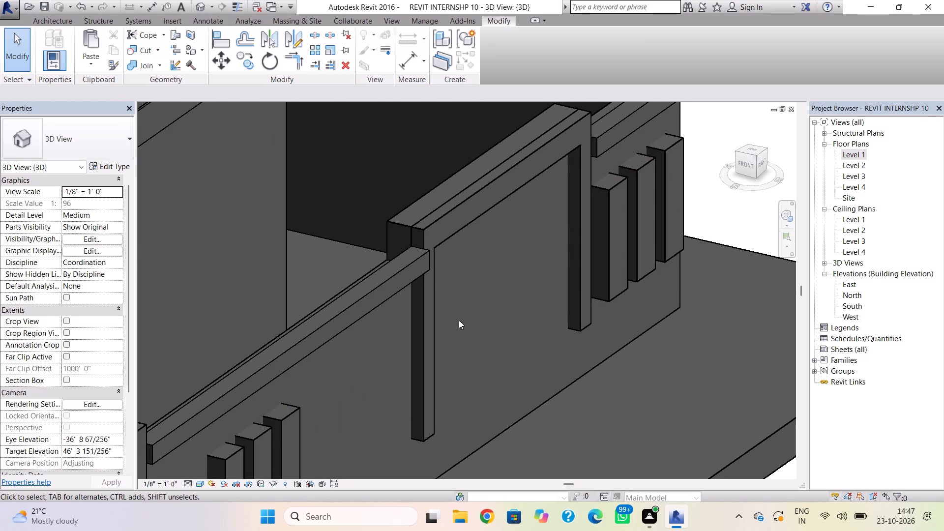
Examine the finished fin groups and raised frames on the side compound wall, and the building's front and right sides.
scroll(504, 337, "down", 4)
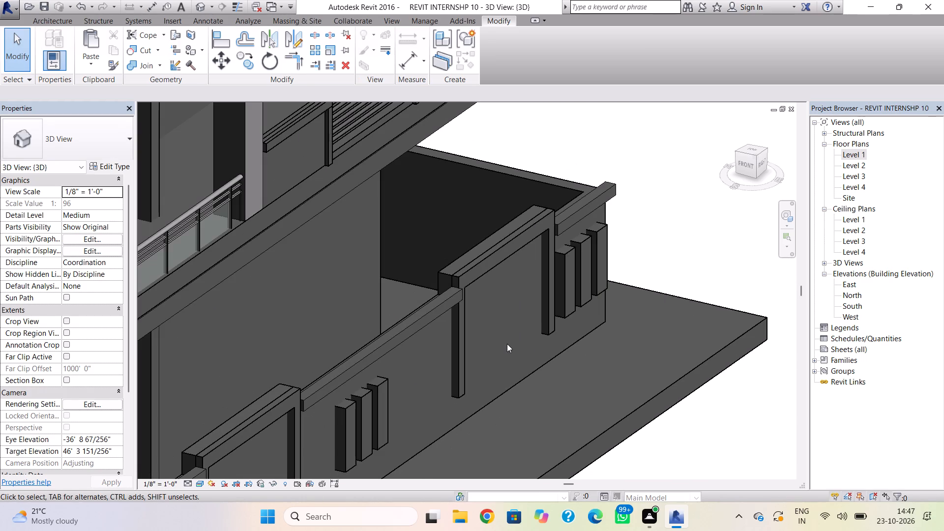
scroll(507, 344, "down", 3)
right_click_drag(513, 343, 428, 347, "shift")
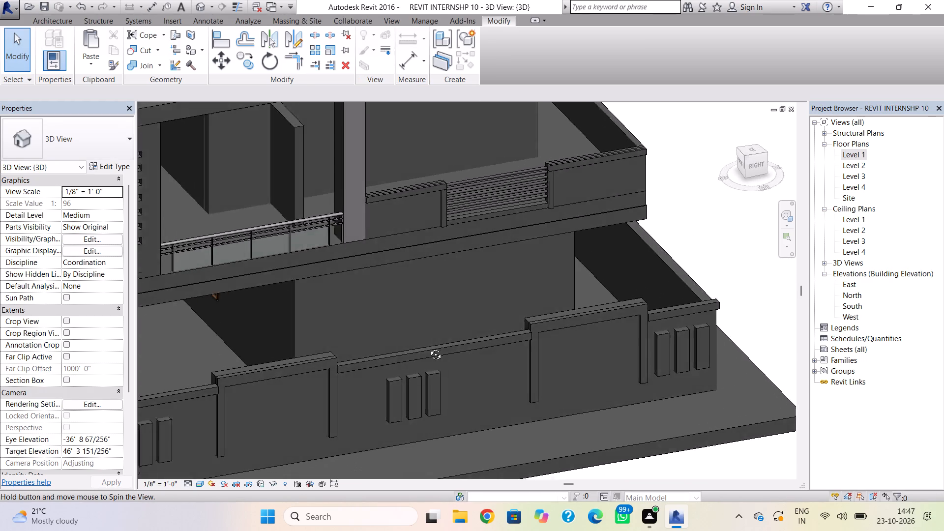
right_click_drag(428, 347, 426, 348, "shift")
scroll(426, 344, "down", 3)
middle_click_drag(444, 336, 523, 312)
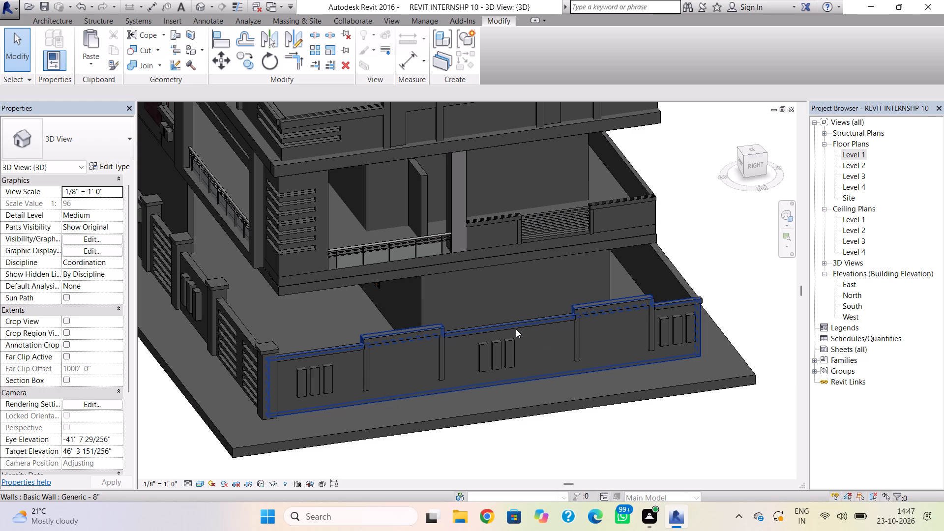
scroll(446, 307, "down", 4)
middle_click_drag(476, 322, 489, 342)
middle_click_drag(489, 342, 494, 356)
right_click_drag(353, 324, 432, 248, "shift")
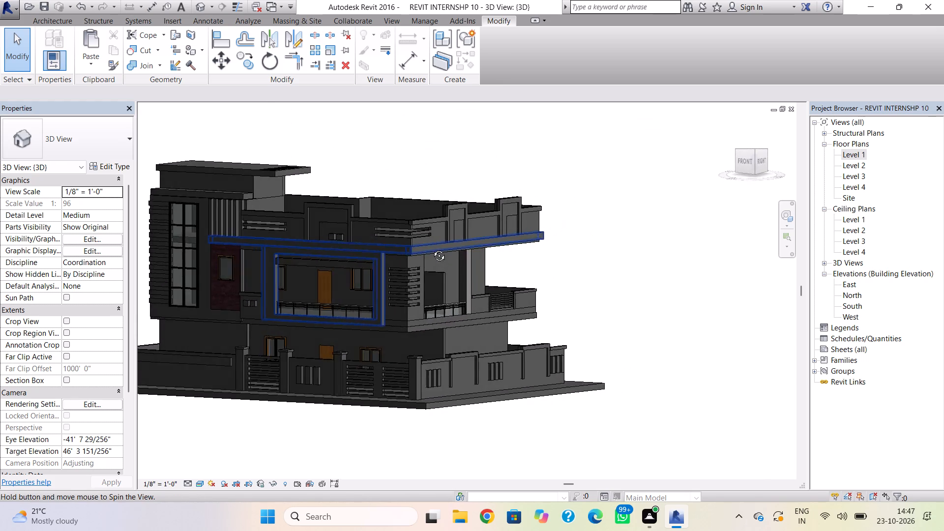
right_click_drag(432, 248, 367, 290, "shift")
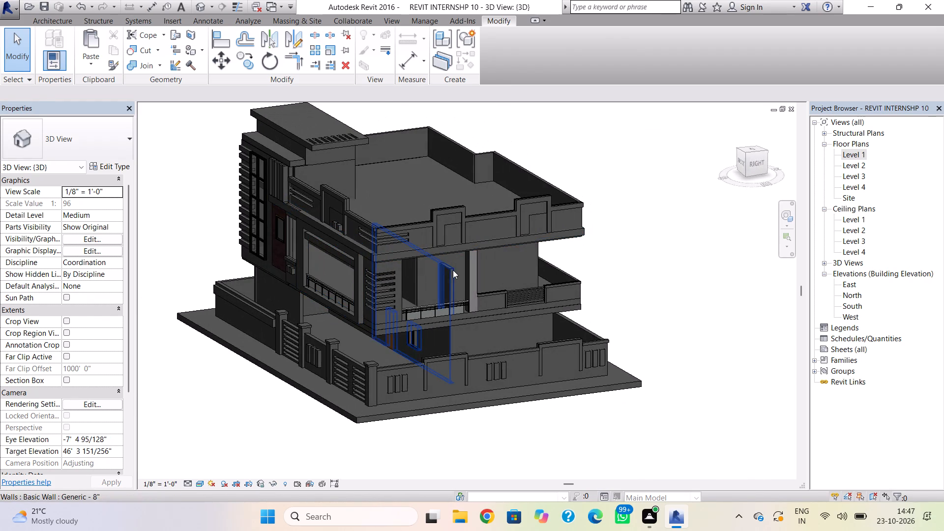
Set the unconnected height of the Generic - 8" wall running up from Level 1 beside the side balcony to 12'-0".
left_click(452, 270)
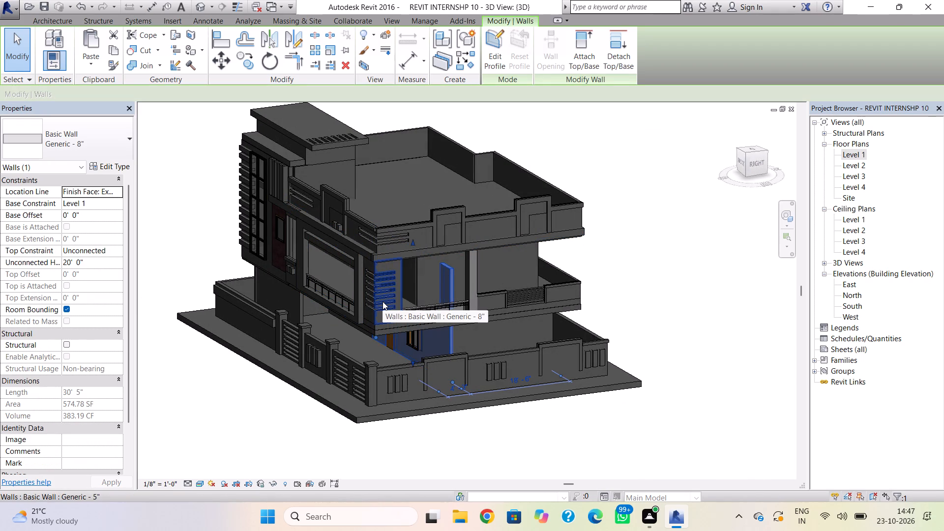
left_click(102, 267)
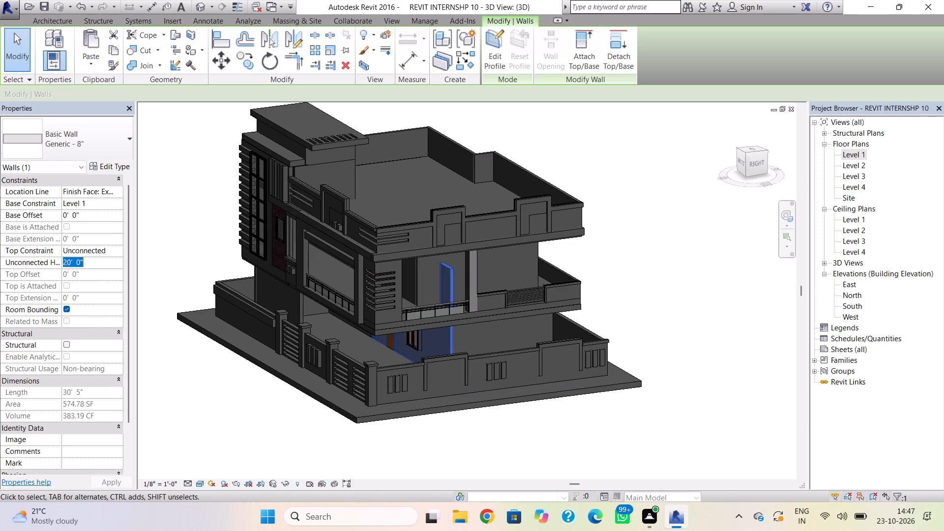
type("12")
key("Return")
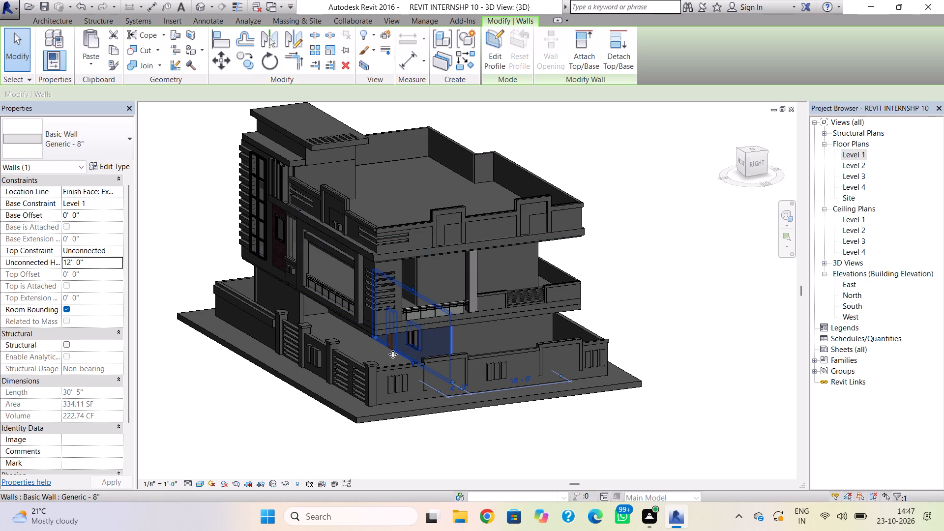
key("Escape")
Inspect the side balcony after the wall height change and the parapet above it from the front and right.
right_click_drag(486, 327, 443, 305, "shift")
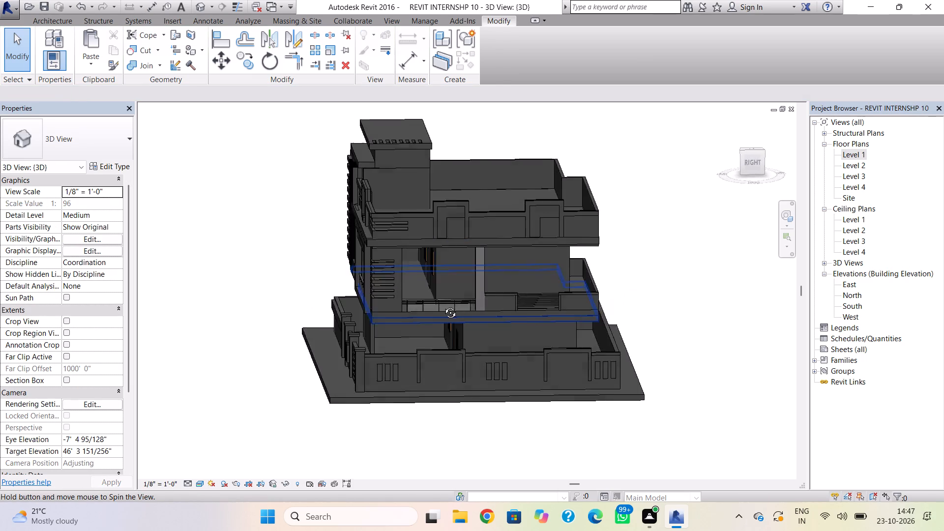
right_click_drag(443, 305, 547, 271, "shift")
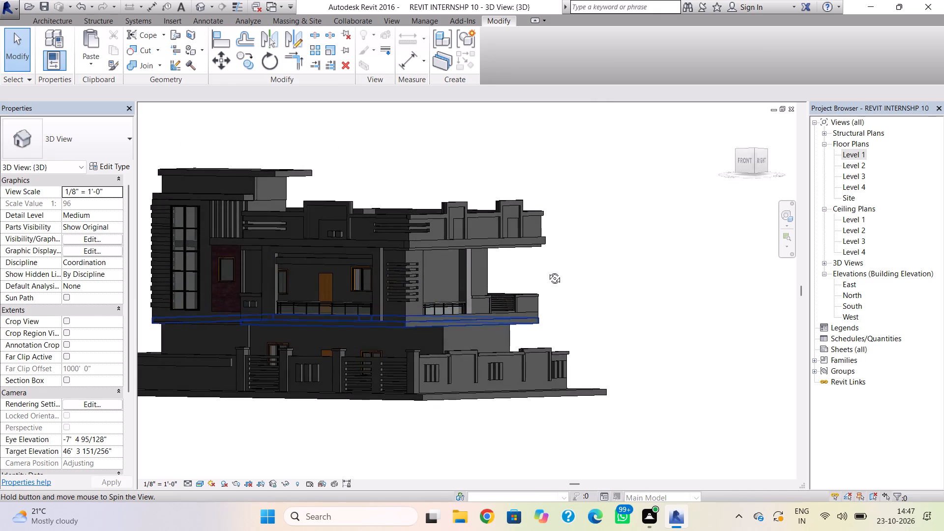
right_click_drag(547, 271, 594, 305, "shift")
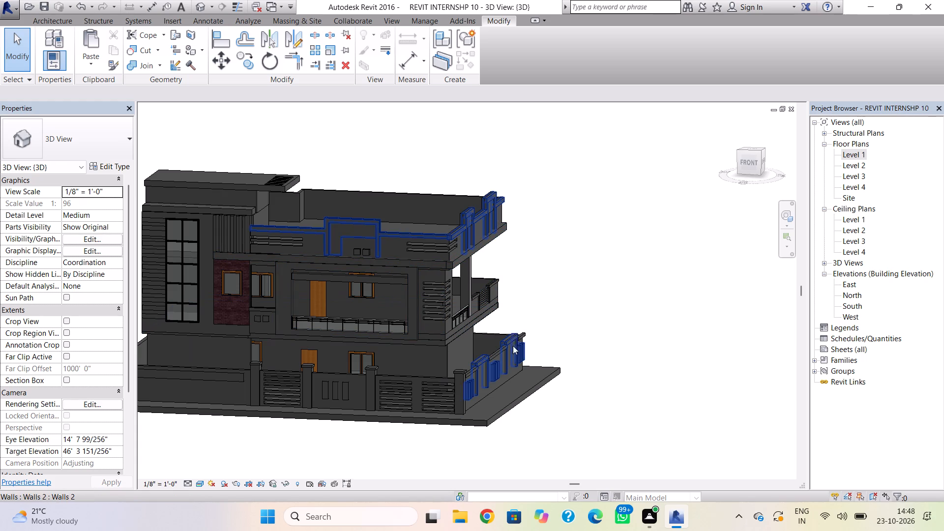
right_click_drag(601, 295, 468, 291, "shift")
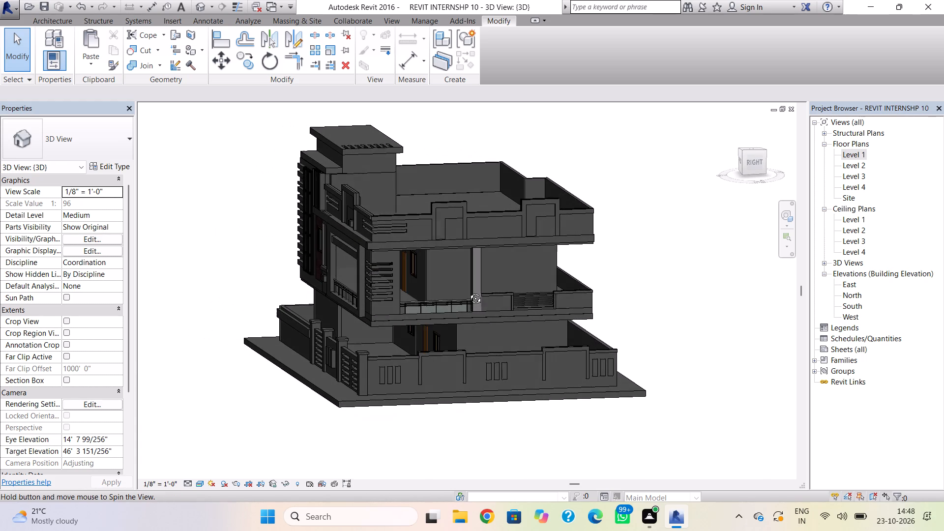
right_click_drag(468, 291, 467, 290, "shift")
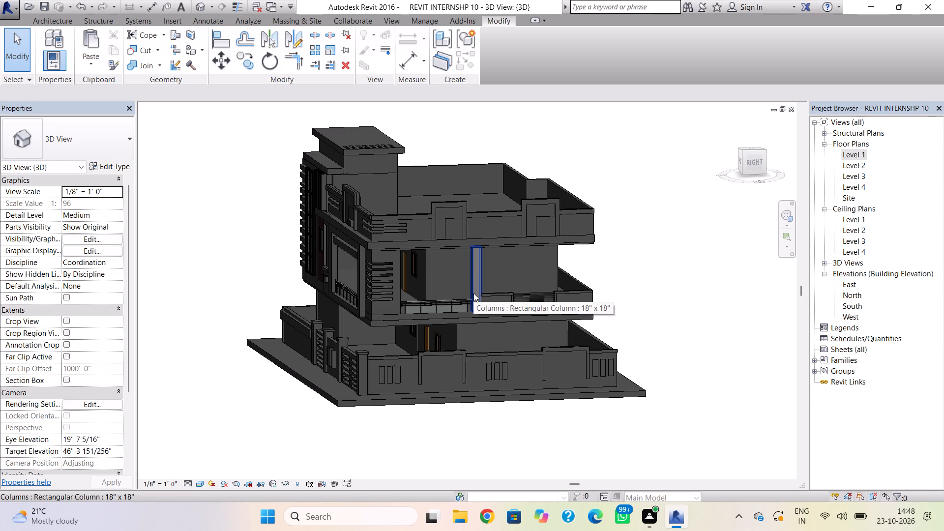
scroll(473, 293, "up", 3)
middle_click_drag(478, 295, 465, 317)
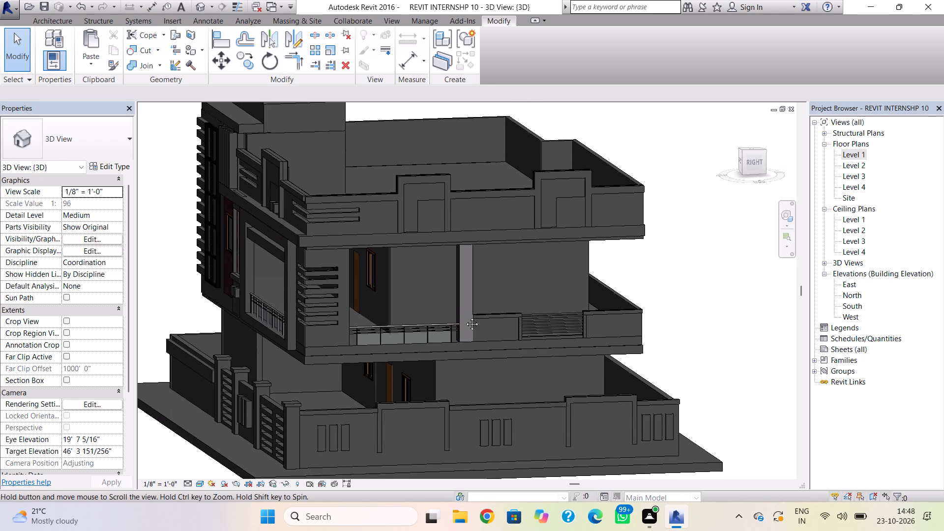
middle_click_drag(465, 317, 463, 317)
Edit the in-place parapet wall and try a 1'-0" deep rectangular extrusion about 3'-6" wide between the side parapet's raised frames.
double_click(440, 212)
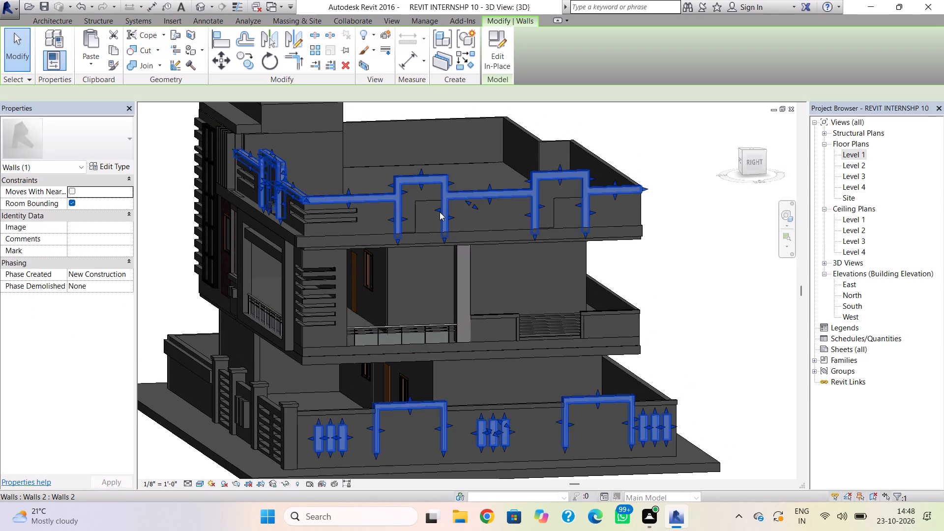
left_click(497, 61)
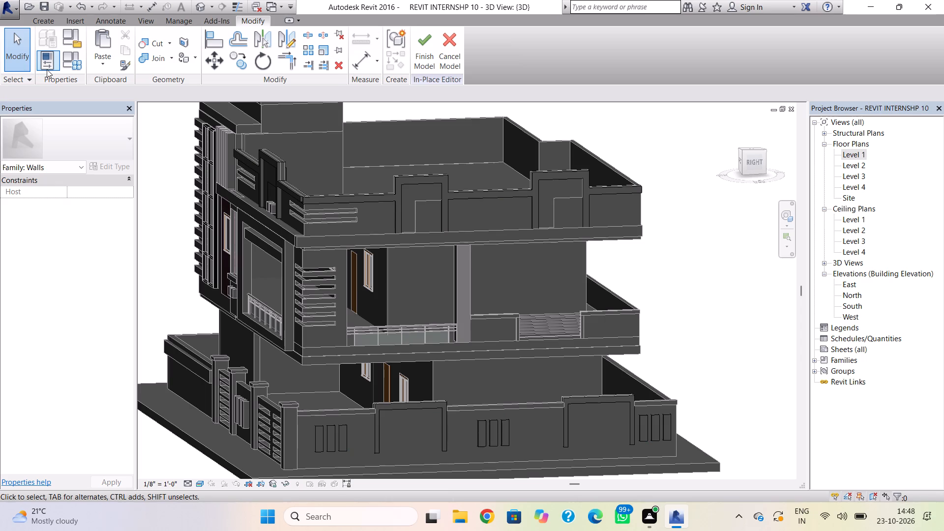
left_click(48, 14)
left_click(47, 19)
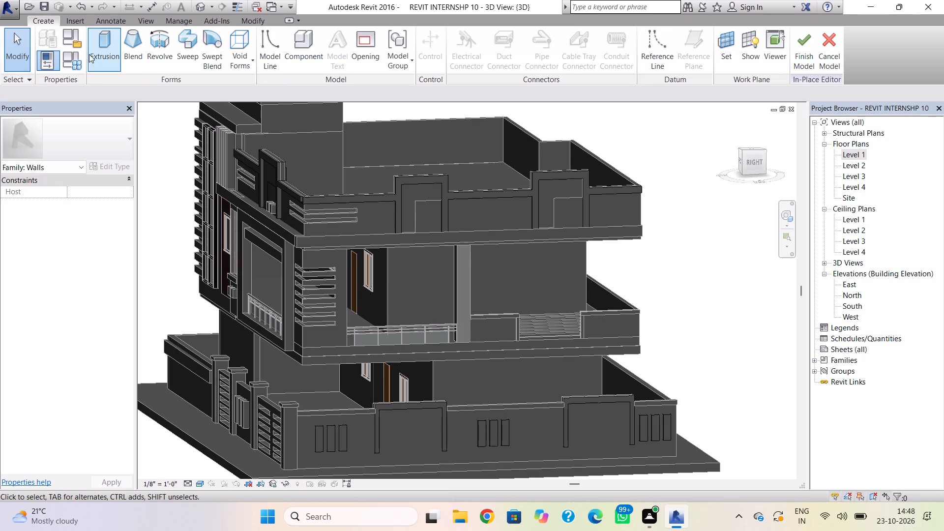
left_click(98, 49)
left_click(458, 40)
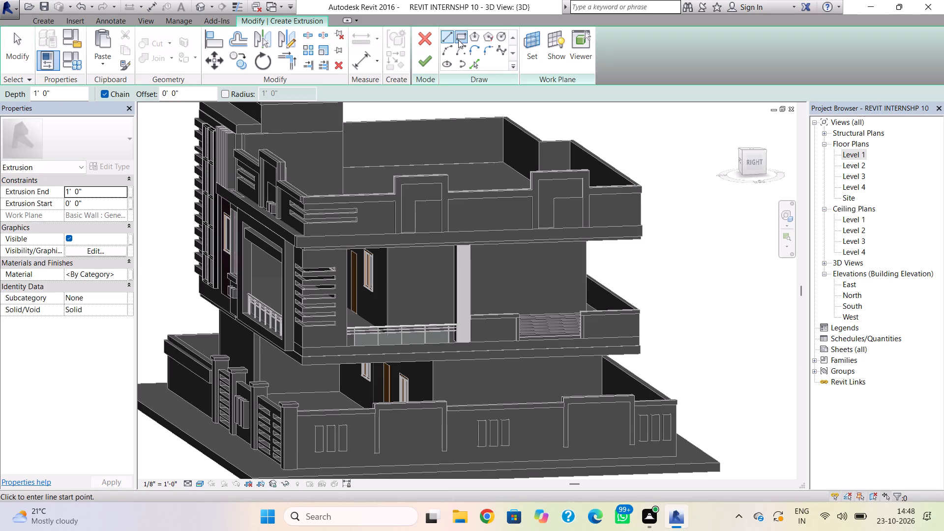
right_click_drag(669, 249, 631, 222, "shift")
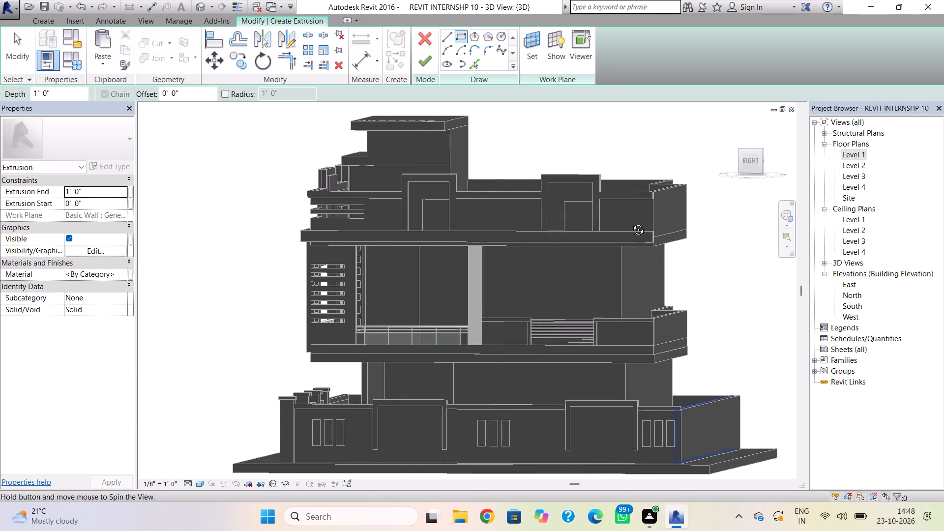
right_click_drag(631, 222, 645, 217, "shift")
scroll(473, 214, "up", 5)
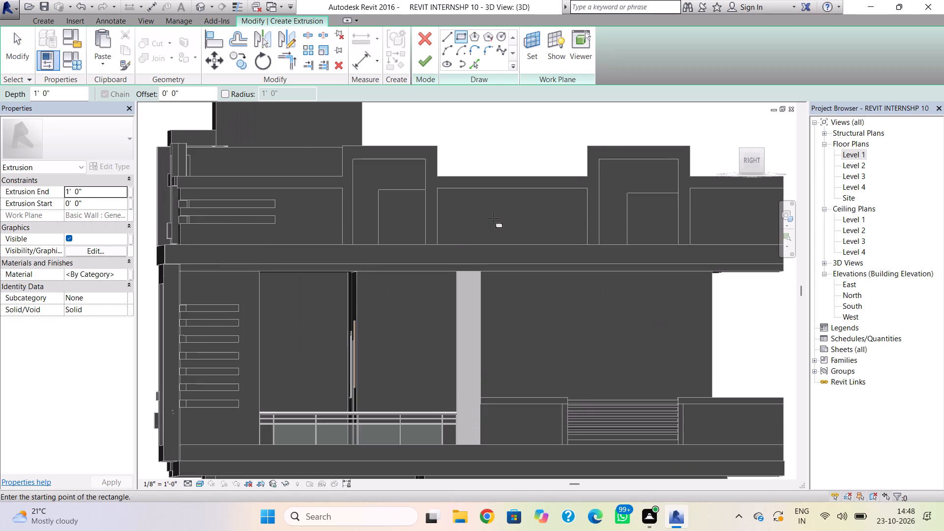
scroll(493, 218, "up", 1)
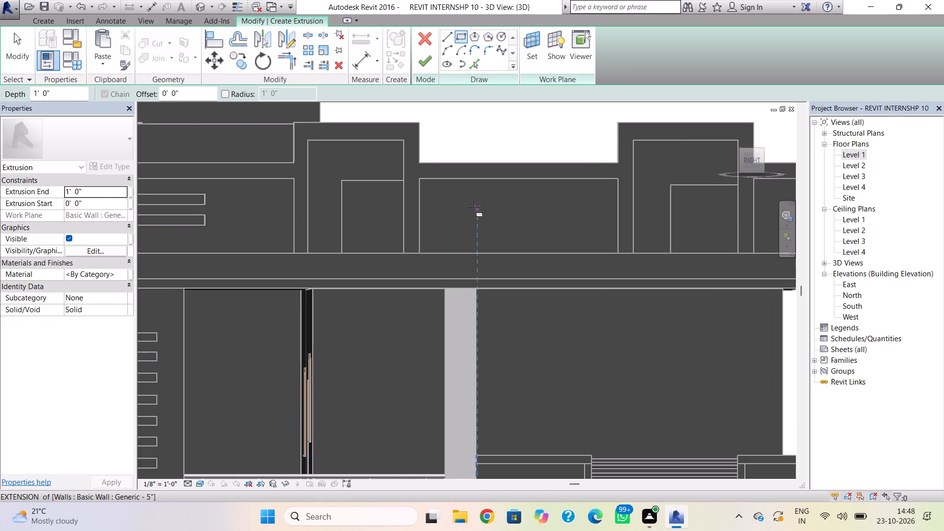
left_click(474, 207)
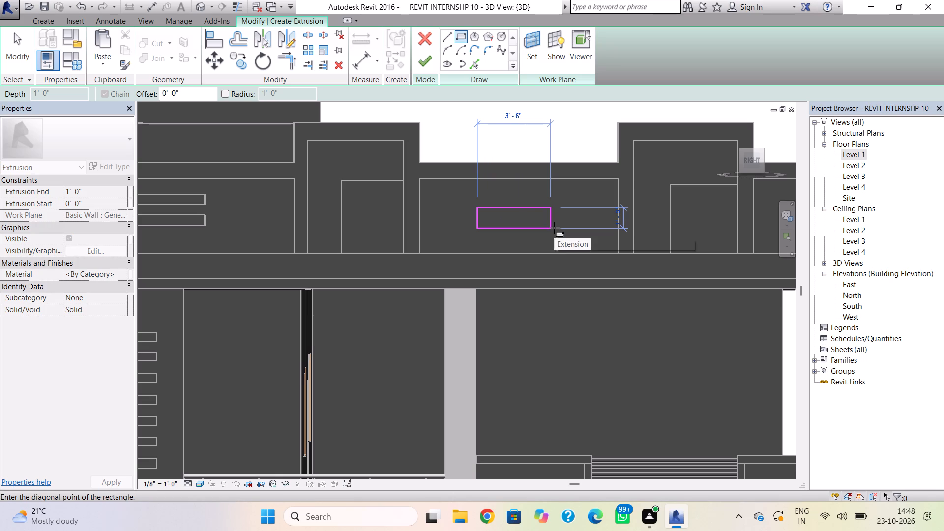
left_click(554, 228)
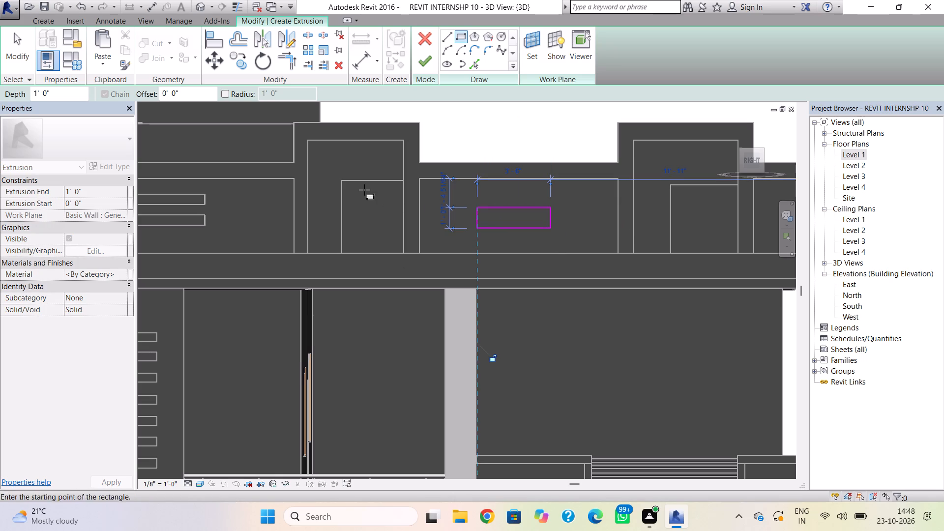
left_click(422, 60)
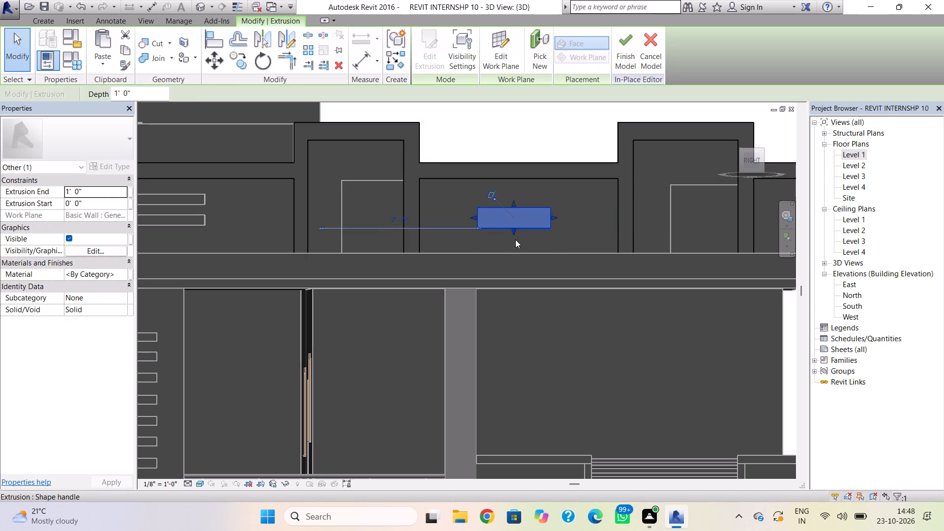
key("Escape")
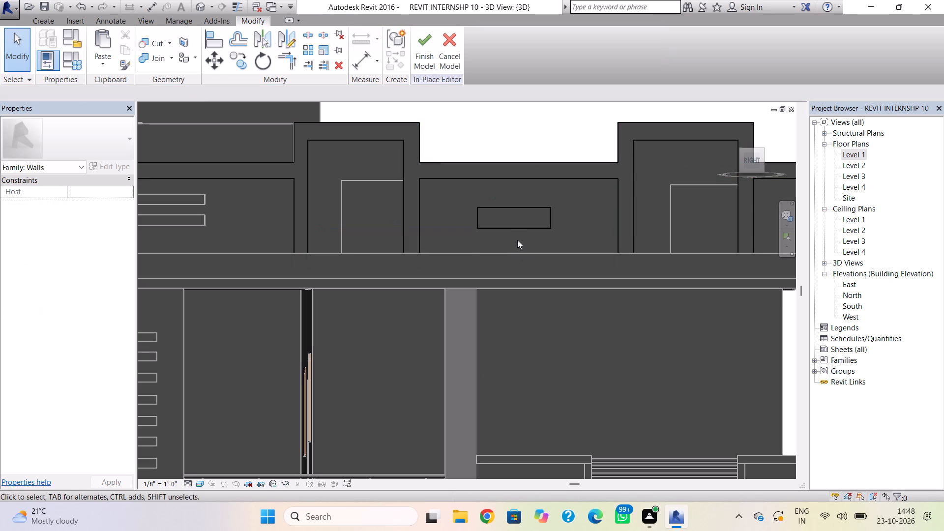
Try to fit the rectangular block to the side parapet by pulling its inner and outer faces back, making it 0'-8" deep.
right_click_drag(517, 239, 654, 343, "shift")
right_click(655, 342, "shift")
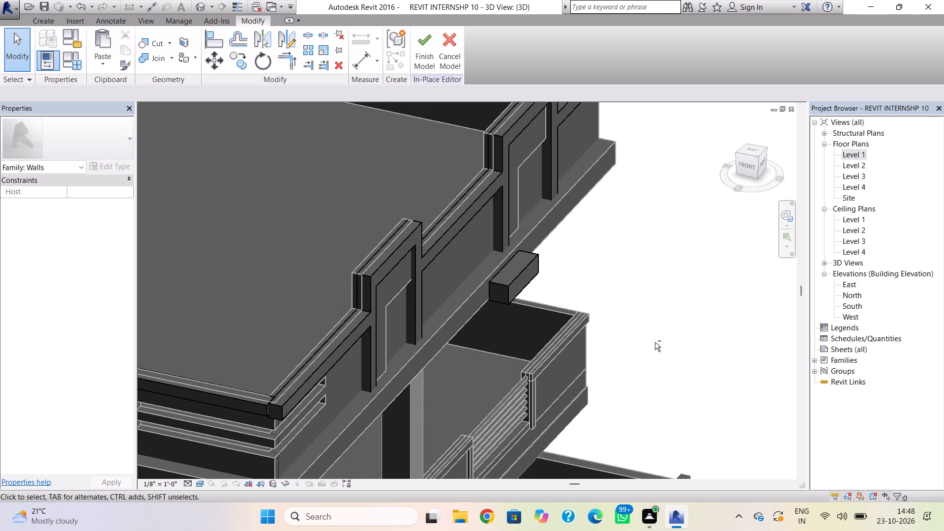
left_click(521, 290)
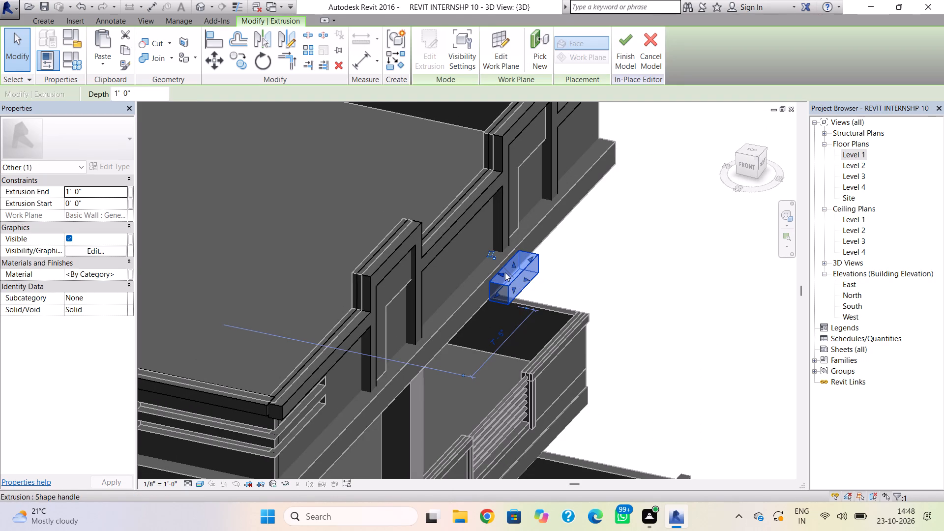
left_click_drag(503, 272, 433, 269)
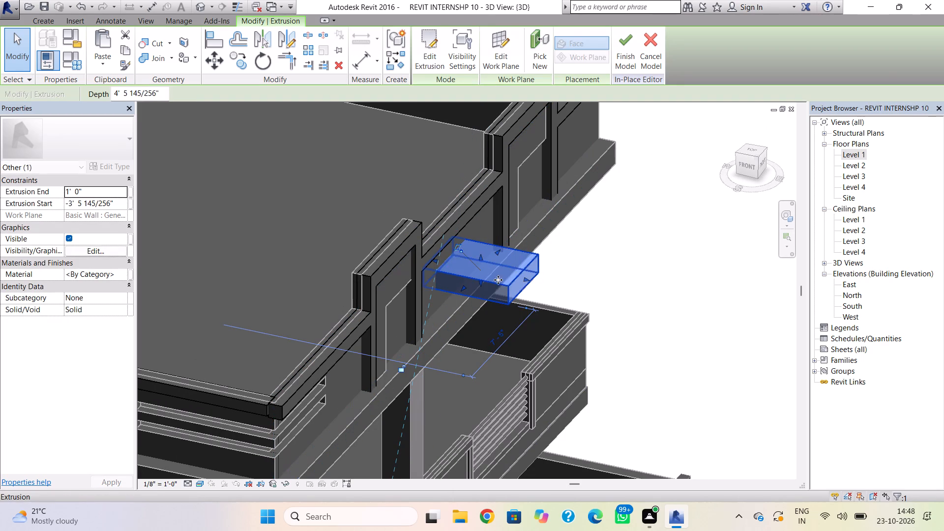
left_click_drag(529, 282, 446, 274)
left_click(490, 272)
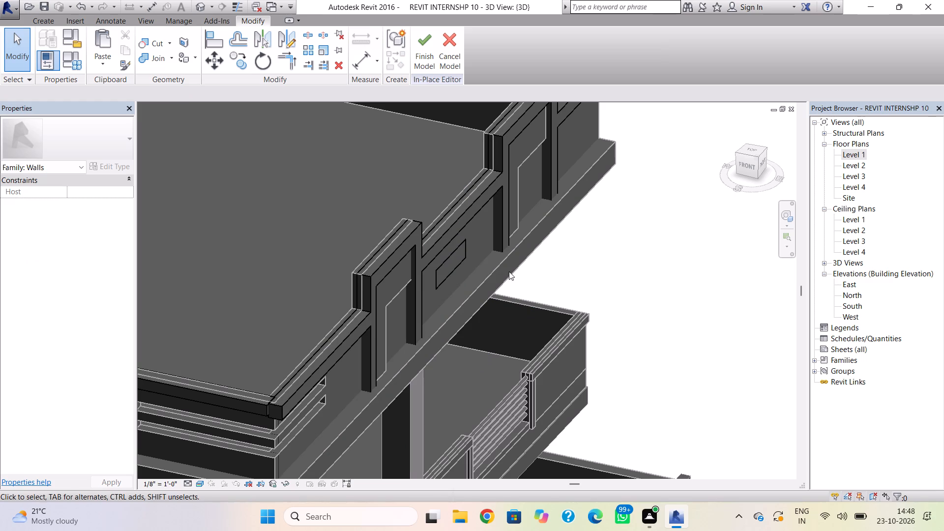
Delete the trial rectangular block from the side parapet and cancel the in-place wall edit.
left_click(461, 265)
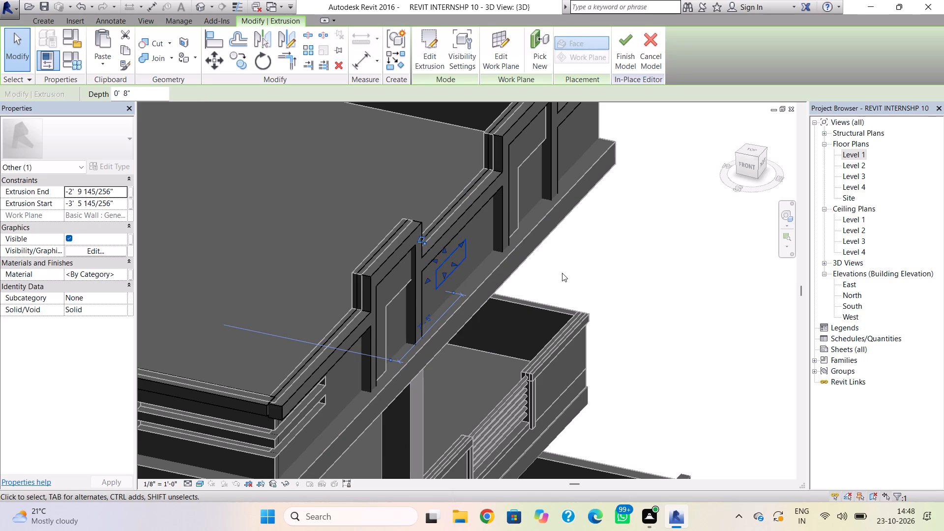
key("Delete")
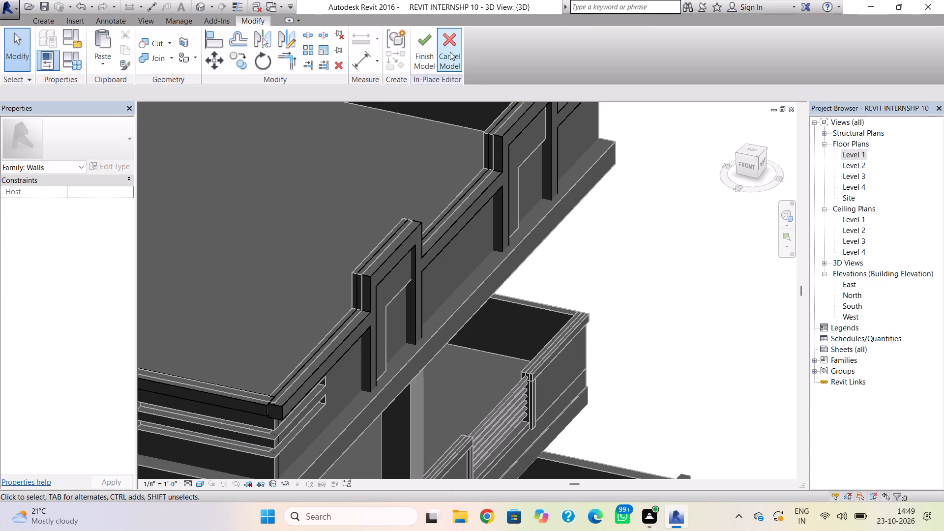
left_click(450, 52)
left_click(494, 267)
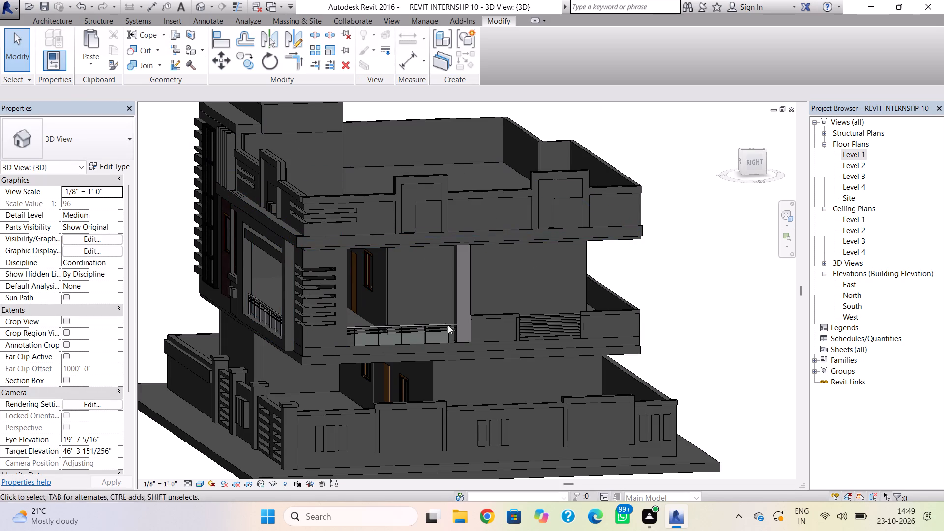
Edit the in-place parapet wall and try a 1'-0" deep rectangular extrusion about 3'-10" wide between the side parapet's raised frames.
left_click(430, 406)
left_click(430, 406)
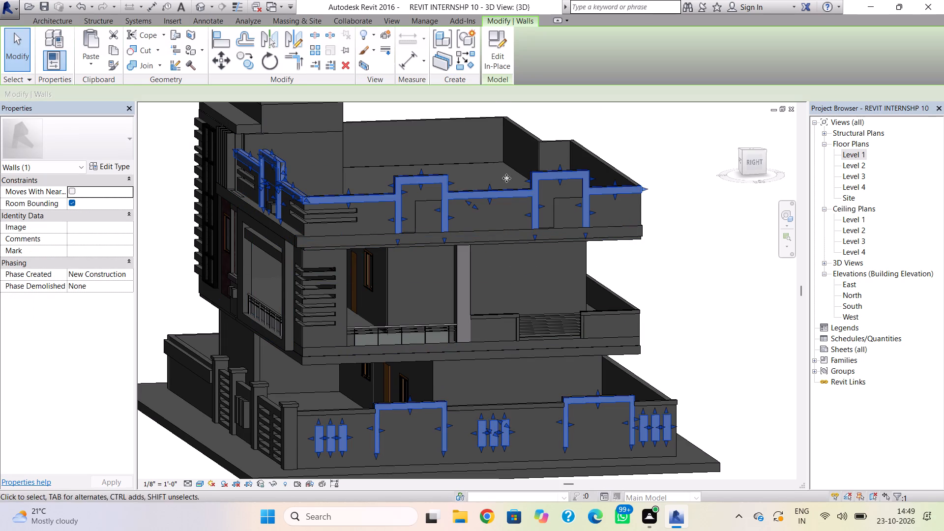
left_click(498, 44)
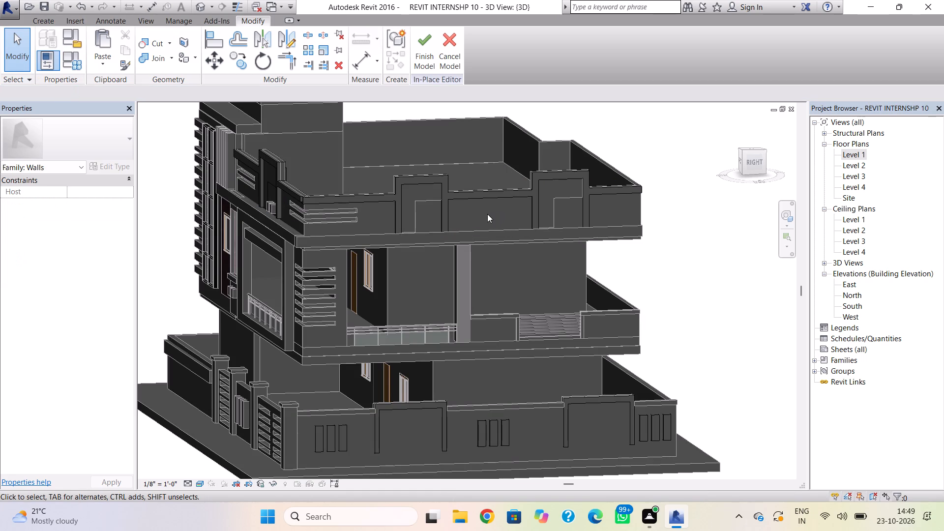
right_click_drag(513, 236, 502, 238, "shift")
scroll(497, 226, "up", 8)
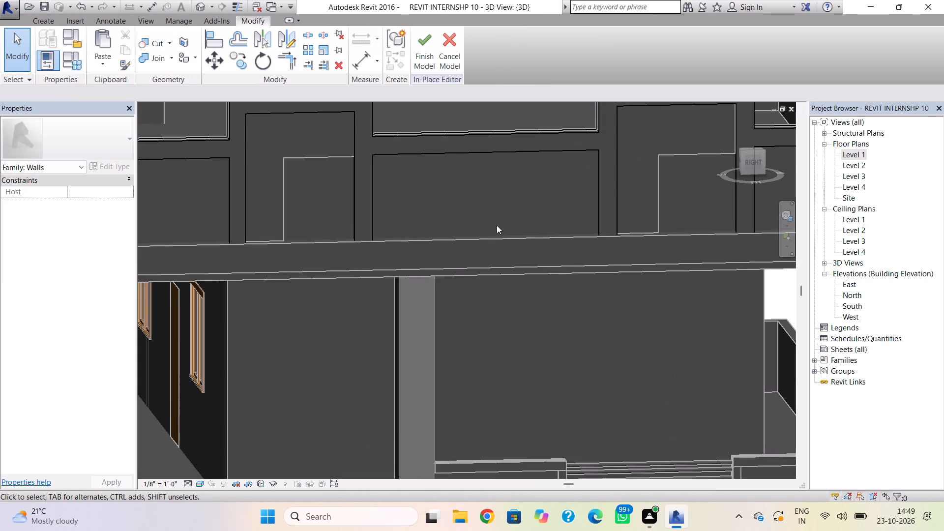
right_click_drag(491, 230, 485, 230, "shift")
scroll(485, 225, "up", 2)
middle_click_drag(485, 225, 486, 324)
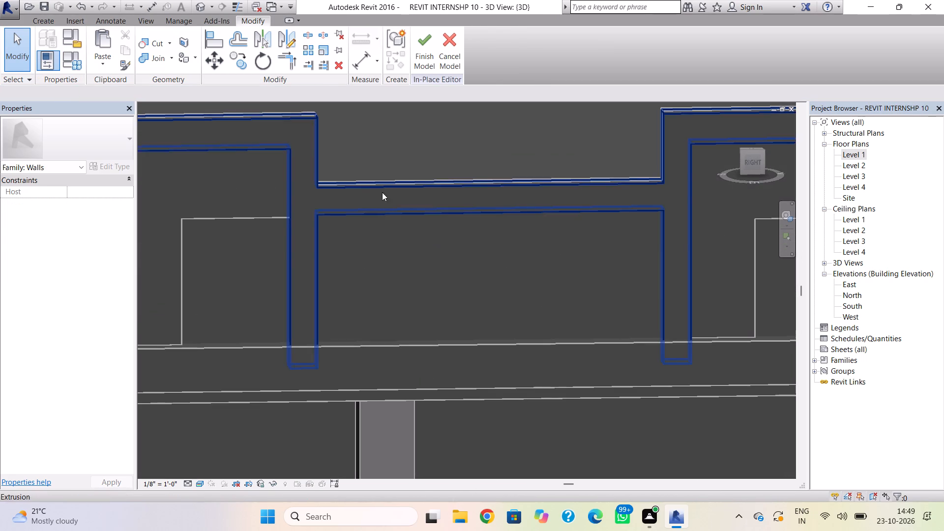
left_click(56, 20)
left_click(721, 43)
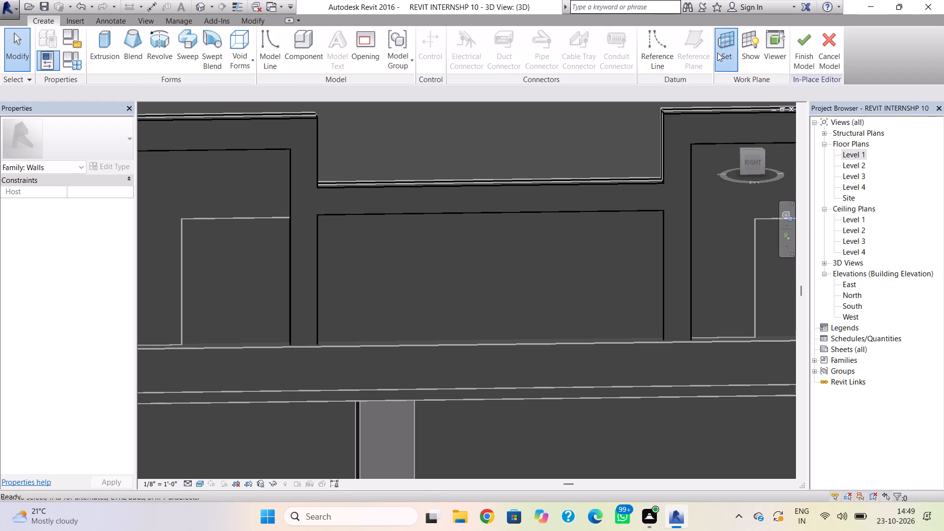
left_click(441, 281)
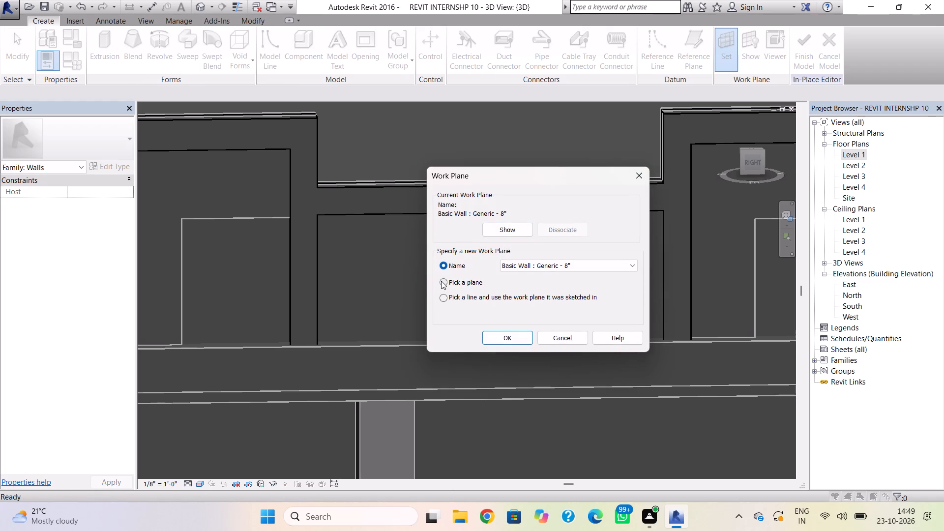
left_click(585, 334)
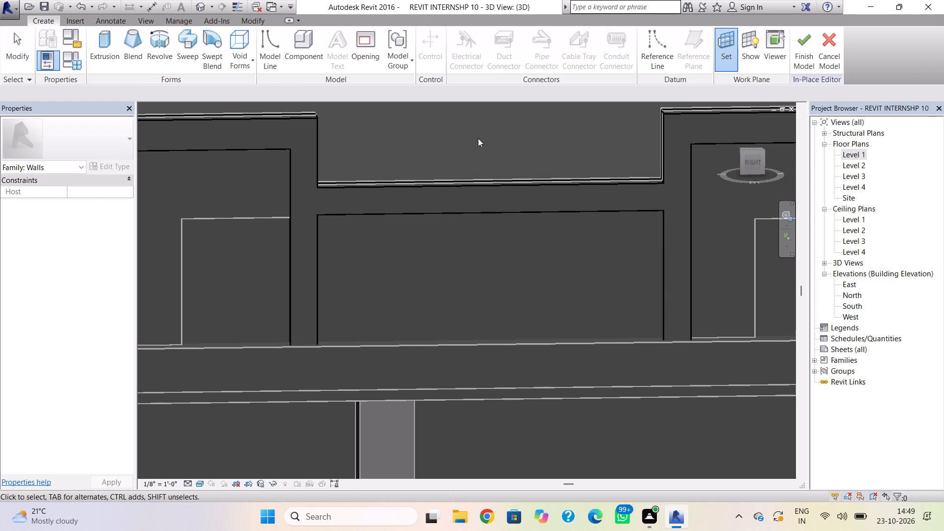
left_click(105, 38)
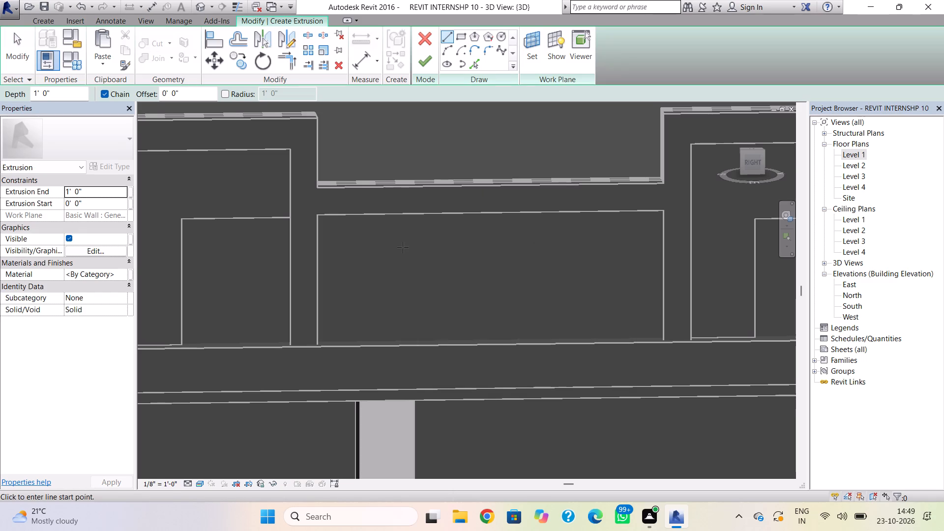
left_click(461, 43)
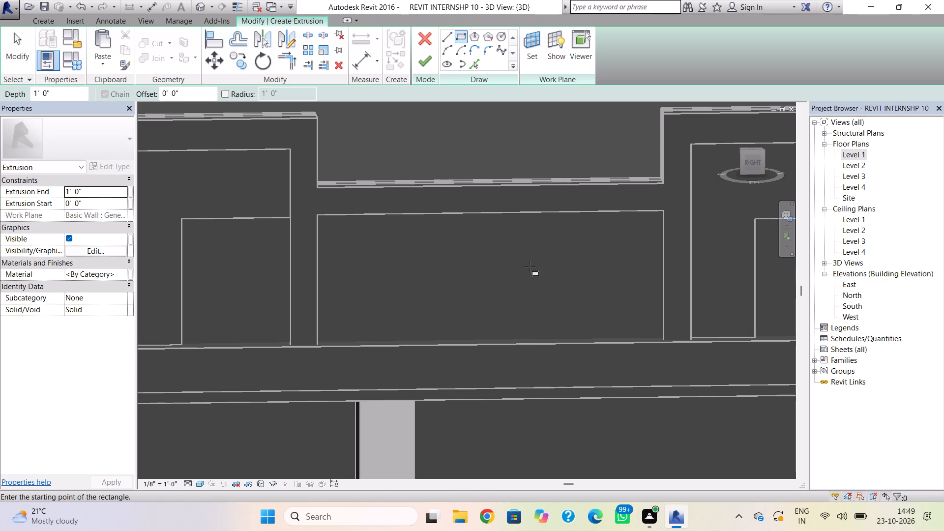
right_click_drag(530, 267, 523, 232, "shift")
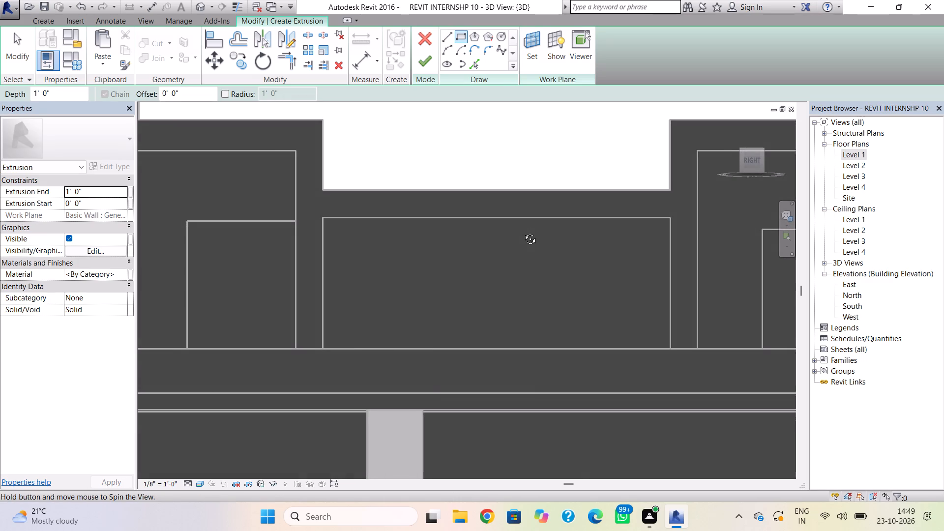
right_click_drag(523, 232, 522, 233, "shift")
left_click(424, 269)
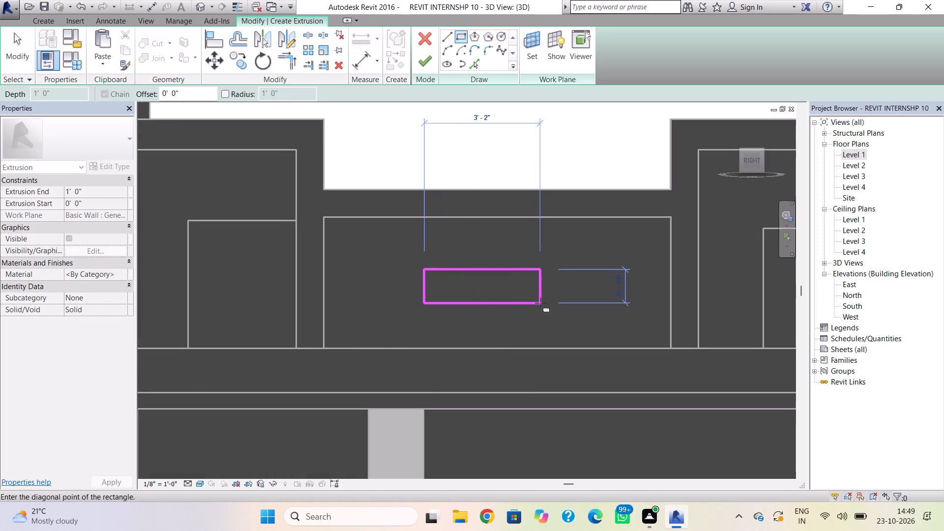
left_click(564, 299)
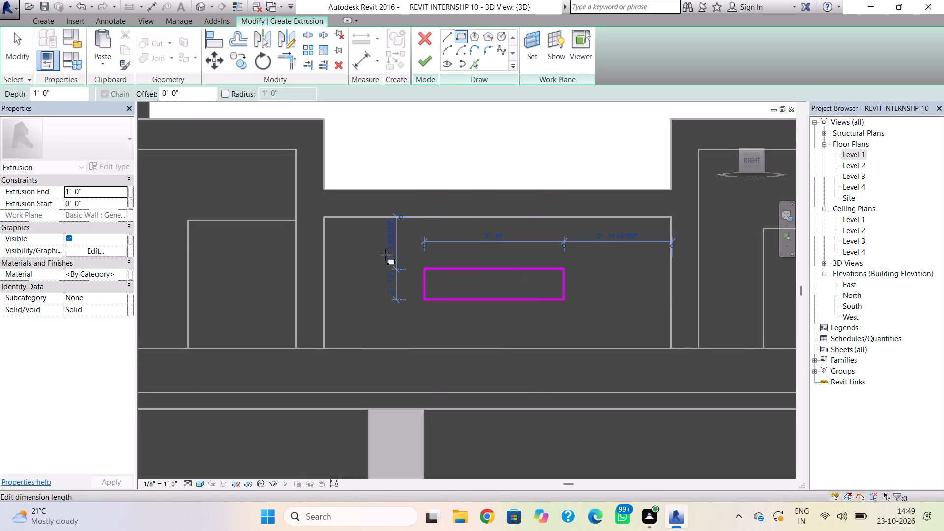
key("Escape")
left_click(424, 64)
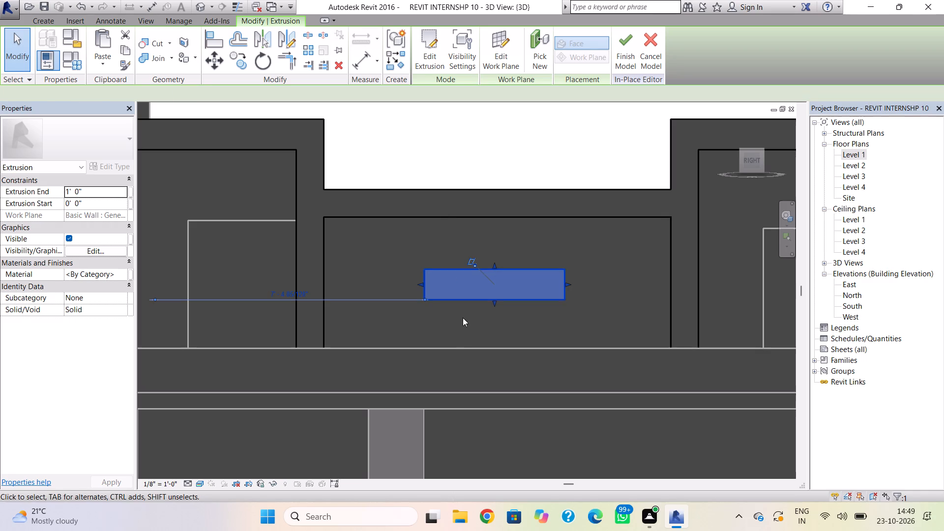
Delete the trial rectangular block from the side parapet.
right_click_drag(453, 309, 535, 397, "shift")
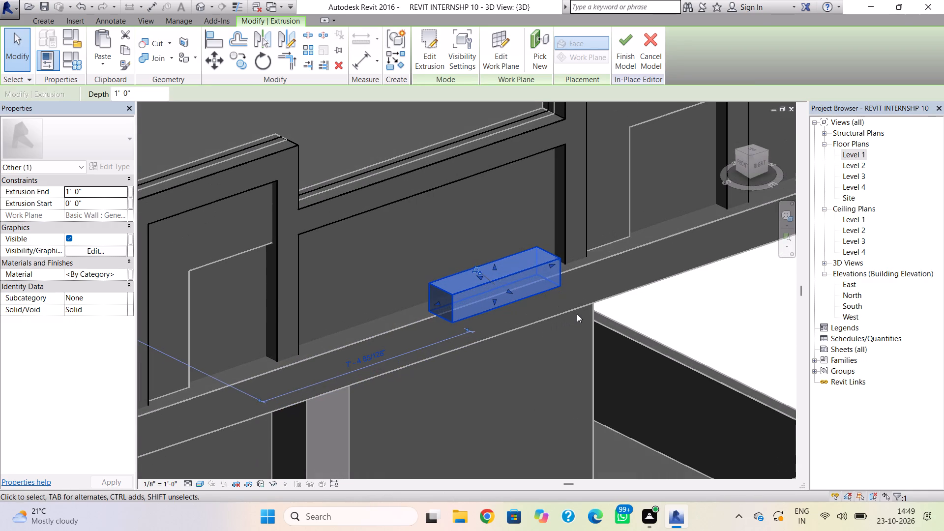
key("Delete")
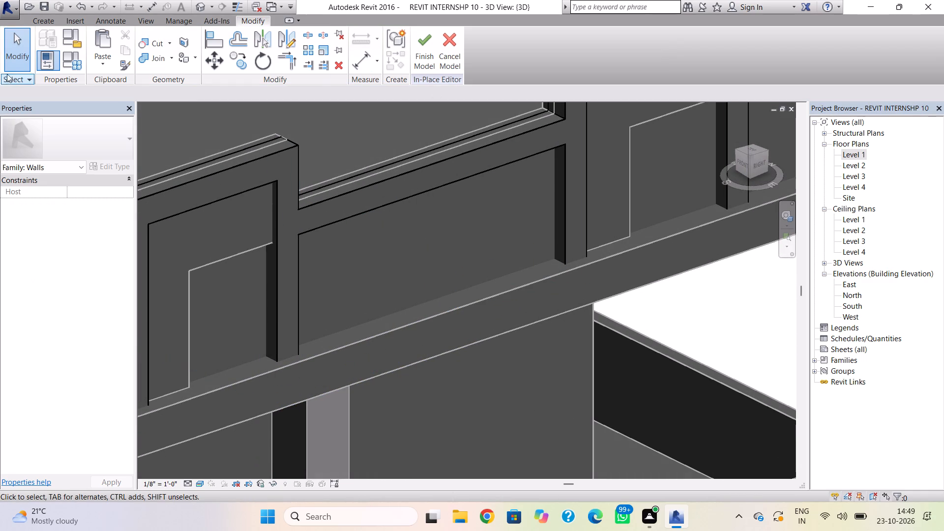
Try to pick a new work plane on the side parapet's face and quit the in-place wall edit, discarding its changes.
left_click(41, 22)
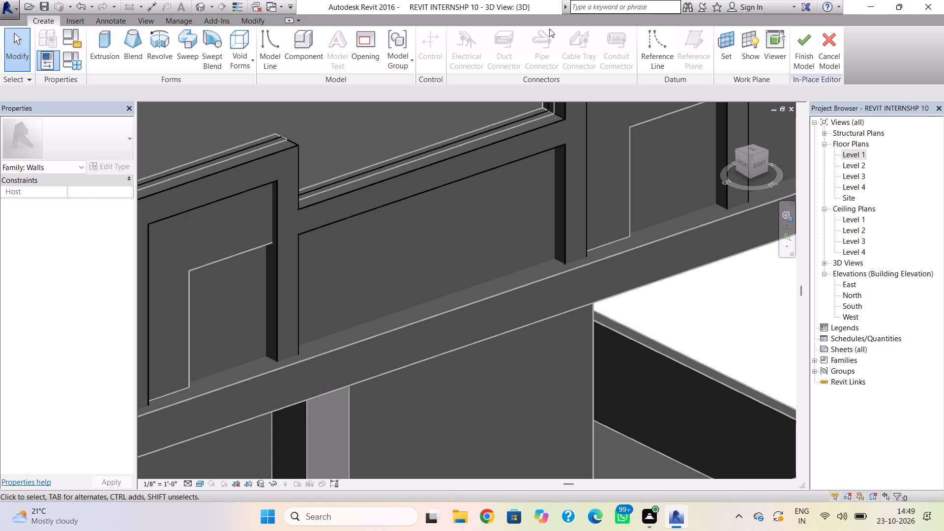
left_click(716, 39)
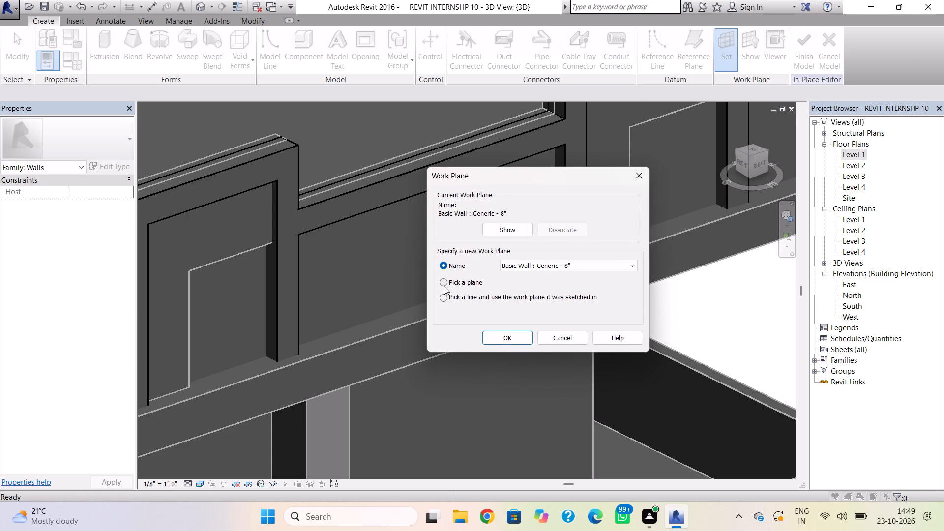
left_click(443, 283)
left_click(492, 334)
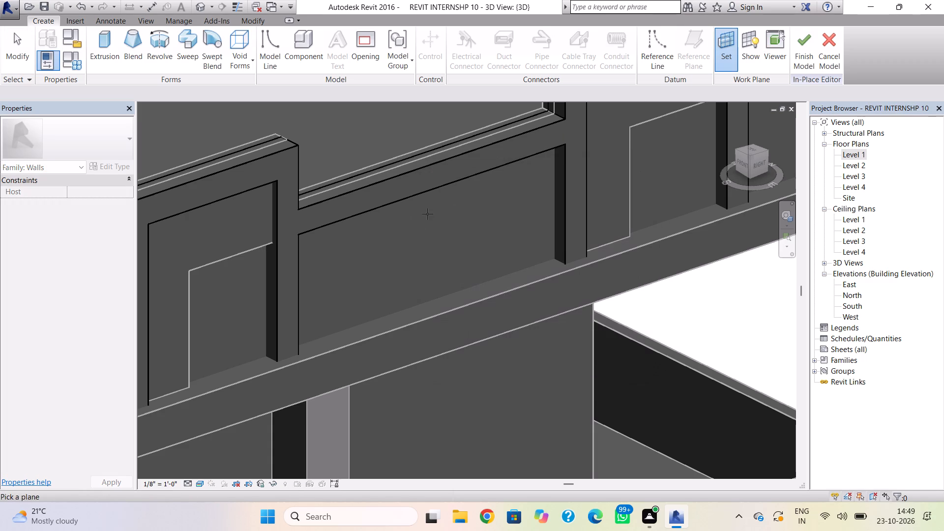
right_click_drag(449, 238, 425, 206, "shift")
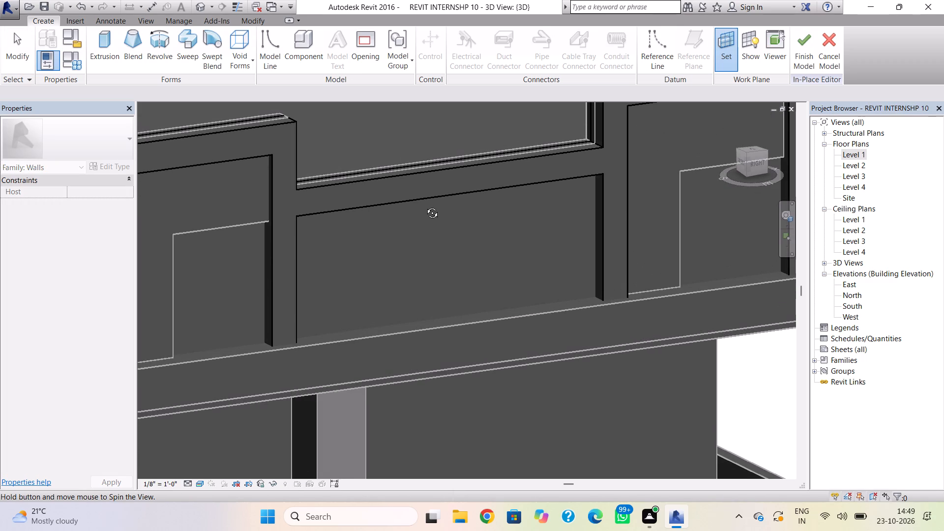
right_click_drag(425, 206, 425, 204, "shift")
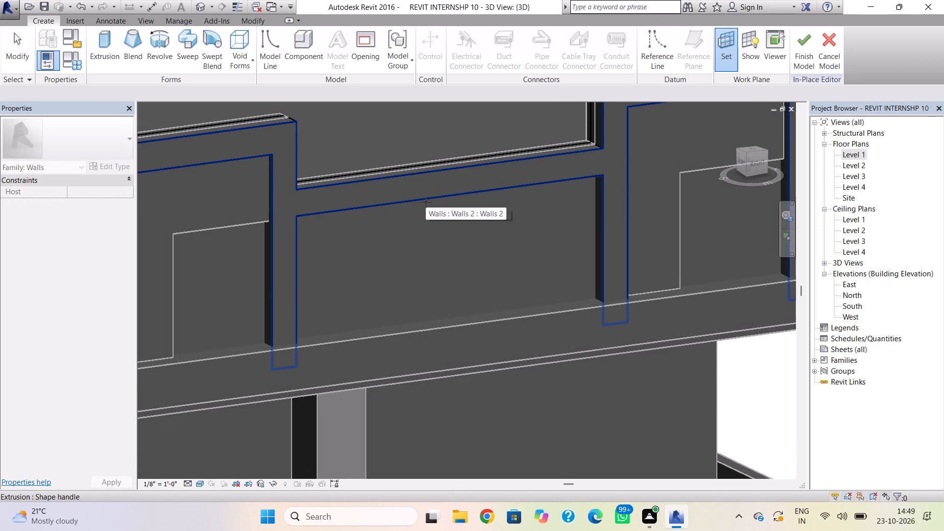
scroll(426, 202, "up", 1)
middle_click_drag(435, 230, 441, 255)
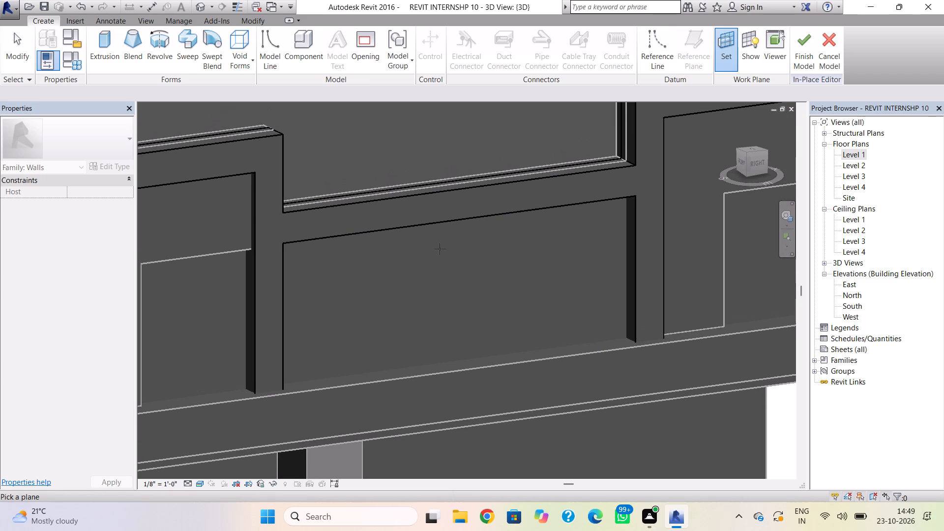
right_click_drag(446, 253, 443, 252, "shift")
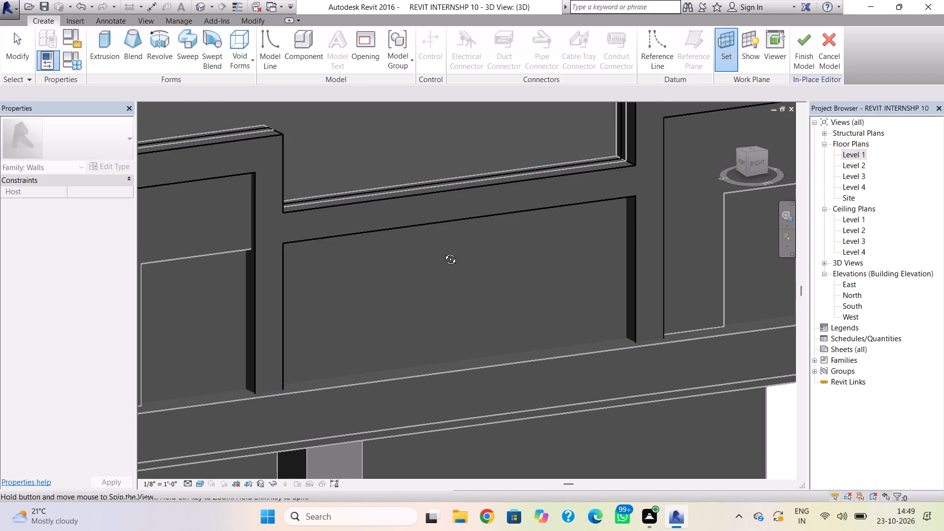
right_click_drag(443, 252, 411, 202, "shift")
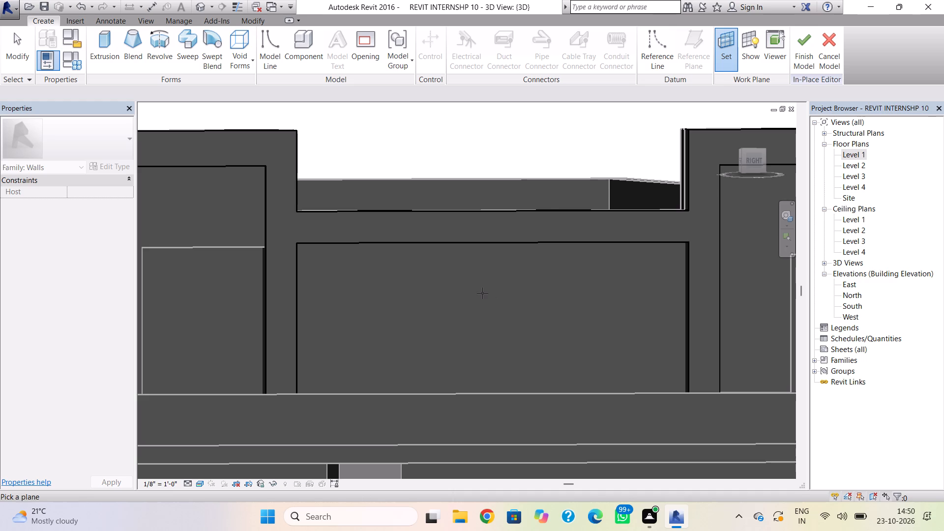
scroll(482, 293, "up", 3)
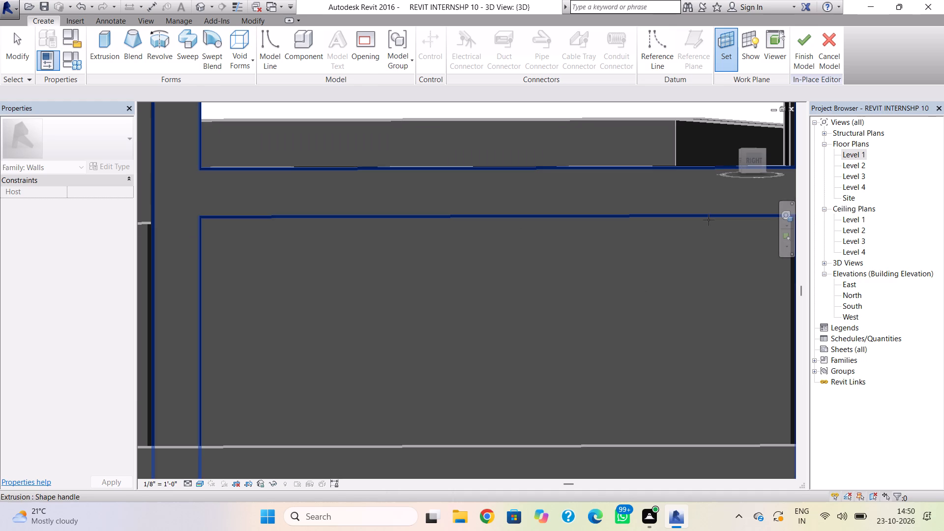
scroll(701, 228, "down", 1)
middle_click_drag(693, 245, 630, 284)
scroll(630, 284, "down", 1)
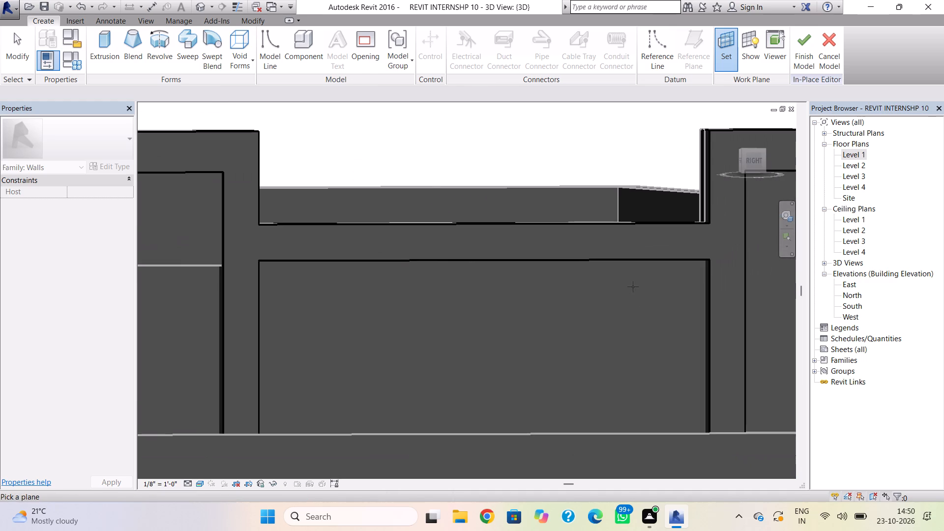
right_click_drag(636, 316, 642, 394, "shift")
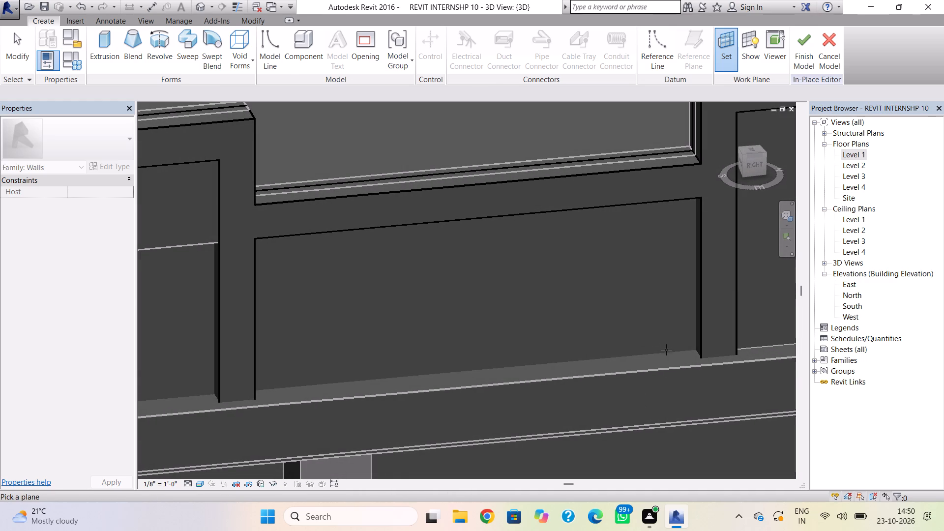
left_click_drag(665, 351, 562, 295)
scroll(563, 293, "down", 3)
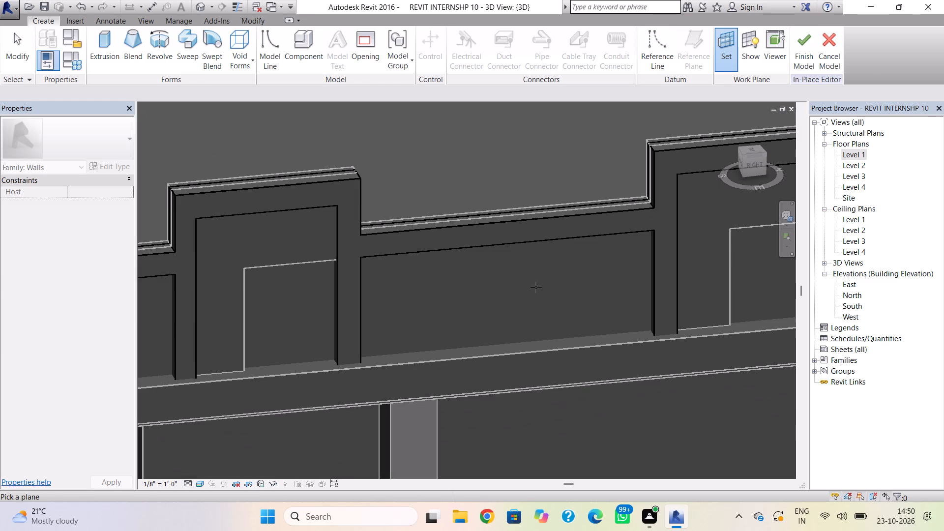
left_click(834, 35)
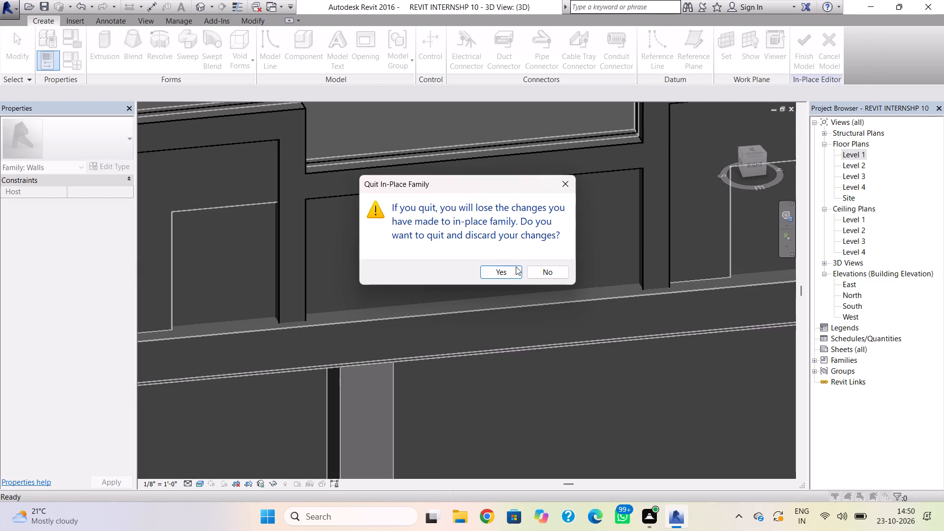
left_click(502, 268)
Edit the side parapet wall's profile and cut a rectangular opening about 3'-8" wide between its two raised frames.
scroll(553, 241, "down", 1)
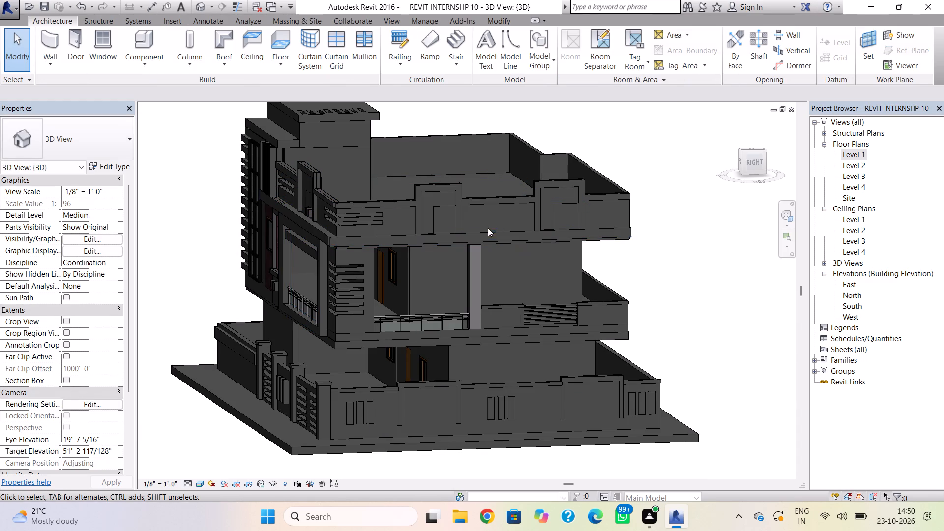
scroll(490, 226, "up", 8)
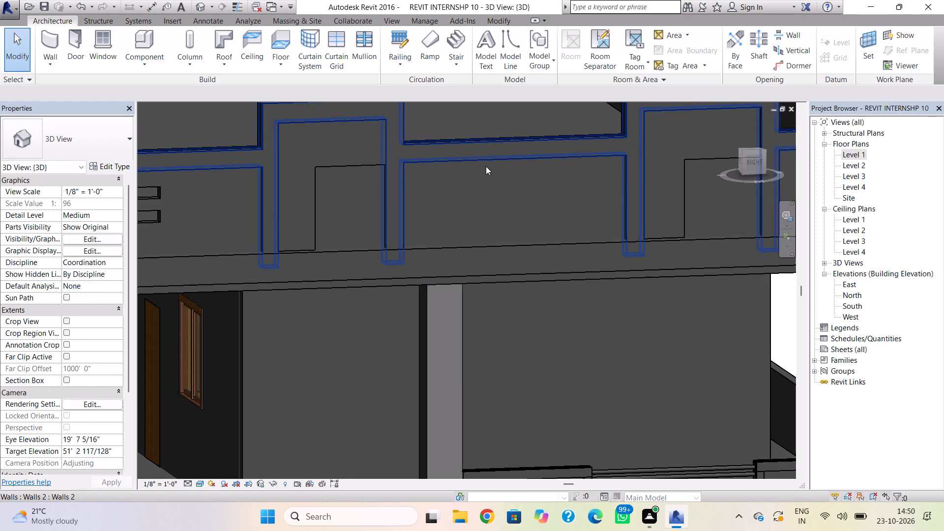
right_click_drag(486, 166, 503, 251, "shift")
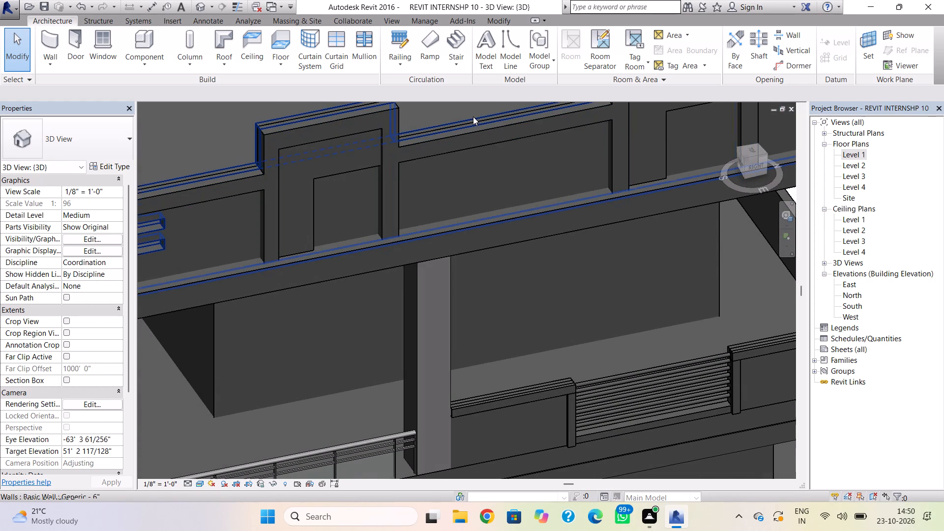
left_click(473, 117)
left_click(473, 117)
left_click(473, 117)
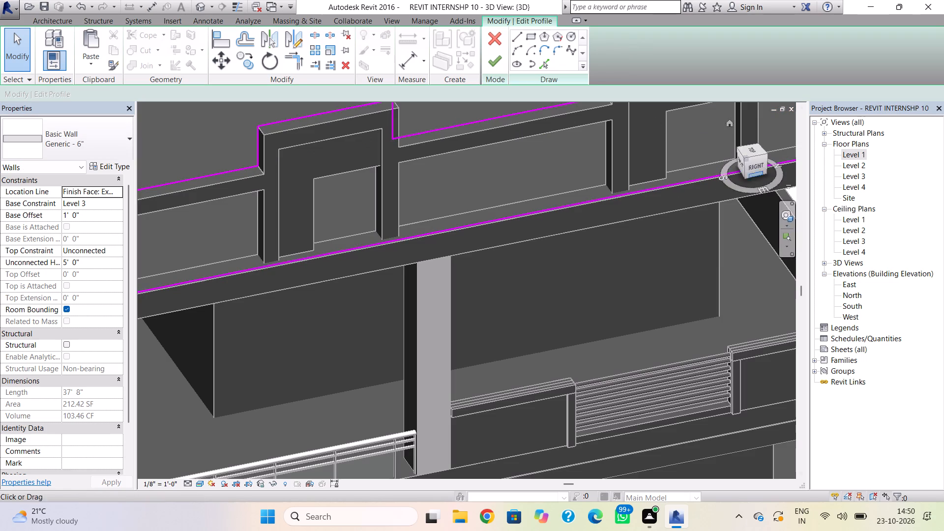
right_click_drag(697, 234, 661, 120, "shift")
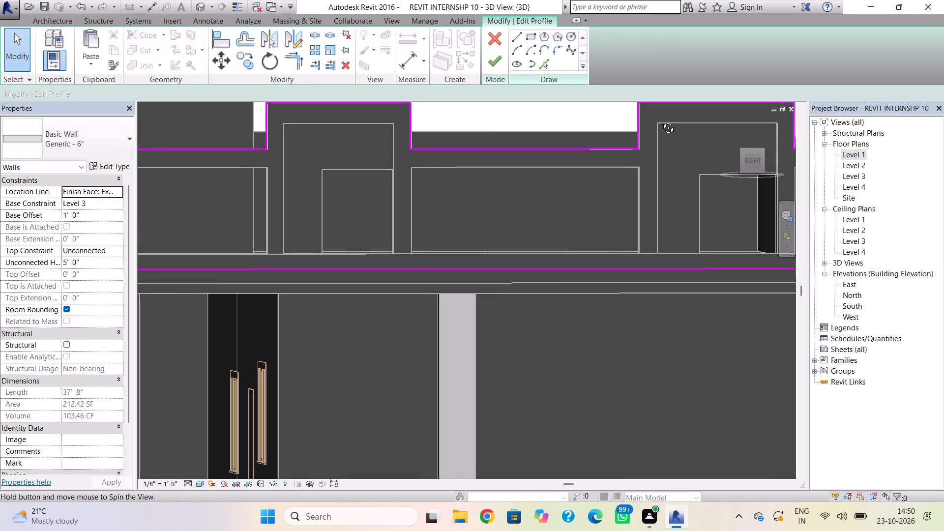
right_click_drag(661, 120, 655, 118, "shift")
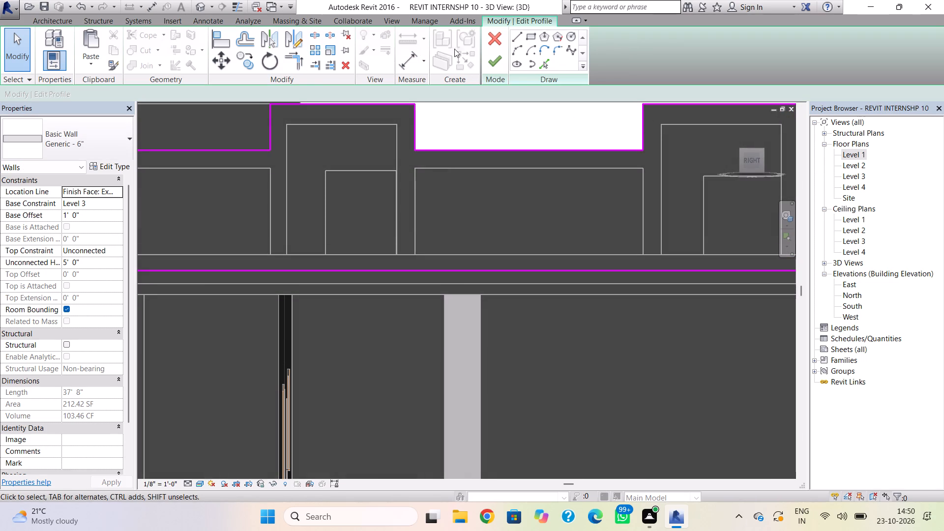
left_click(534, 37)
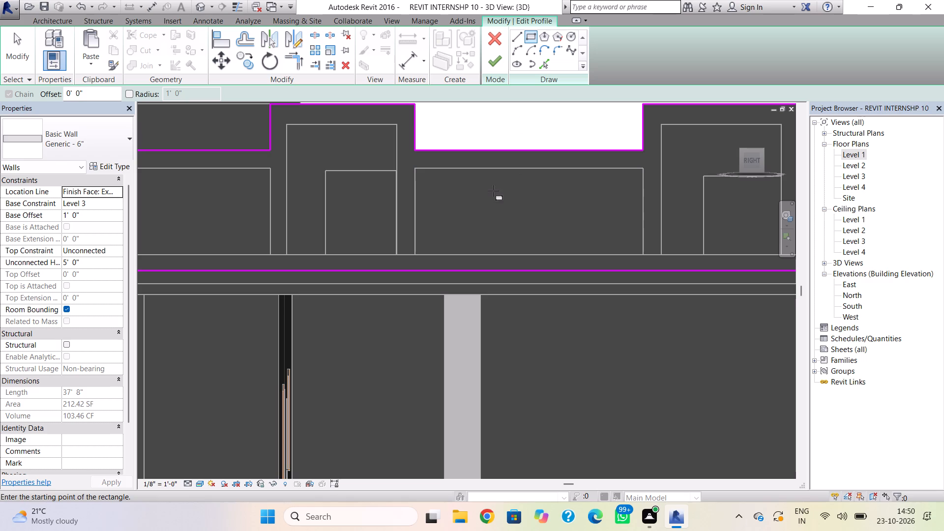
left_click(485, 195)
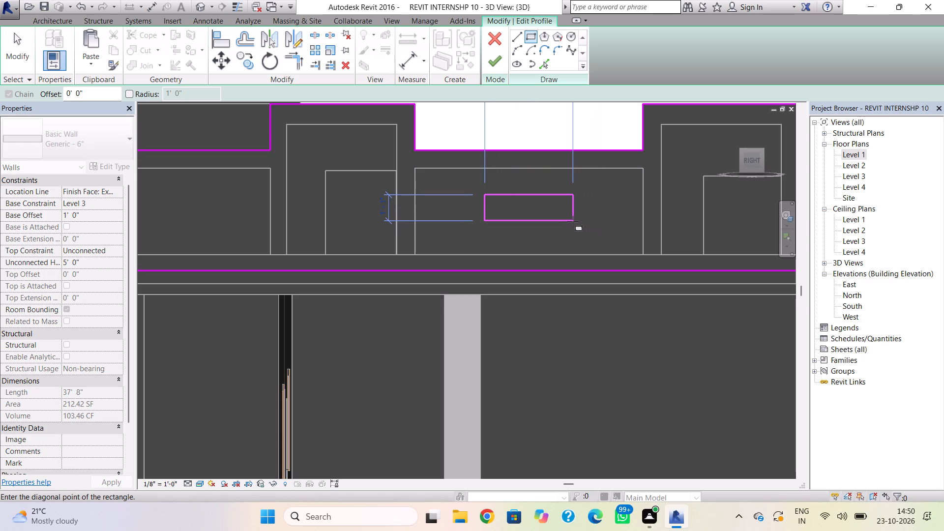
left_click(573, 221)
key("Escape")
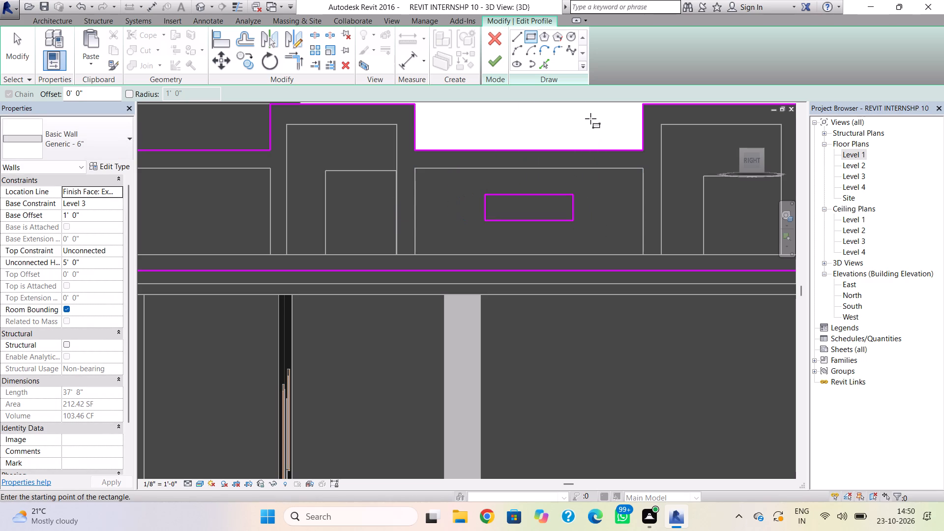
left_click(496, 63)
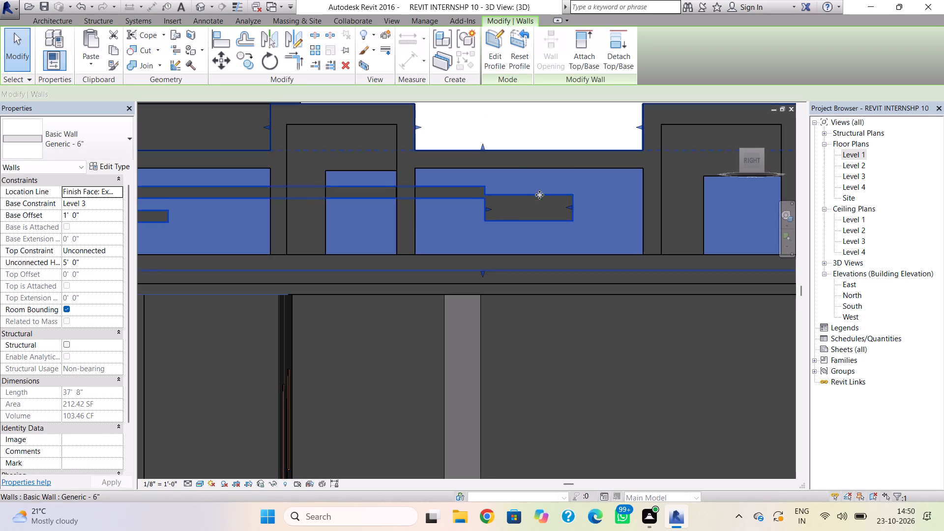
key("Escape")
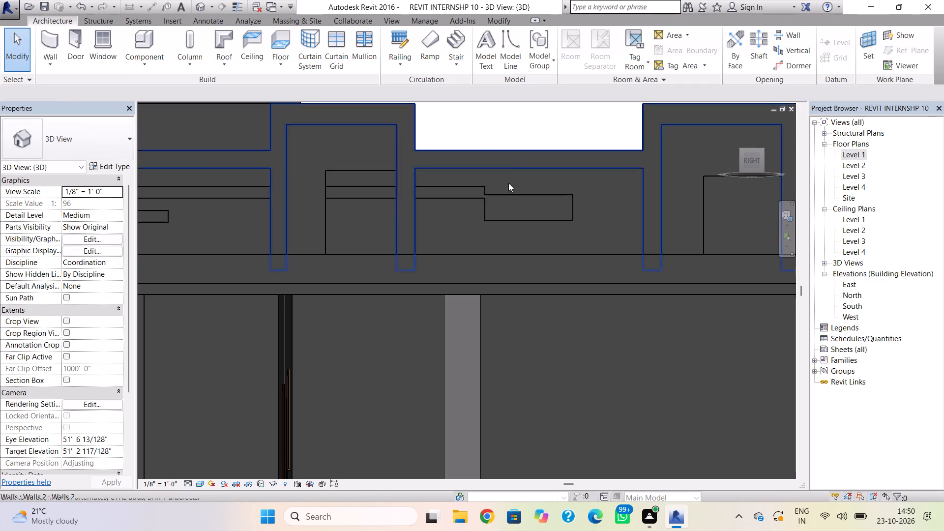
Shorten the parapet's upper reveal so it ends in line with the lower reveal near the front corner.
scroll(467, 206, "down", 3)
middle_click_drag(503, 229, 536, 237)
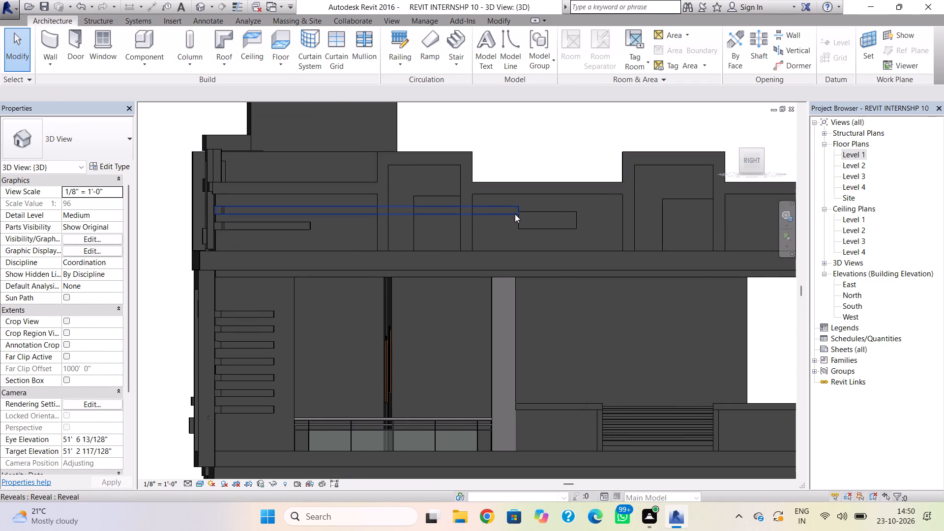
left_click(514, 213)
scroll(514, 212, "up", 4)
left_click_drag(521, 215, 479, 220)
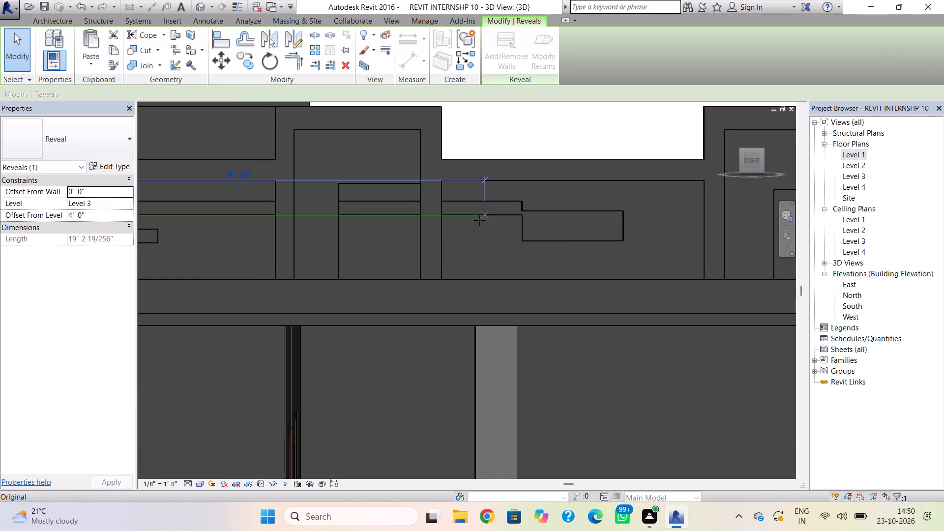
left_click_drag(479, 220, 157, 223)
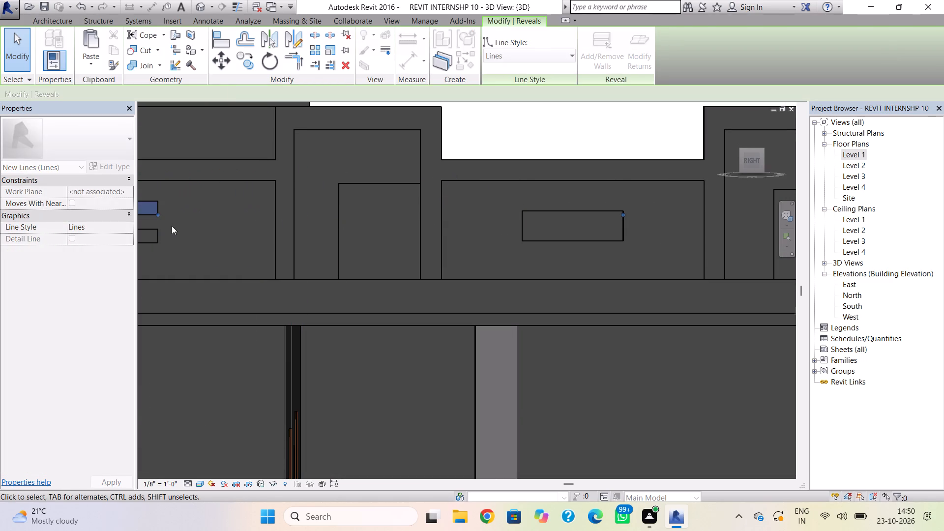
left_click(172, 229)
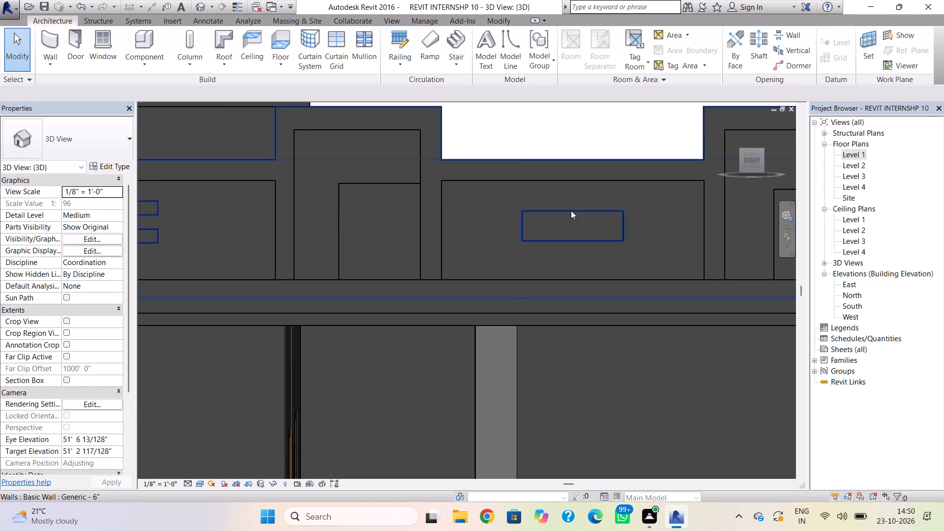
Edit the side parapet's profile again, nudging the rectangular cut-out's bottom edge down and its top edge slightly further down.
left_click(571, 210)
scroll(573, 219, "up", 2)
key("Escape")
double_click(571, 212)
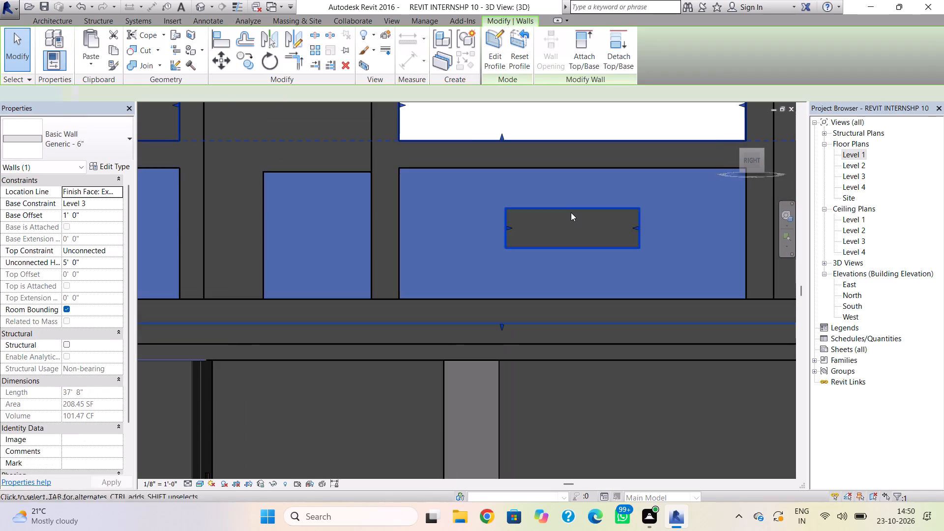
left_click(570, 210)
key("Down")
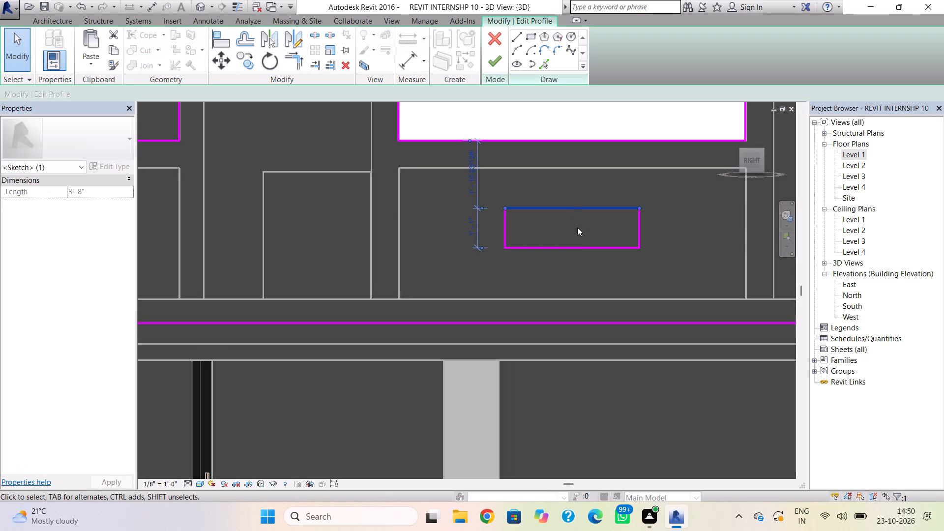
key("Down")
left_click(576, 246)
key("Down")
key("Down")
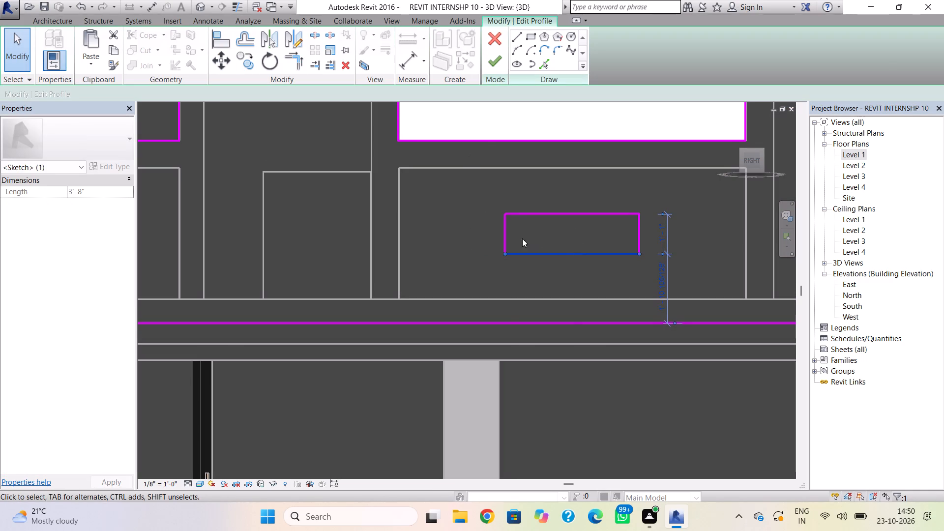
left_click(570, 215)
key("Down")
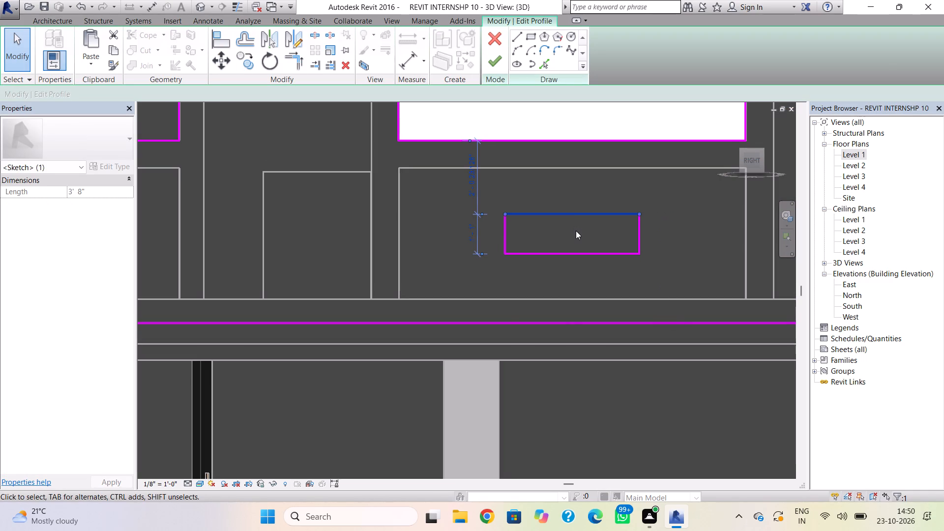
key("Down")
left_click(574, 195)
left_click(496, 56)
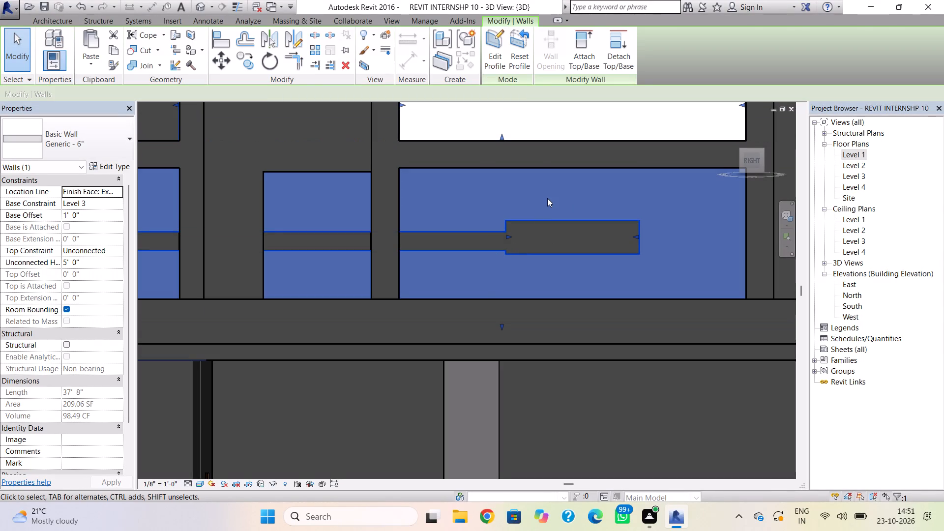
key("Escape")
Shorten the parapet's lower reveal to 6'-0", ending in line with the upper reveal.
left_click(496, 245)
left_click_drag(507, 251, 309, 244)
scroll(309, 242, "down", 2)
middle_click_drag(309, 242, 465, 240)
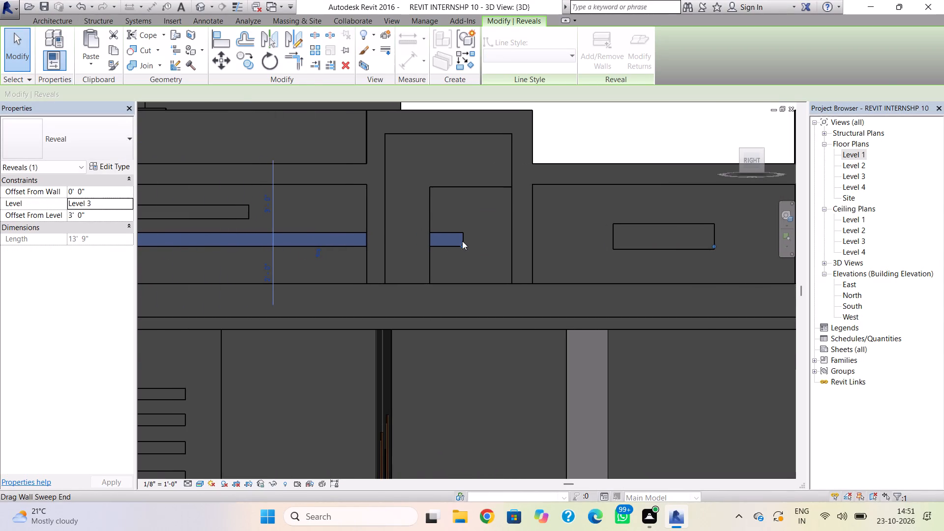
left_click_drag(462, 245, 248, 242)
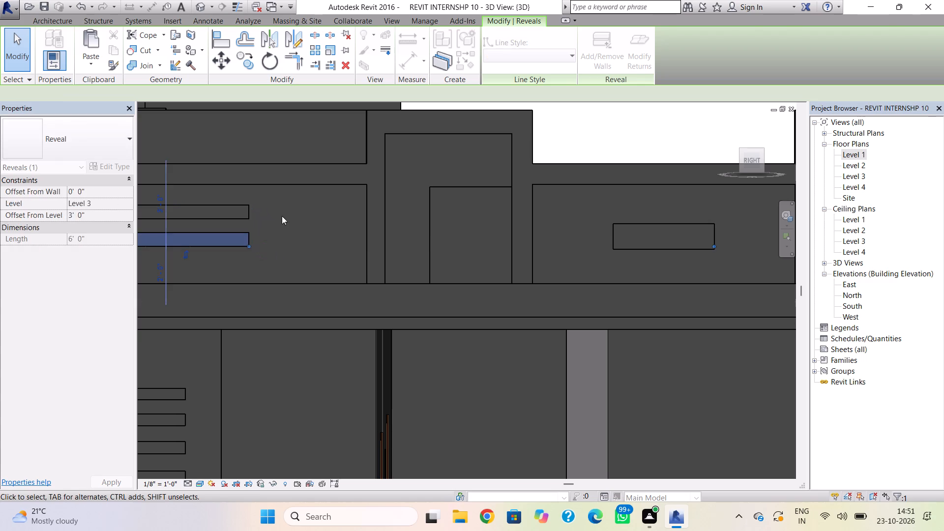
left_click(284, 214)
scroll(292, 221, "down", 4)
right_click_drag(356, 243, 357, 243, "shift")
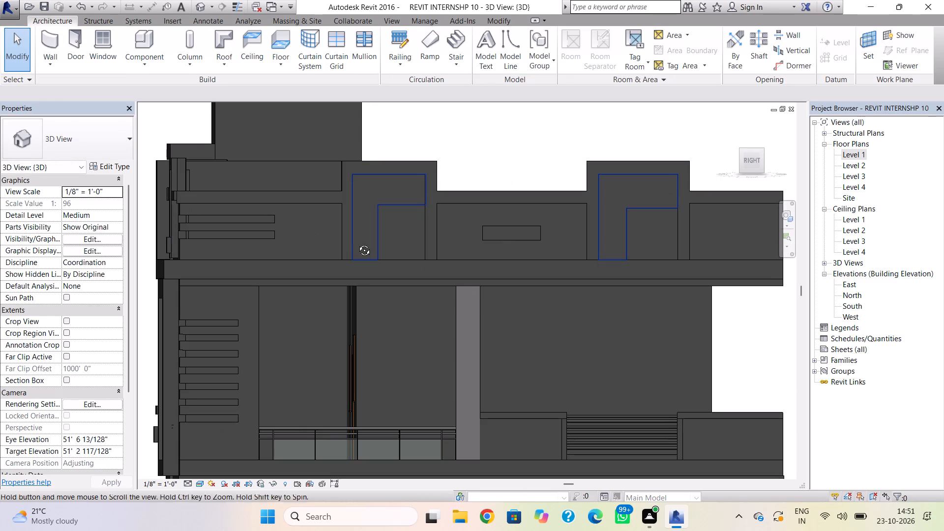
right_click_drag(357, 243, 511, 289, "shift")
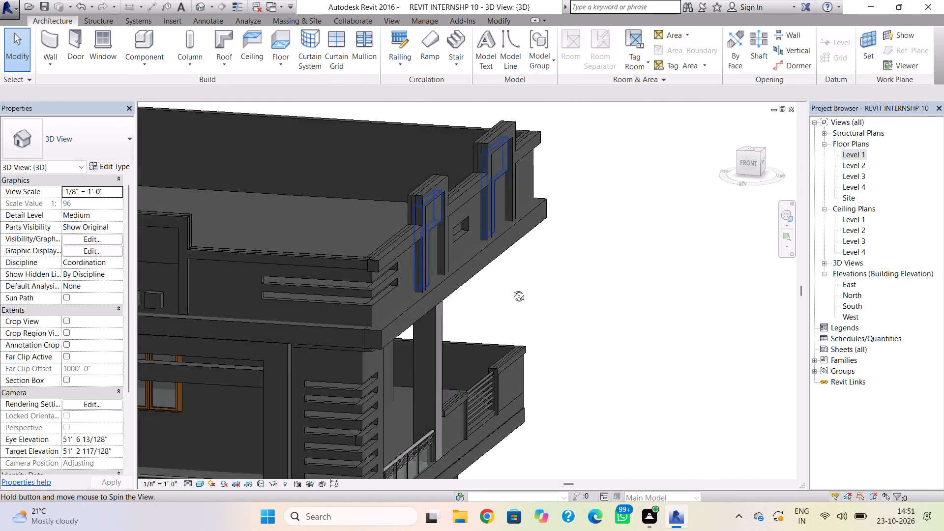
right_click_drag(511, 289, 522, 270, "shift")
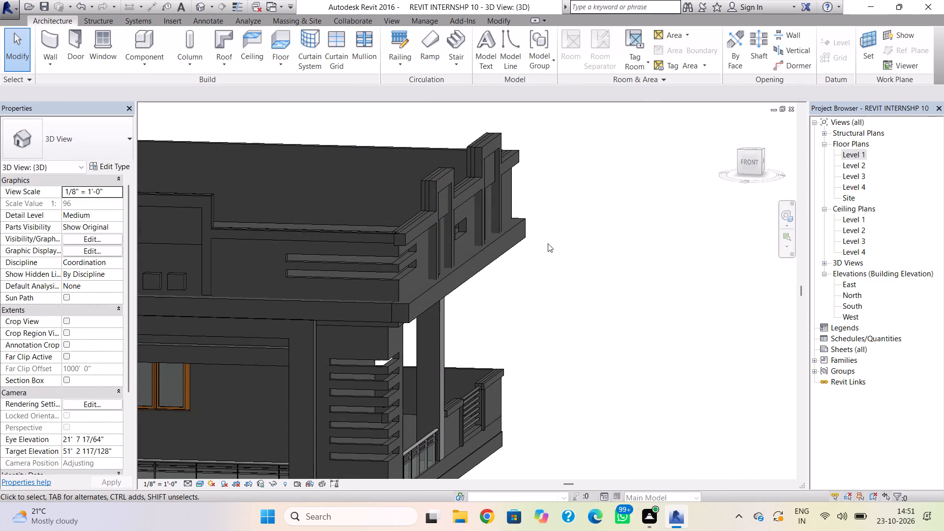
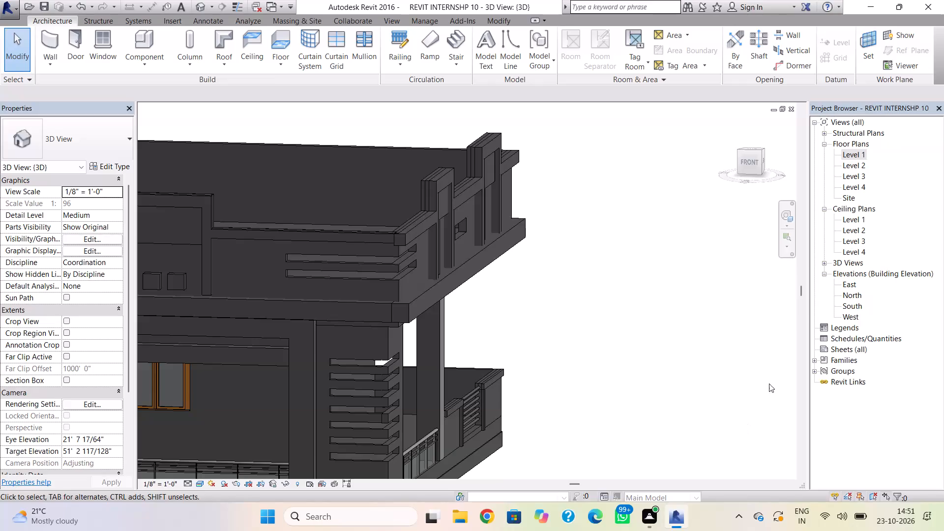
Examine the building's side and front facades, including the balconies, parapets and tall curtain-wall window, in the 3D view.
right_click_drag(725, 394, 569, 387, "shift")
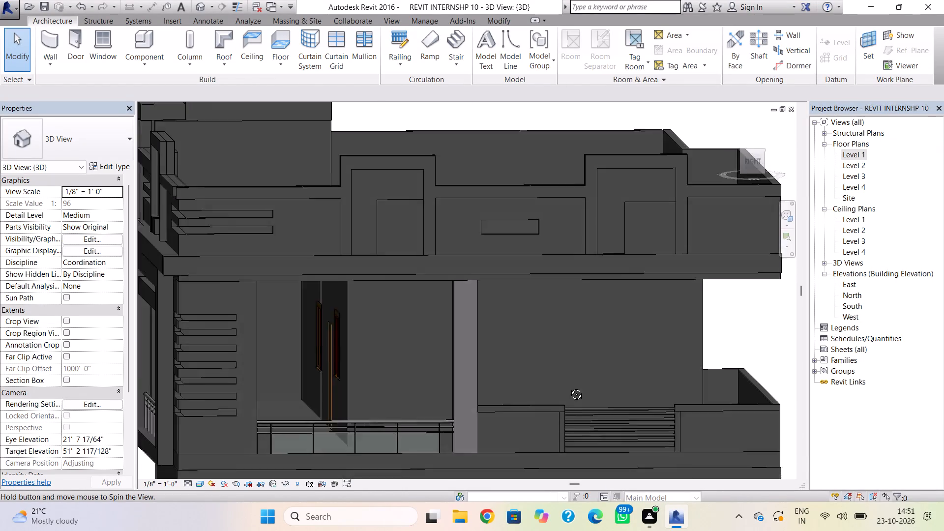
right_click_drag(569, 387, 570, 397, "shift")
scroll(570, 388, "down", 3)
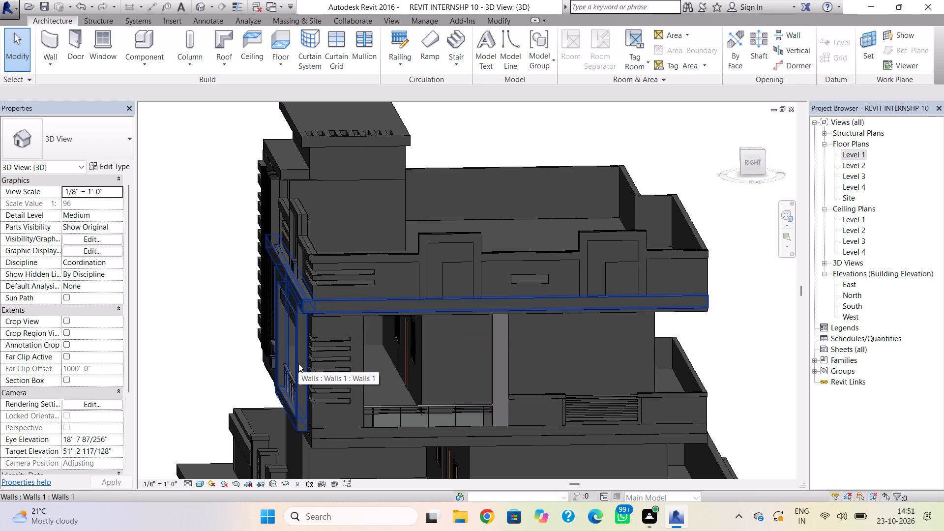
right_click_drag(298, 363, 351, 357, "shift")
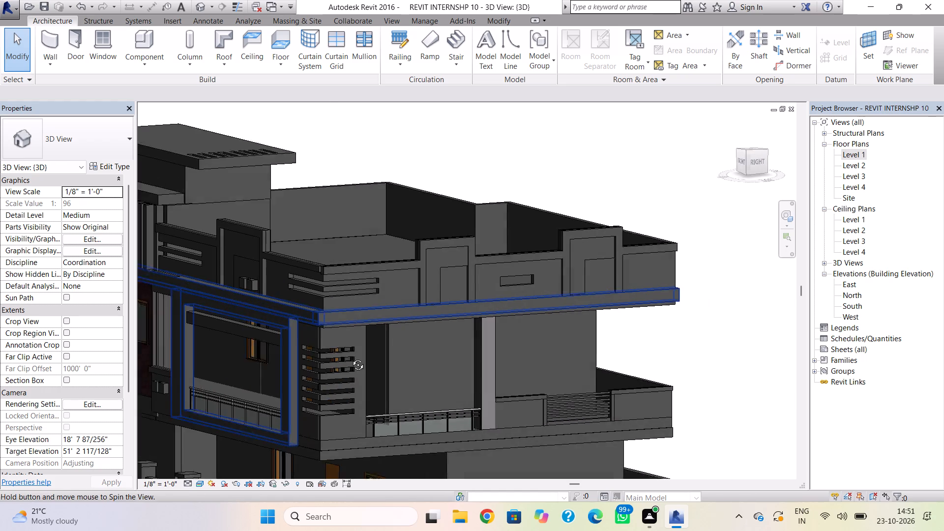
right_click_drag(351, 357, 378, 401, "shift")
middle_click_drag(373, 398, 486, 349)
right_click_drag(276, 410, 348, 404, "shift")
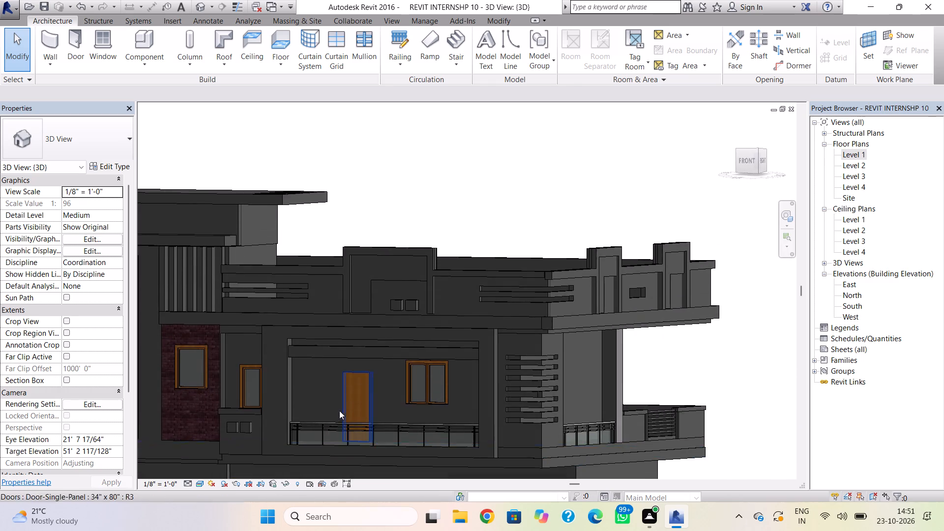
scroll(325, 414, "down", 1)
middle_click_drag(365, 407, 518, 340)
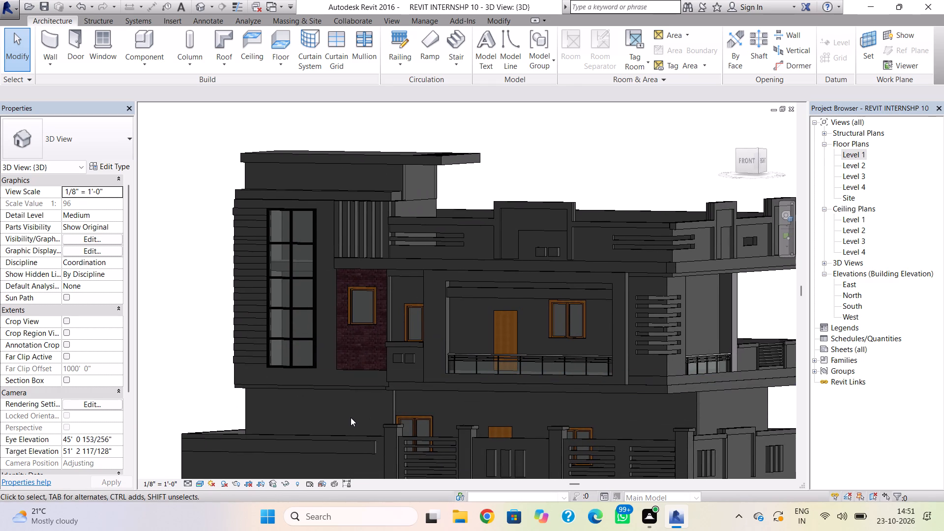
scroll(351, 419, "up", 1)
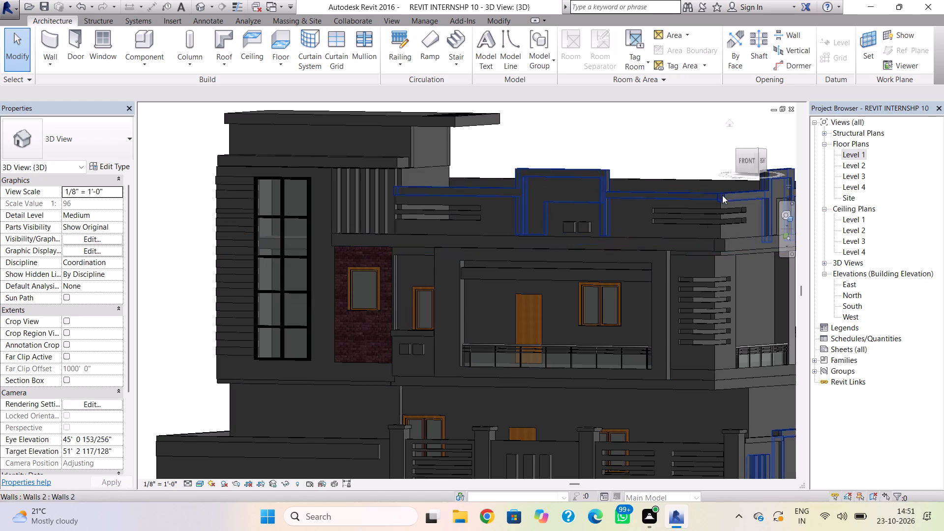
double_click(747, 162)
right_click_drag(439, 360, 465, 361, "shift")
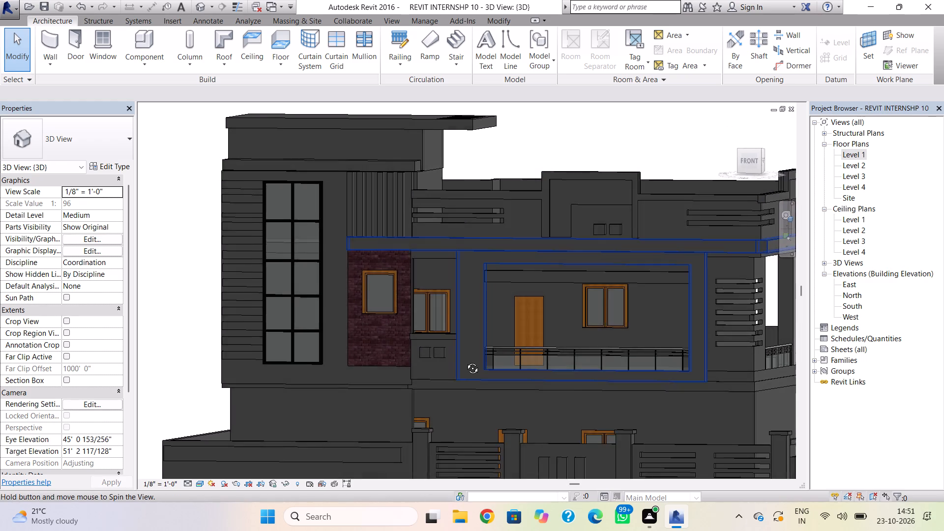
right_click_drag(465, 361, 482, 360, "shift")
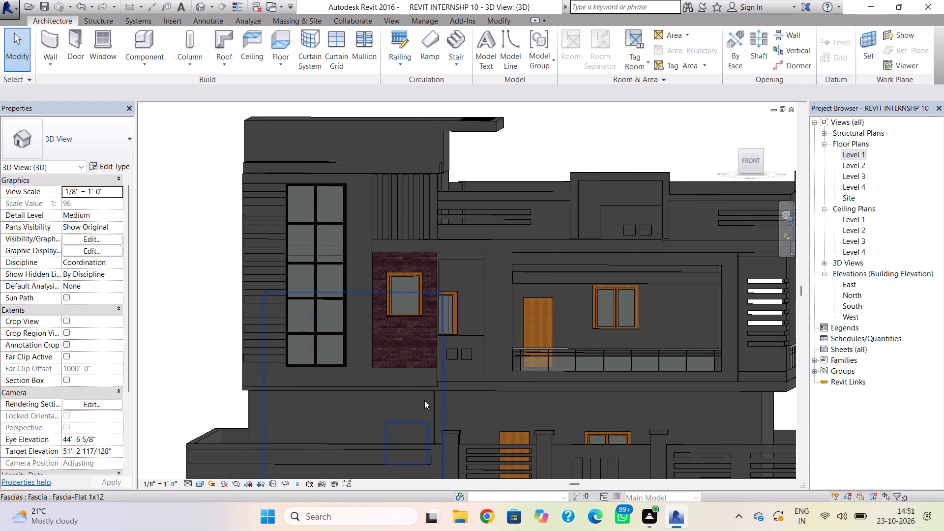
middle_click_drag(419, 403, 442, 388)
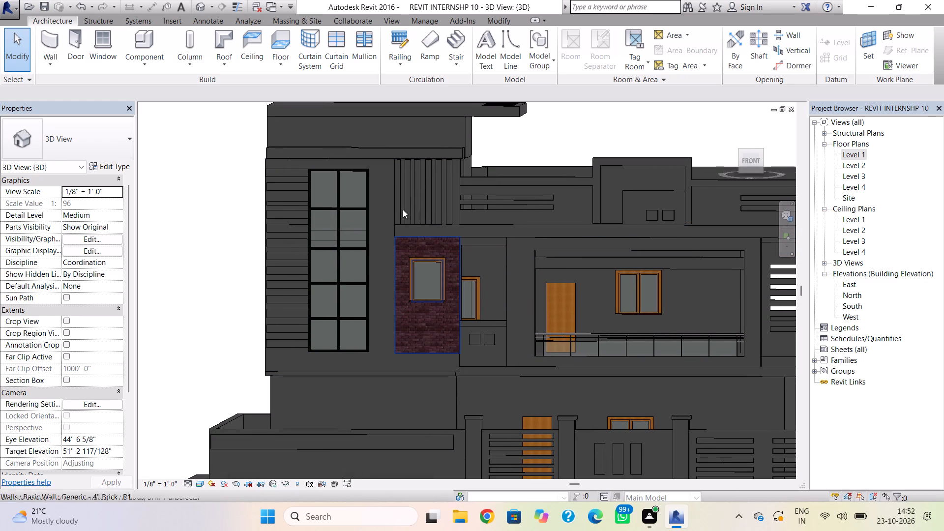
Create an in-place model component in the Walls family category, accepting the suggested name.
left_click(140, 63)
left_click(146, 102)
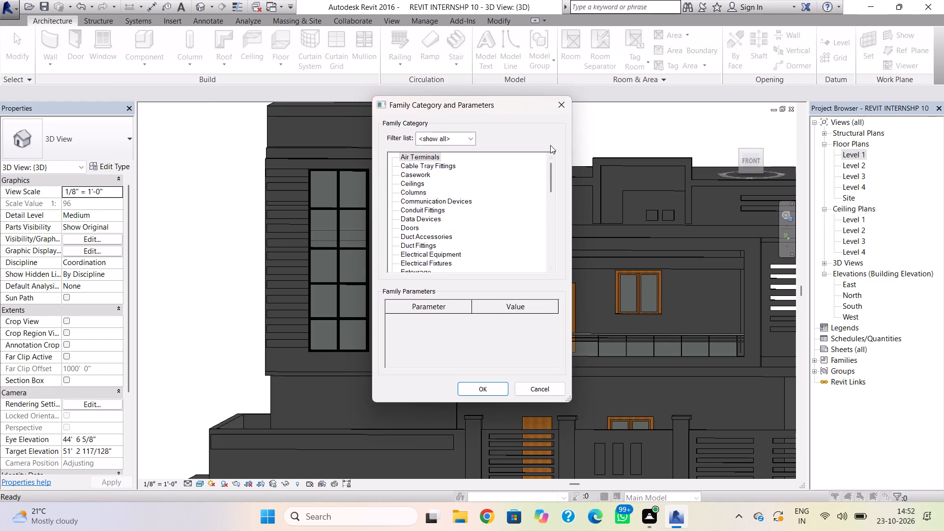
scroll(491, 224, "down", 8)
scroll(443, 268, "down", 9)
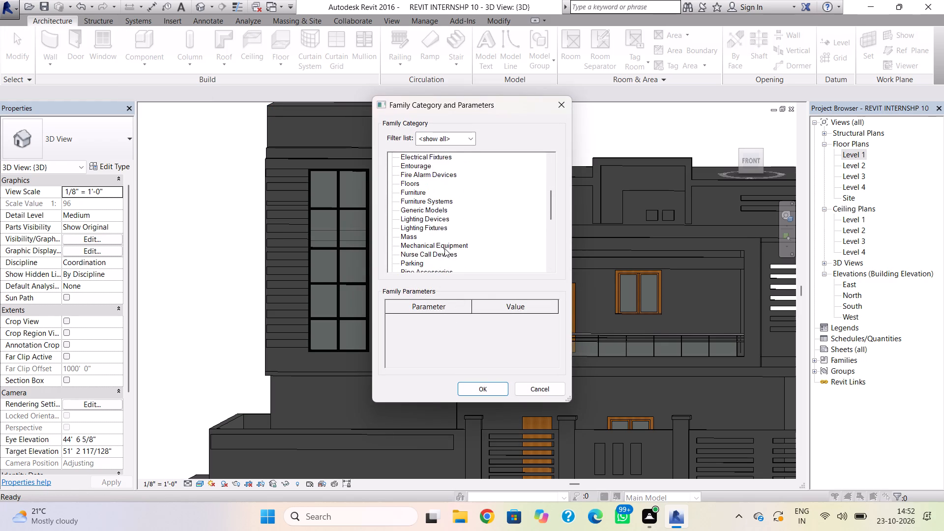
scroll(444, 248, "down", 15)
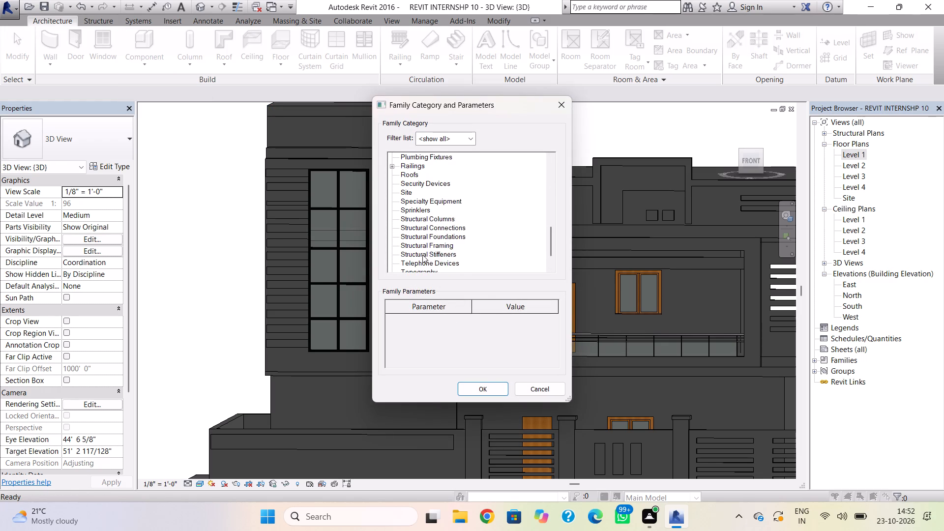
scroll(422, 255, "down", 5)
left_click(407, 252)
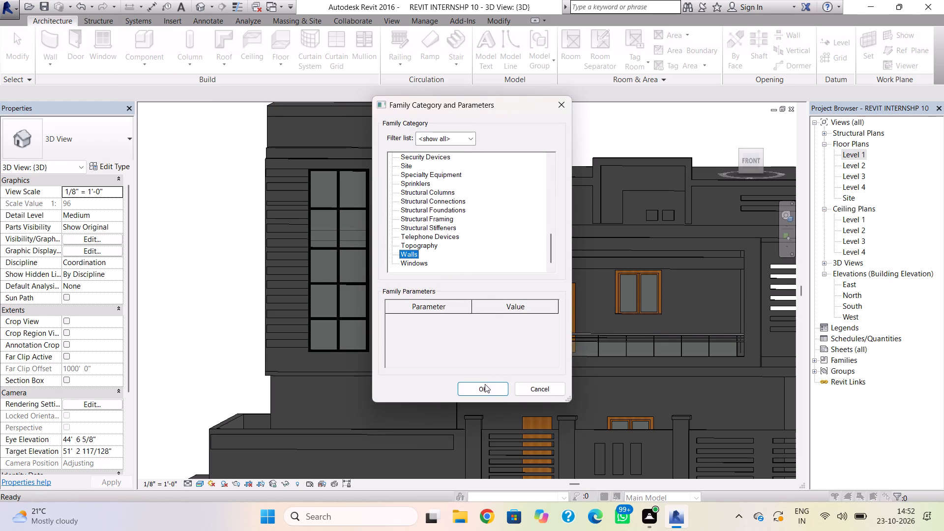
left_click(484, 386)
left_click(473, 273)
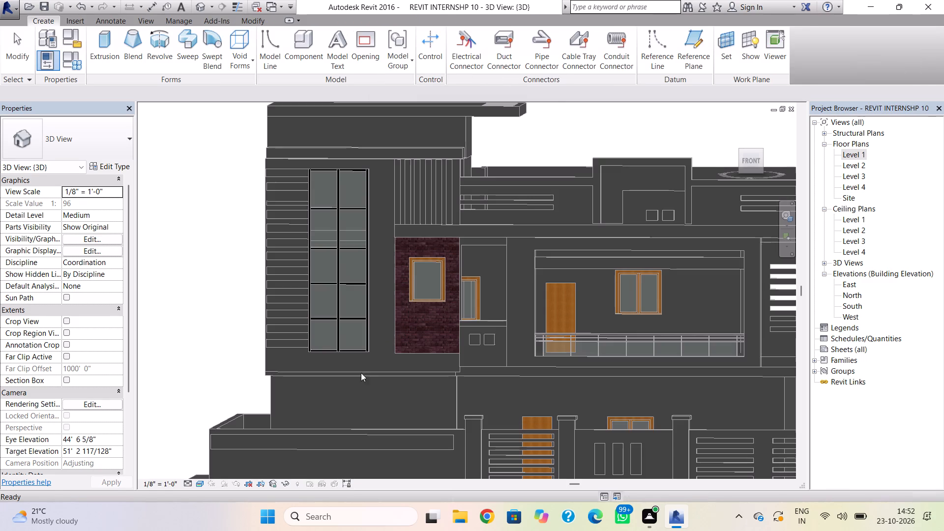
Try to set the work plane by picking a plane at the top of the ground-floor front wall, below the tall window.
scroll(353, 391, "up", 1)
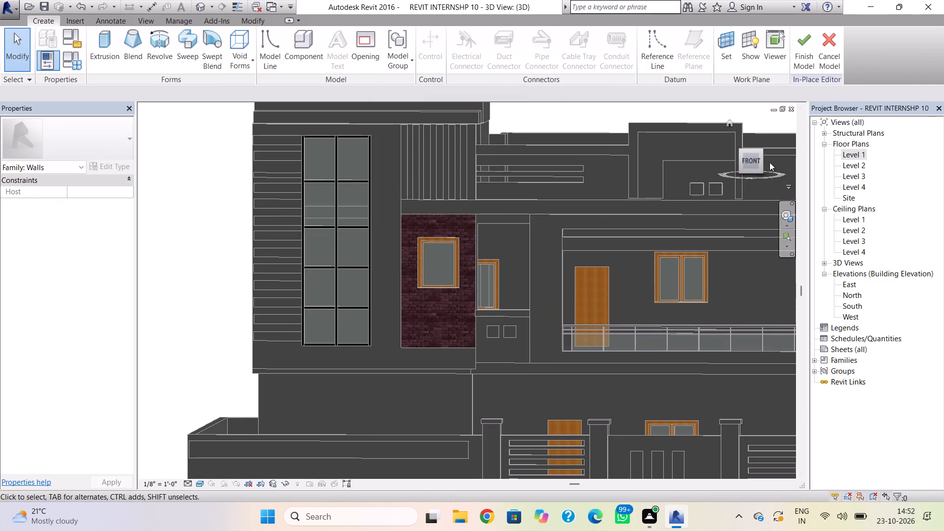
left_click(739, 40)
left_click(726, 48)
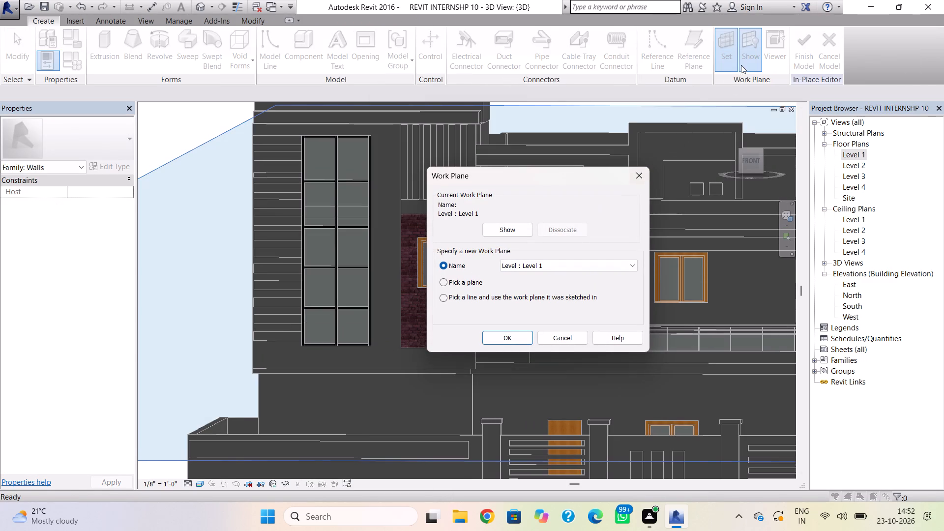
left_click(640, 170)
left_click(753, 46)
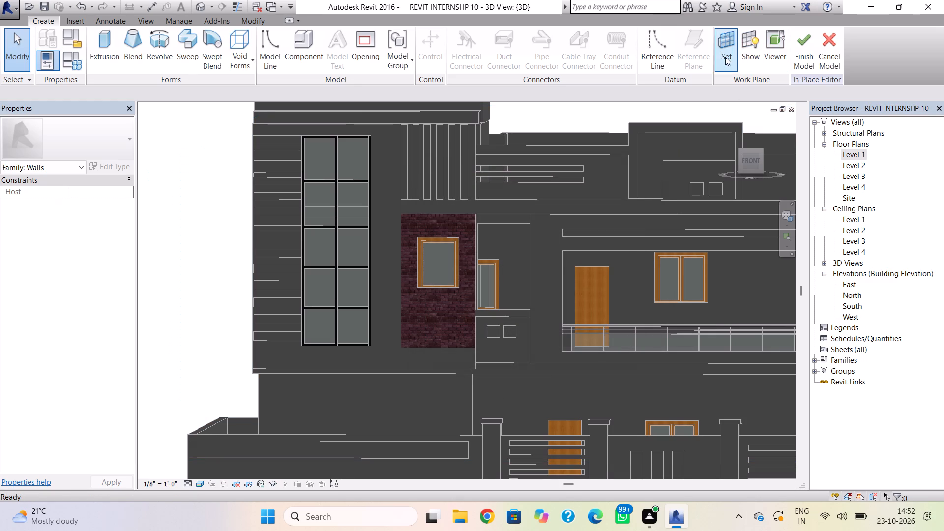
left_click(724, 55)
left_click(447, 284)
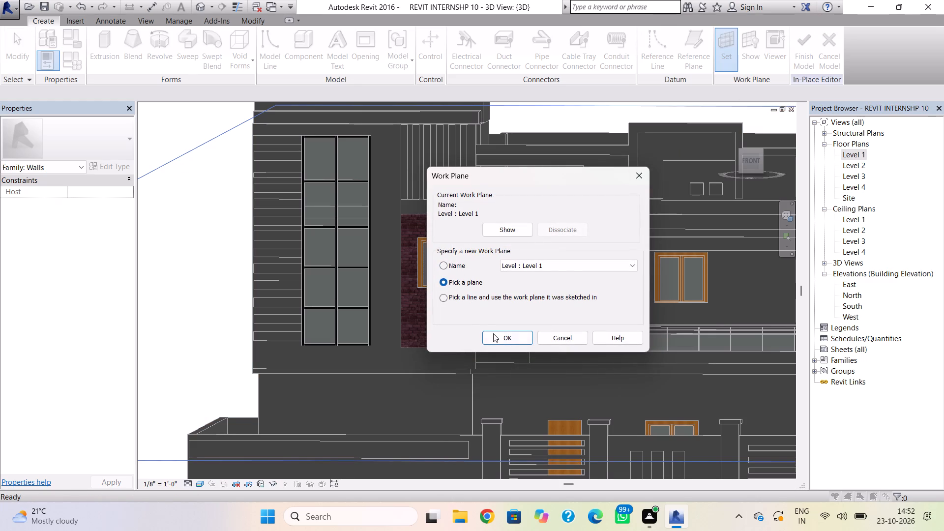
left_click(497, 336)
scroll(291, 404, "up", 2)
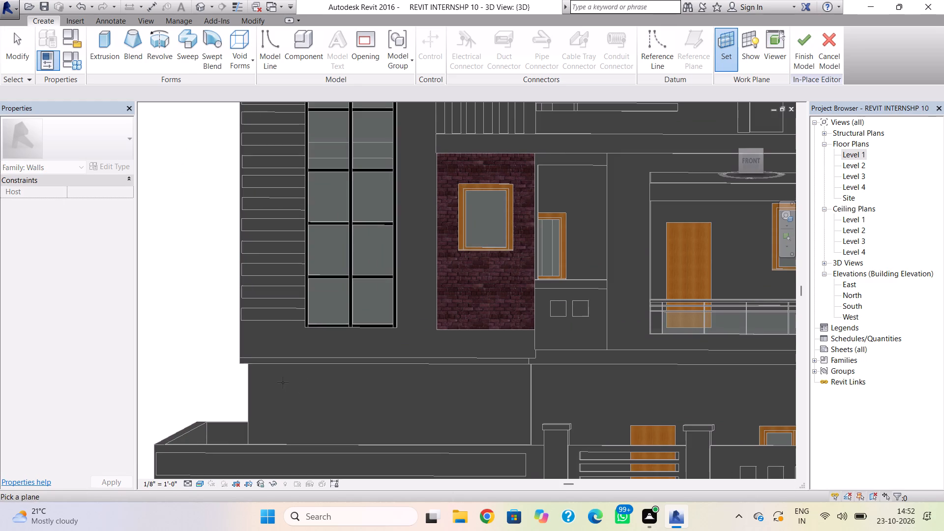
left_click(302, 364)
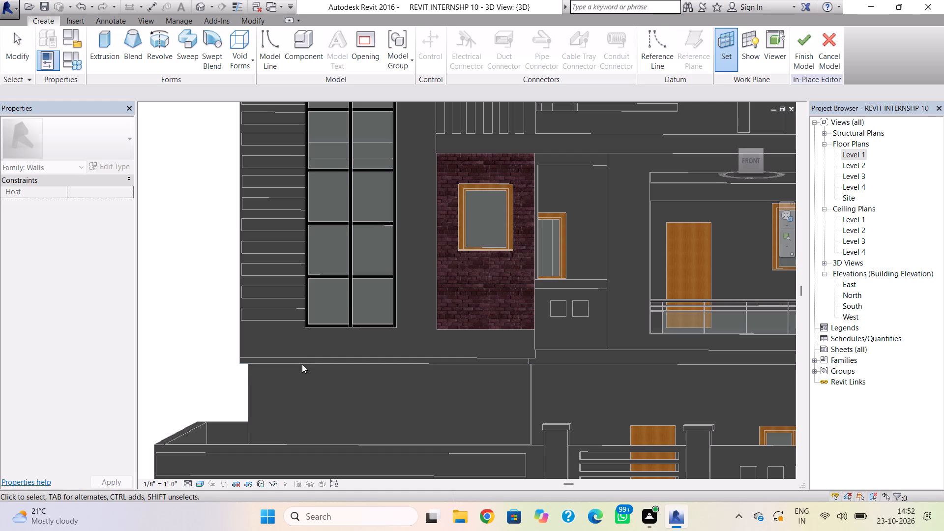
Set the work plane by picking the ground-floor front wall face below the tall window.
left_click(726, 44)
left_click(442, 279)
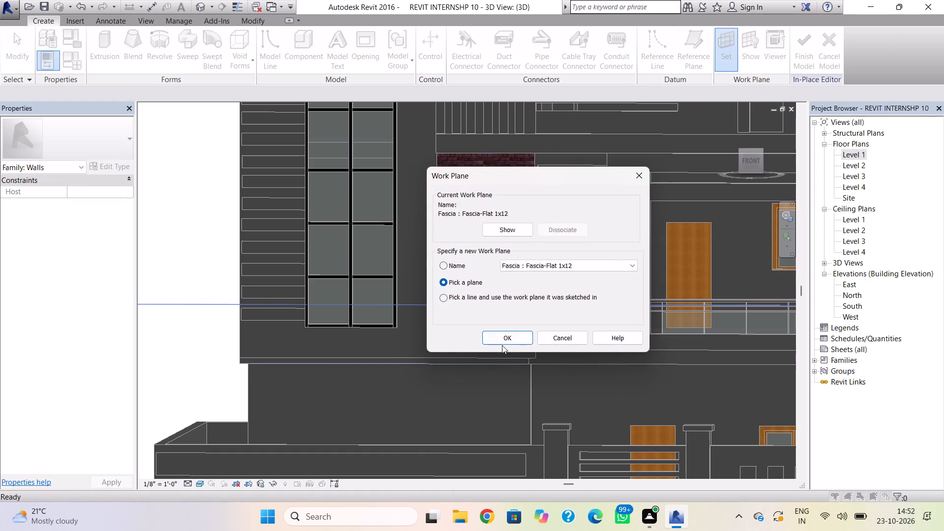
left_click(501, 336)
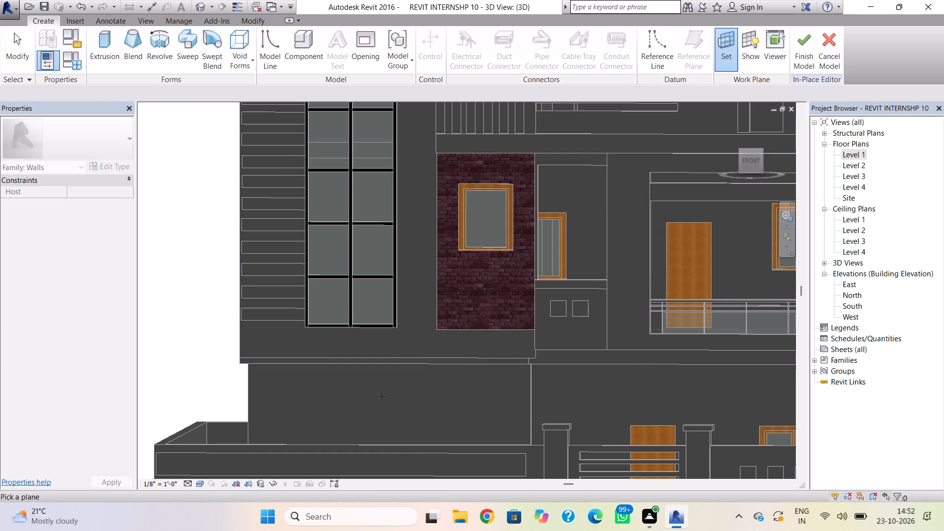
right_click_drag(363, 402, 379, 382, "shift")
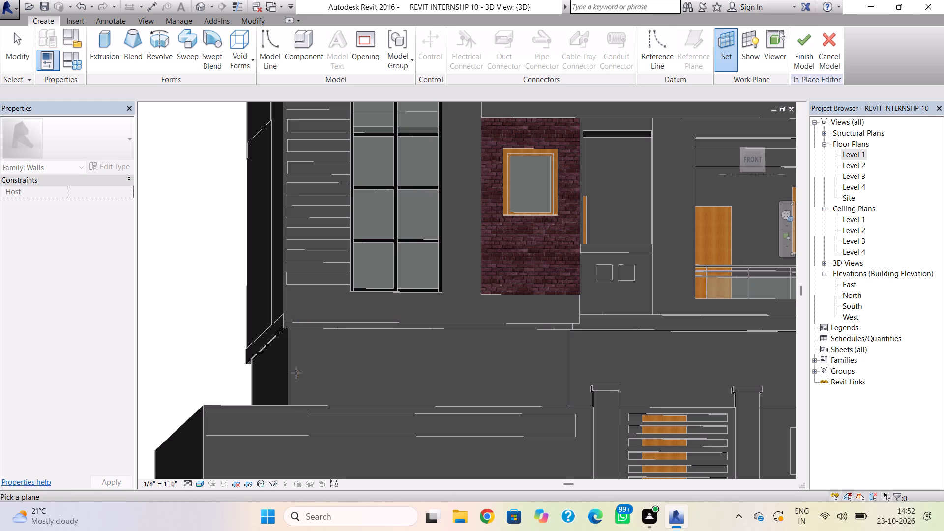
left_click(301, 375)
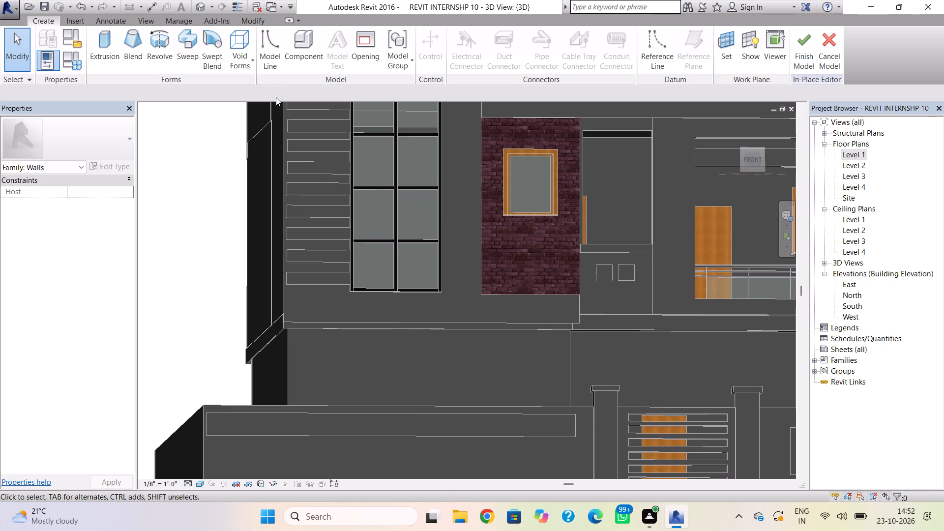
Start an extrusion and try to sketch a very narrow vertical rectangle on the ground-floor front wall below the tall window.
left_click(100, 45)
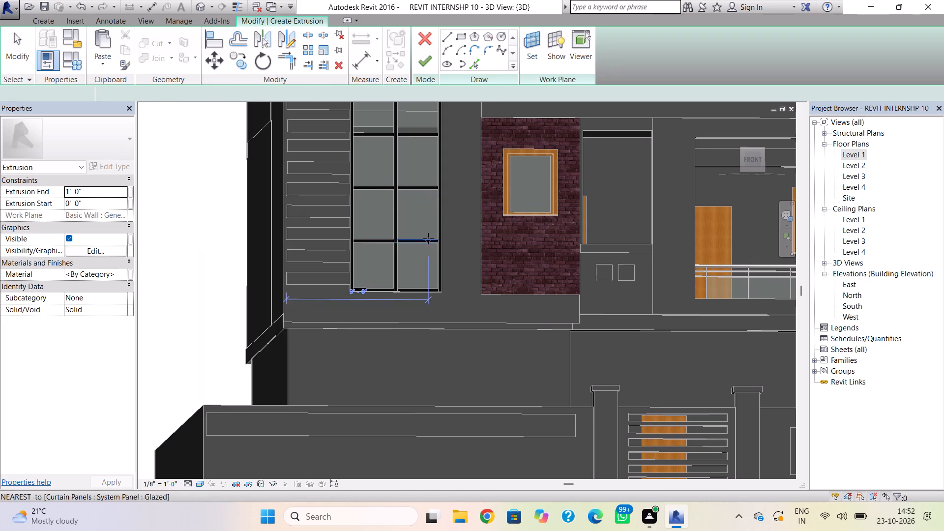
left_click(459, 42)
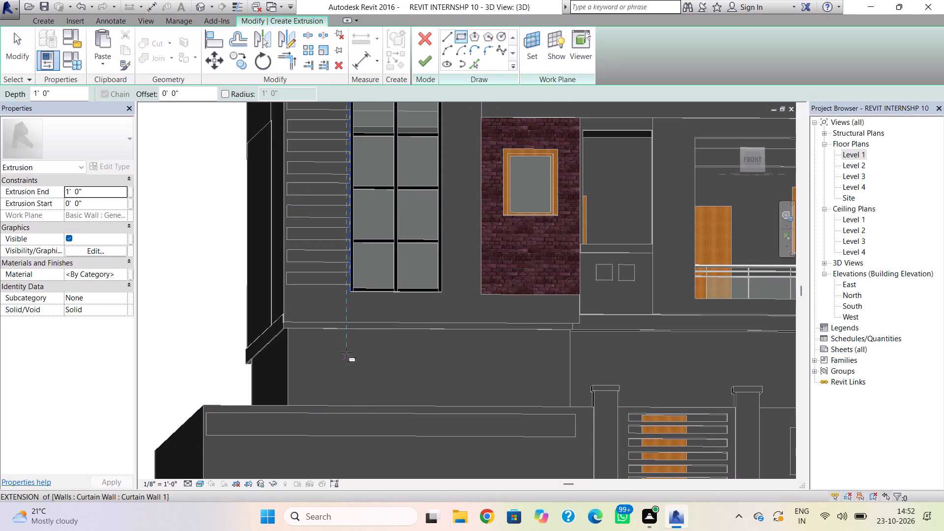
right_click_drag(345, 344, 335, 361, "shift")
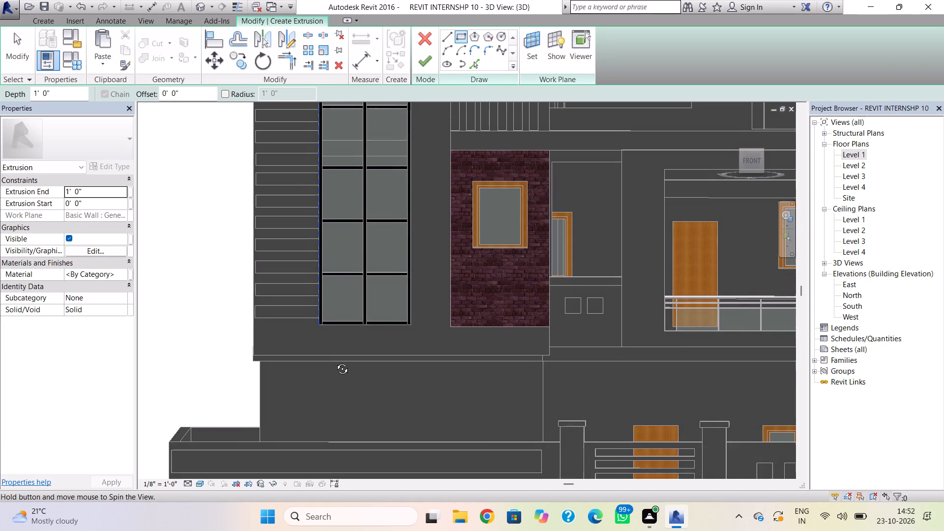
right_click_drag(335, 361, 335, 357, "shift")
left_click(324, 355)
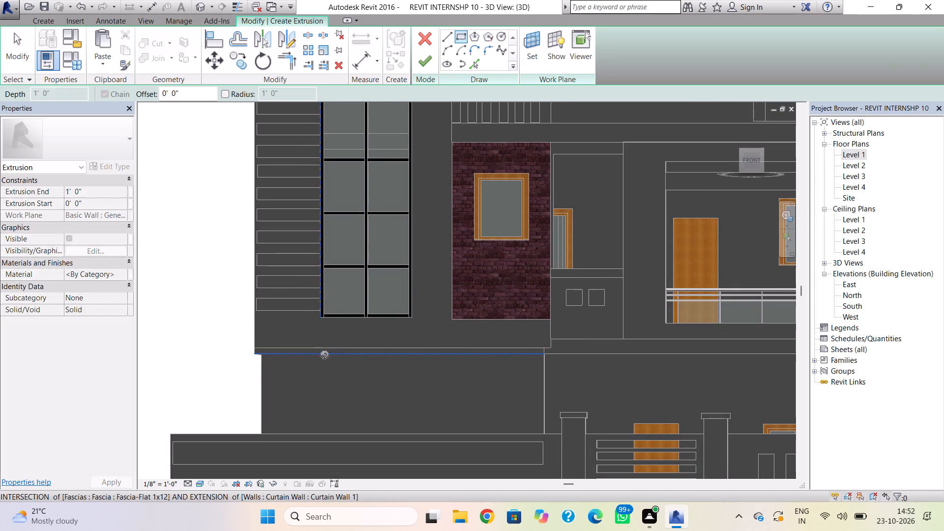
left_click(326, 433)
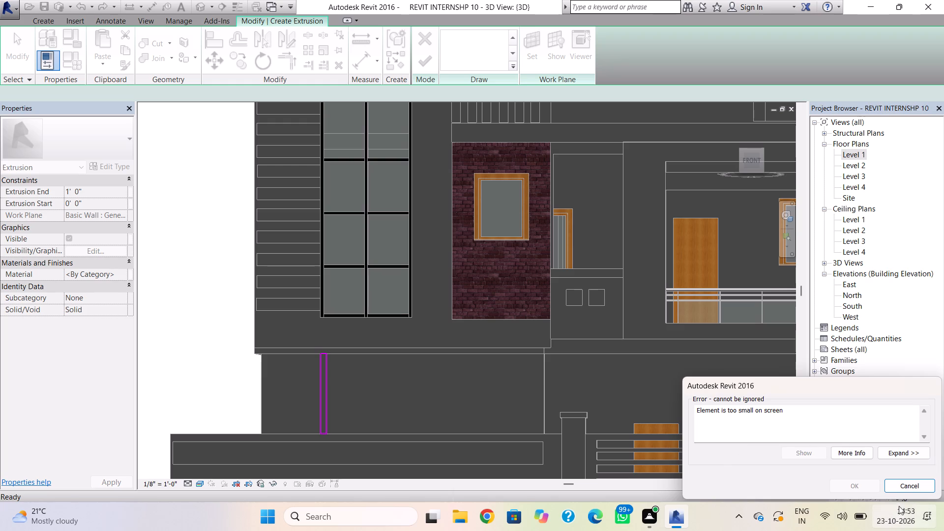
left_click(900, 488)
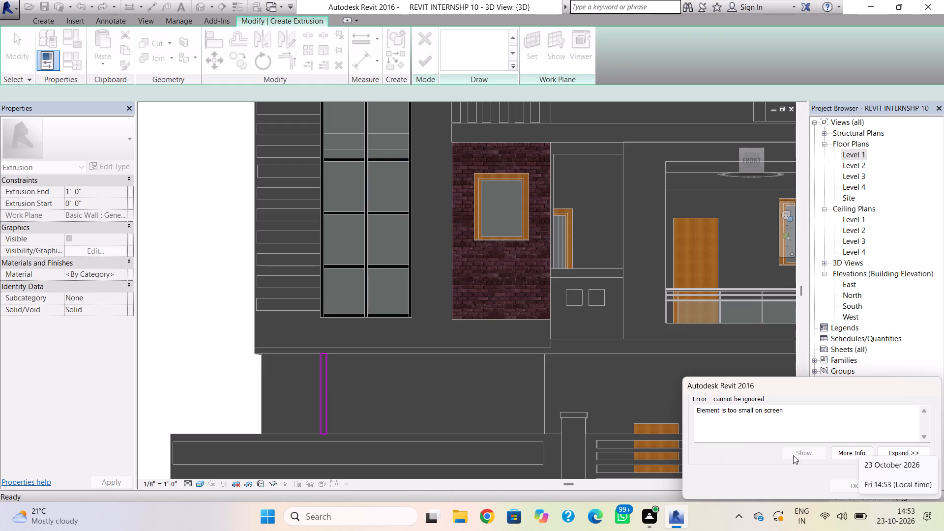
left_click(900, 481)
Sketch a narrow vertical rectangle on the ground-floor front wall, from the fascia below the tall window down to just above the boundary wall.
right_click_drag(408, 389, 426, 415)
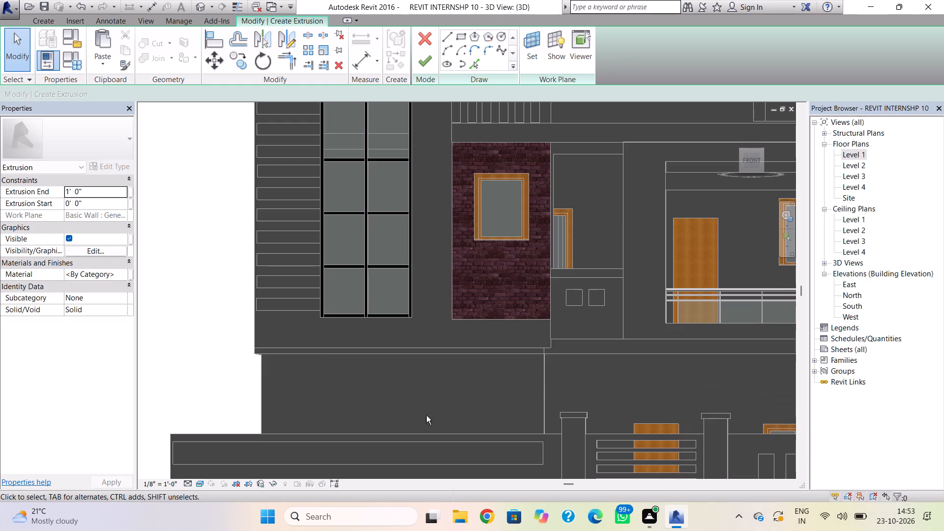
right_click_drag(426, 415, 441, 433)
left_click(324, 389)
right_click_drag(303, 407, 323, 429, "shift")
middle_click_drag(327, 421, 322, 335)
right_click_drag(400, 357, 382, 356)
left_click(307, 339)
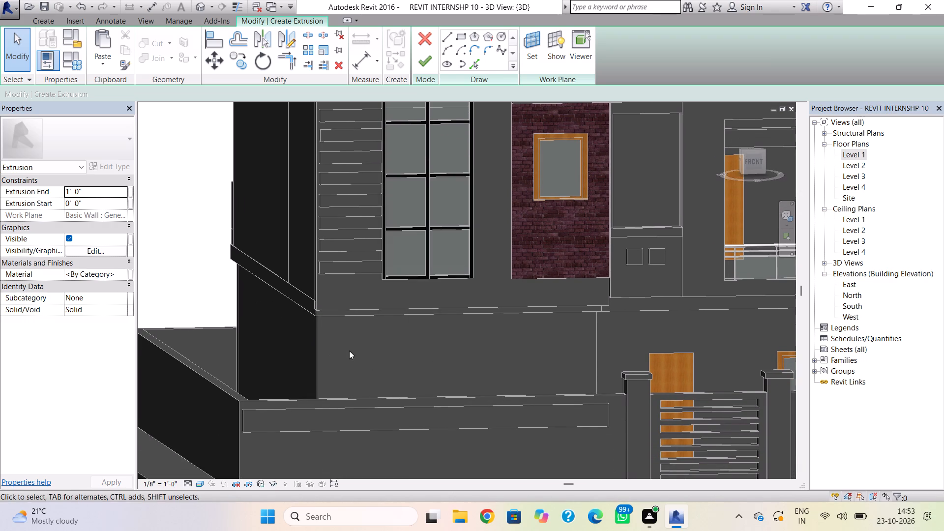
right_click_drag(350, 351, 335, 331, "shift")
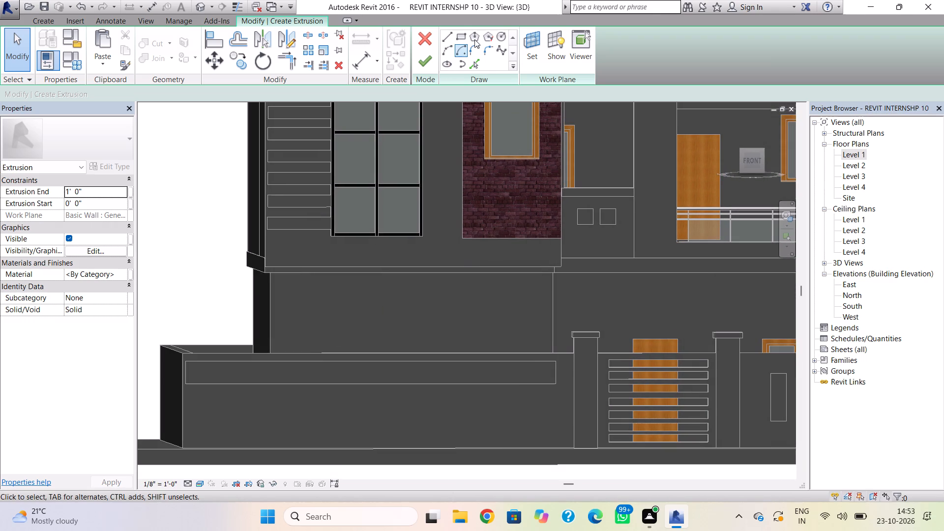
left_click(460, 36)
right_click_drag(303, 308, 297, 286, "shift")
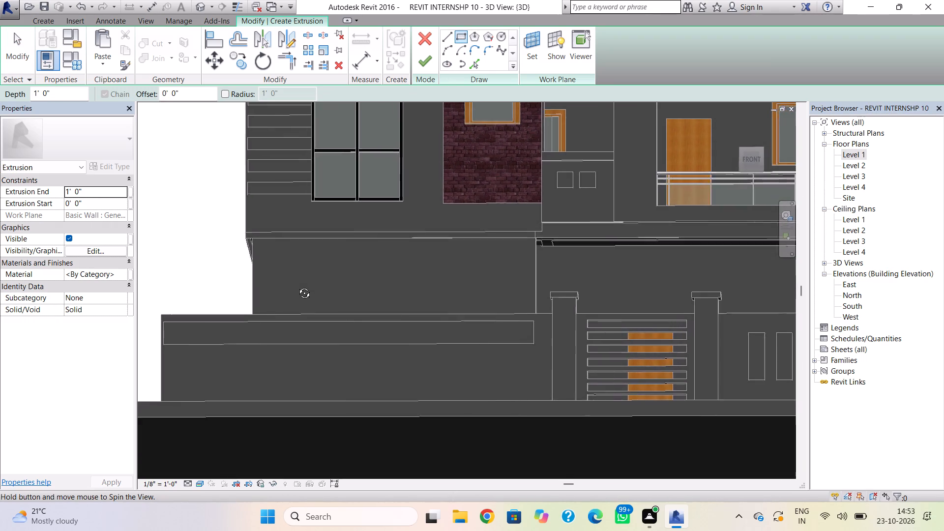
right_click_drag(297, 286, 302, 295, "shift")
right_click_drag(327, 259, 324, 262, "shift")
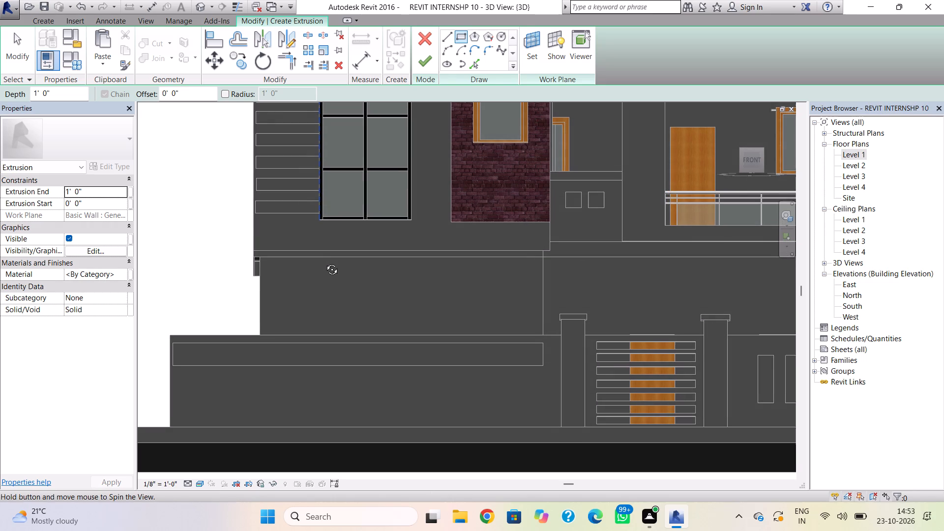
right_click_drag(324, 262, 324, 270, "shift")
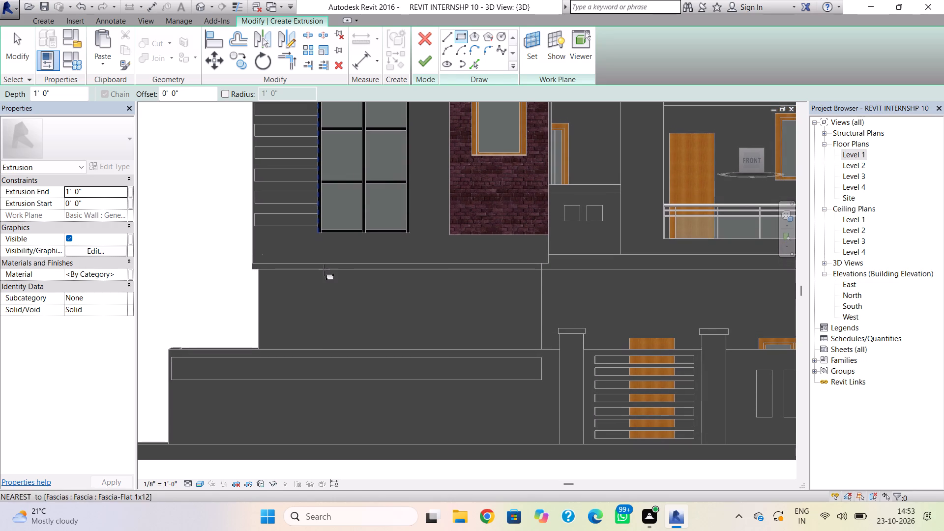
left_click(320, 271)
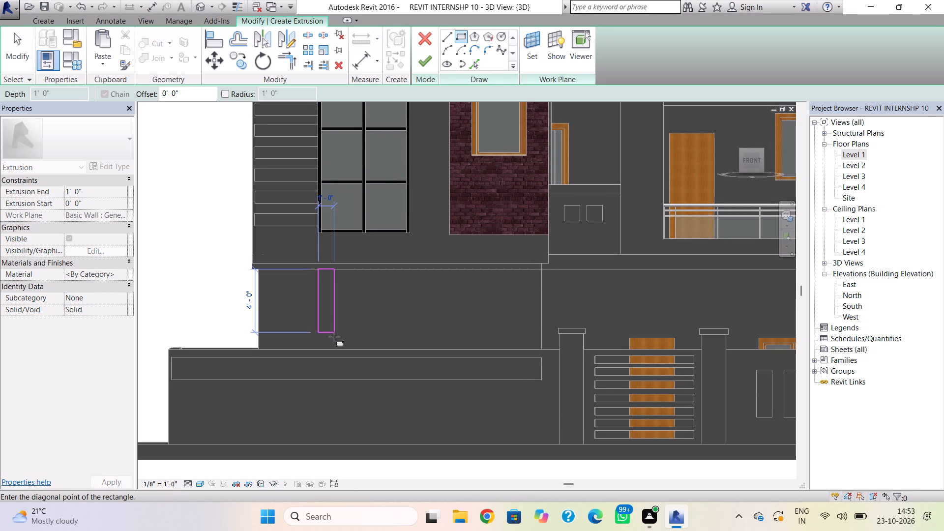
right_click_drag(333, 342, 335, 337)
right_click_drag(334, 334, 332, 354, "shift")
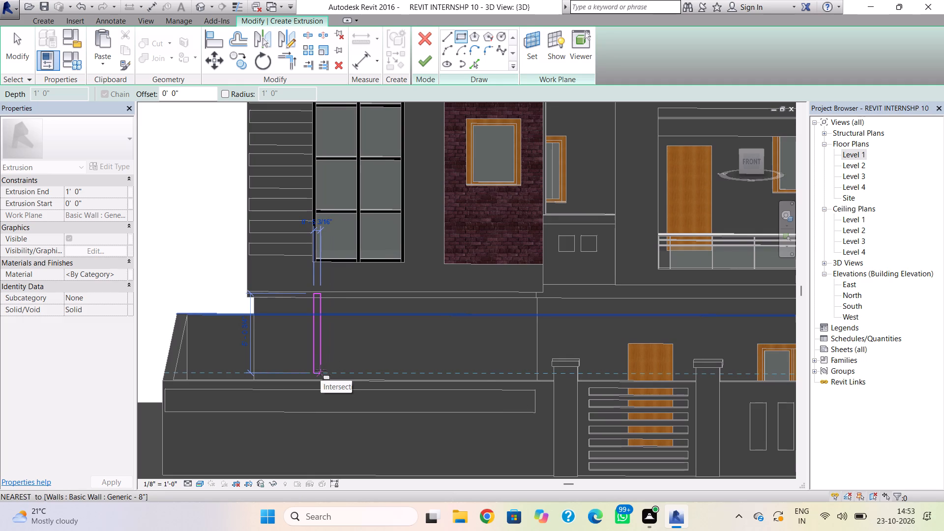
left_click(321, 370)
key("Escape")
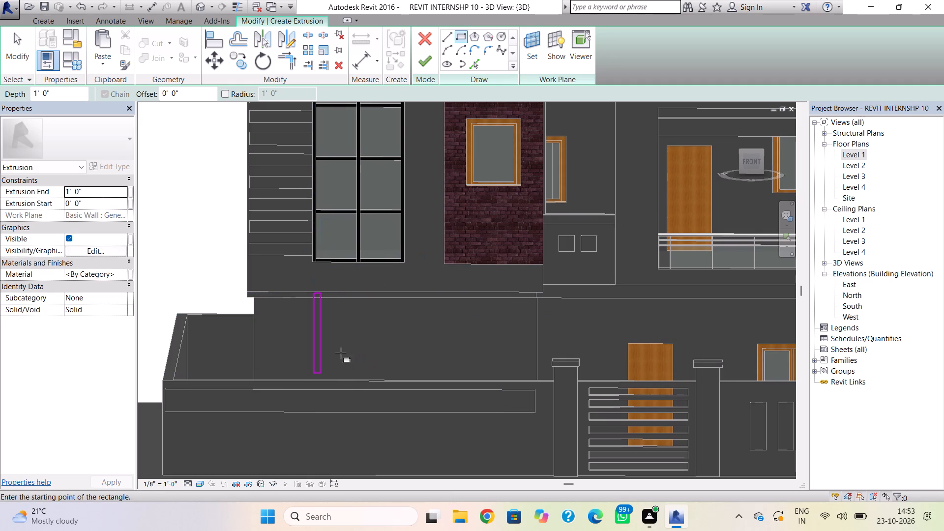
key("Escape")
Copy the narrow rectangle and paste five copies in a closely spaced, level row along the front wall toward the gate.
left_click_drag(335, 337, 299, 369)
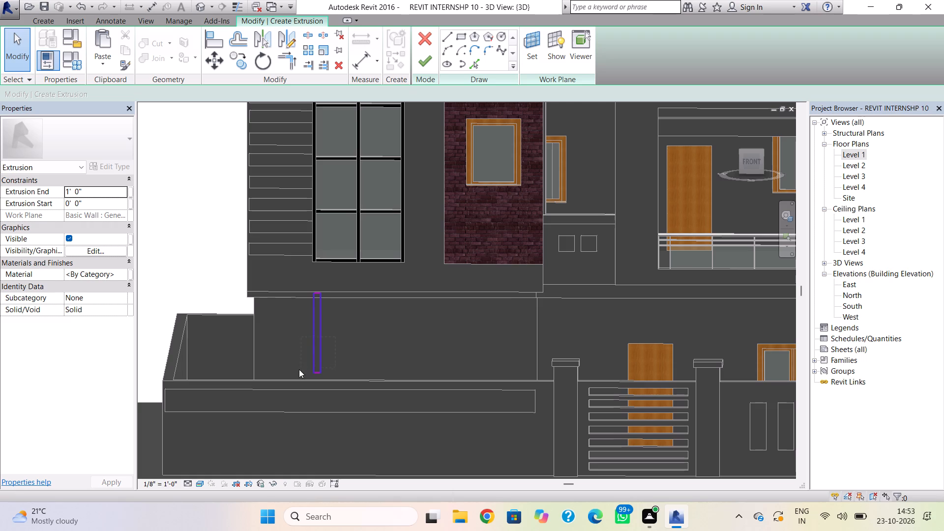
left_click_drag(299, 369, 291, 378)
scroll(320, 301, "up", 7)
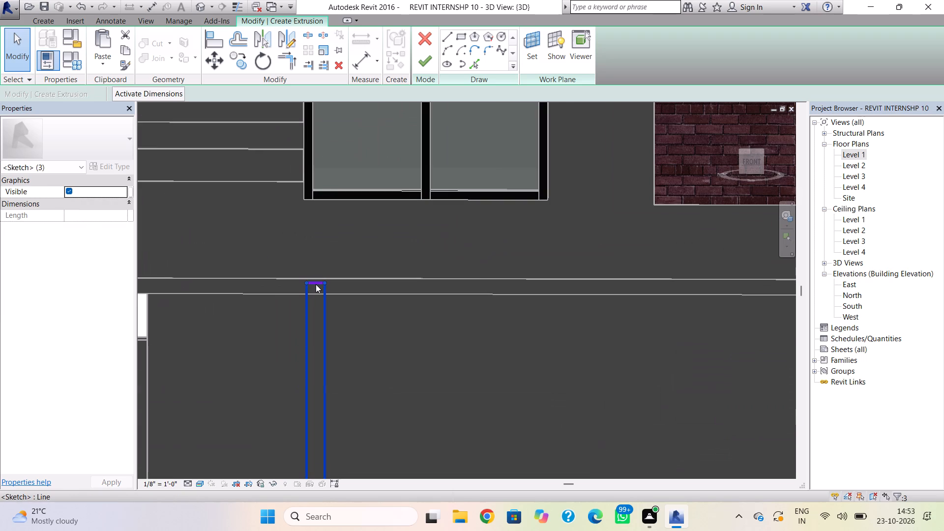
left_click(317, 280, "ctrl")
scroll(322, 344, "down", 3)
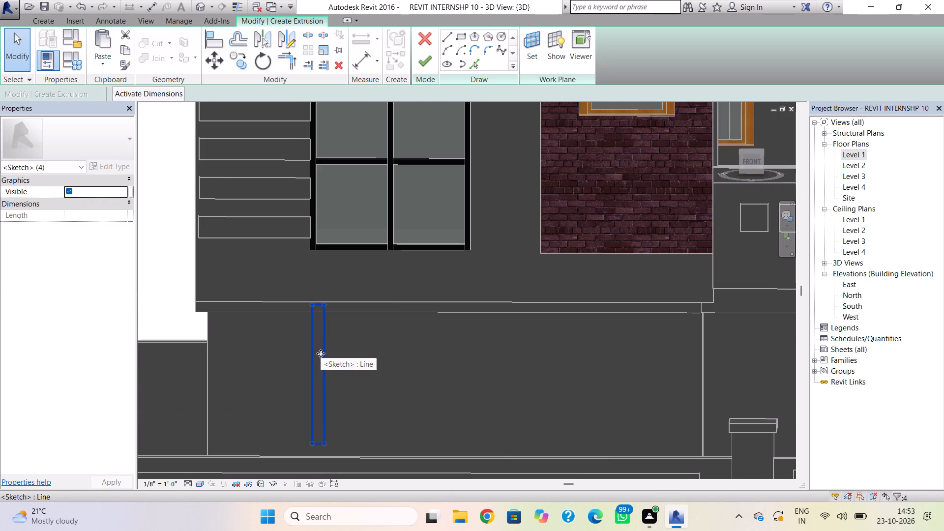
key("ctrl+c")
key("ctrl+v")
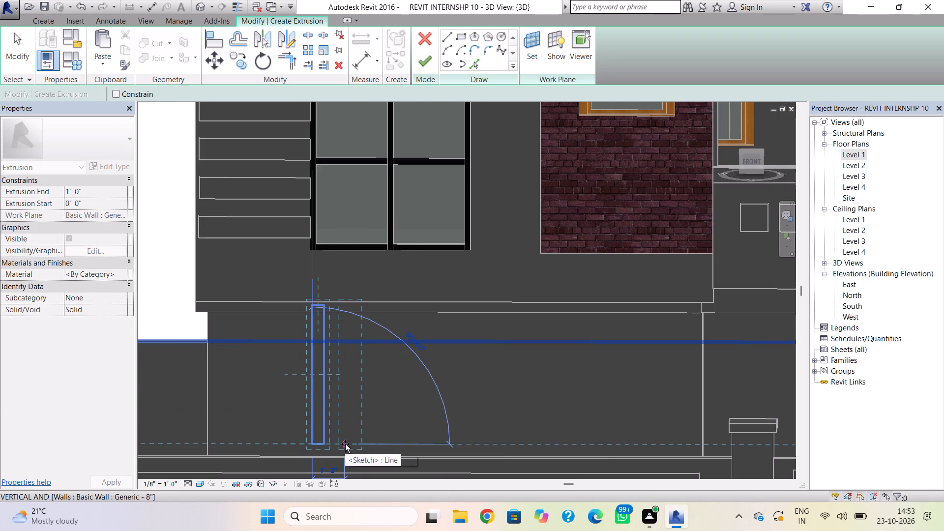
left_click(345, 444)
key("ctrl+v")
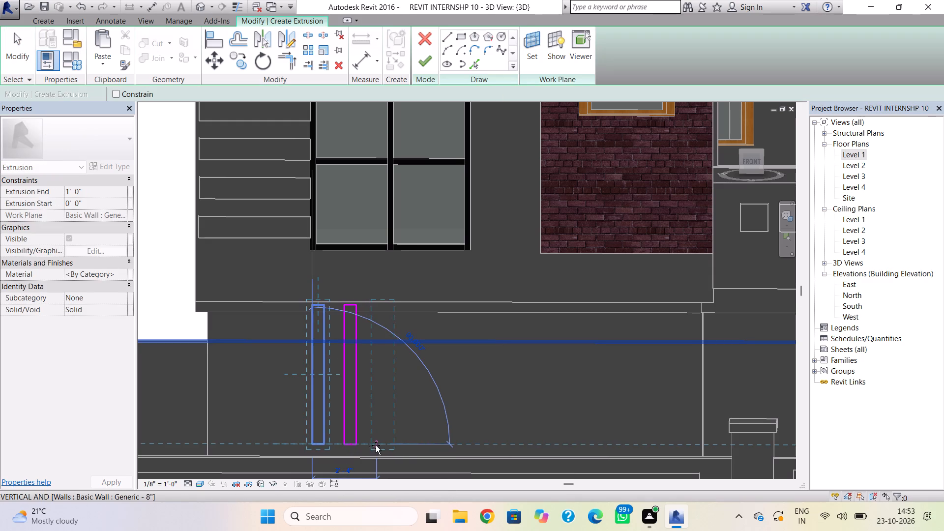
left_click(377, 448)
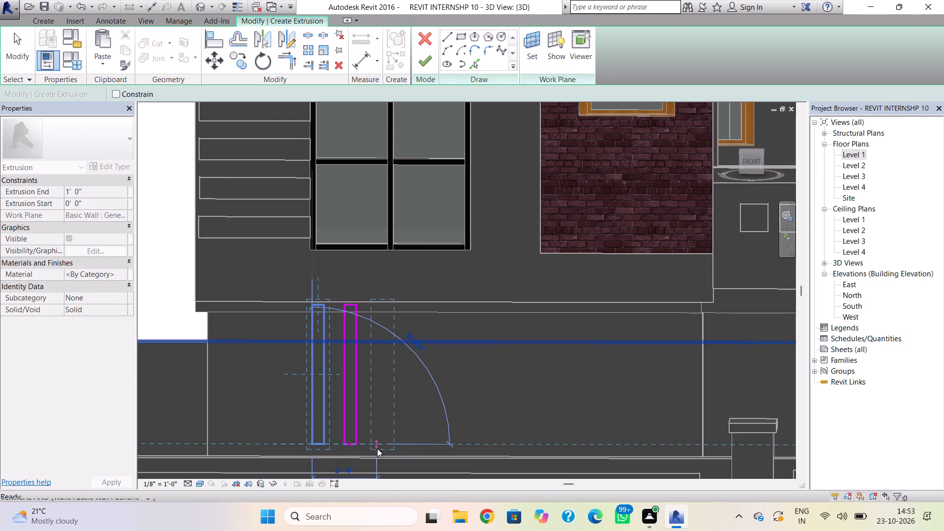
key("ctrl+v")
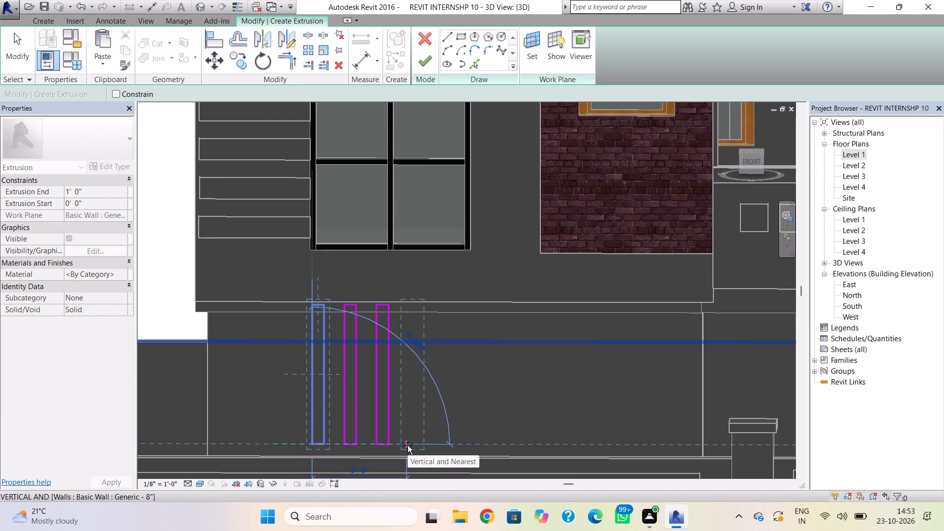
left_click(412, 447)
key("ctrl+v")
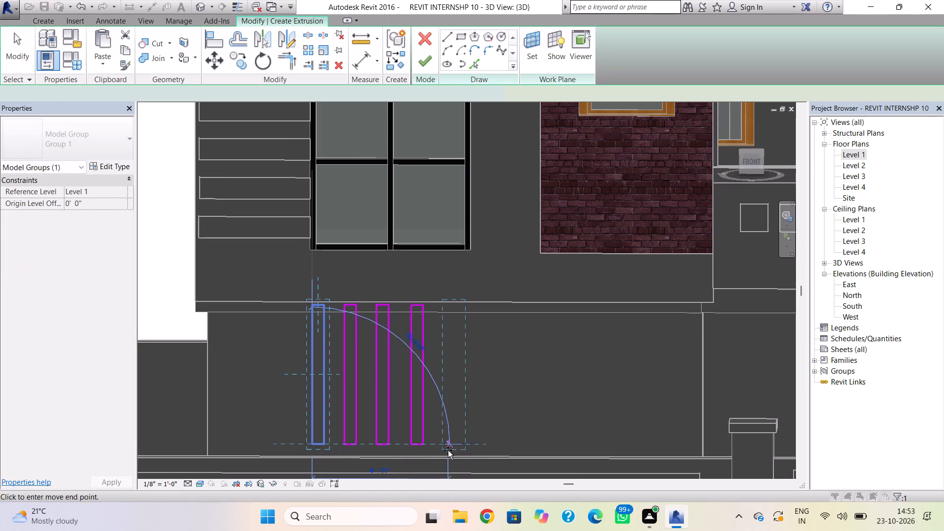
left_click(445, 447)
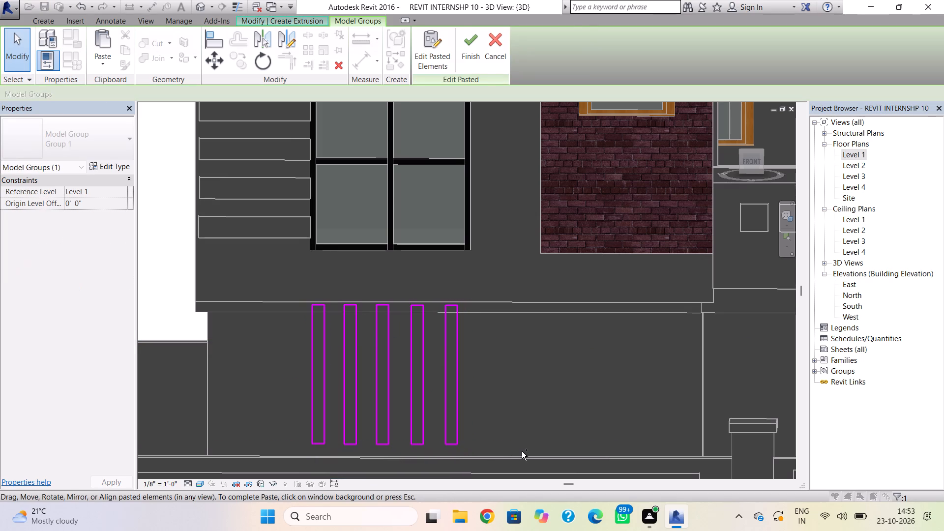
key("ctrl+v")
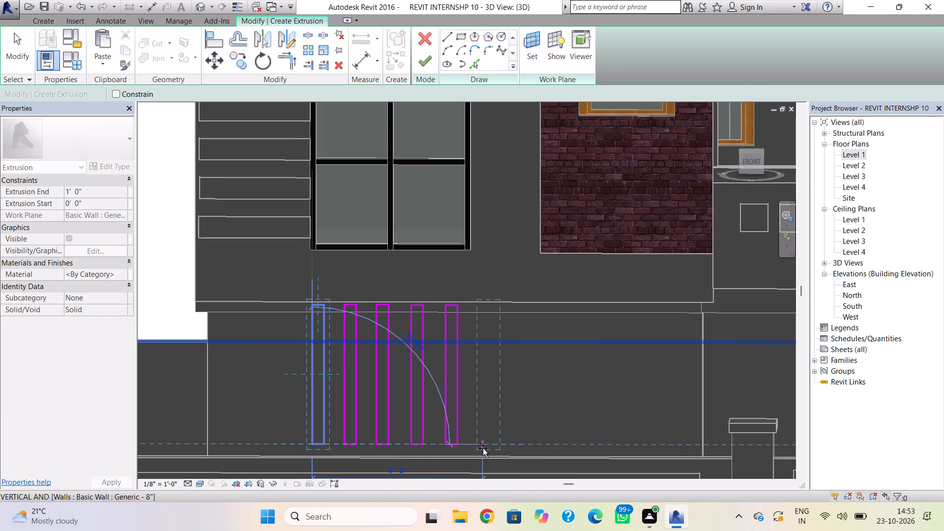
left_click(483, 448, "ctrl")
Paste two more copies of the rectangle farther along the row toward the gate, with wider gaps between them.
key("ctrl+v")
key("ctrl+v")
key("ctrl+v")
key("ctrl+v")
key("ctrl+v")
key("ctrl+v")
key("ctrl+v")
key("ctrl+v")
key("ctrl+v")
key("ctrl+v")
key("ctrl+v")
key("ctrl+v")
key("ctrl+v")
key("ctrl+v")
key("ctrl+v")
key("ctrl+v")
key("ctrl+v")
key("ctrl+v")
key("ctrl+v")
key("ctrl+v")
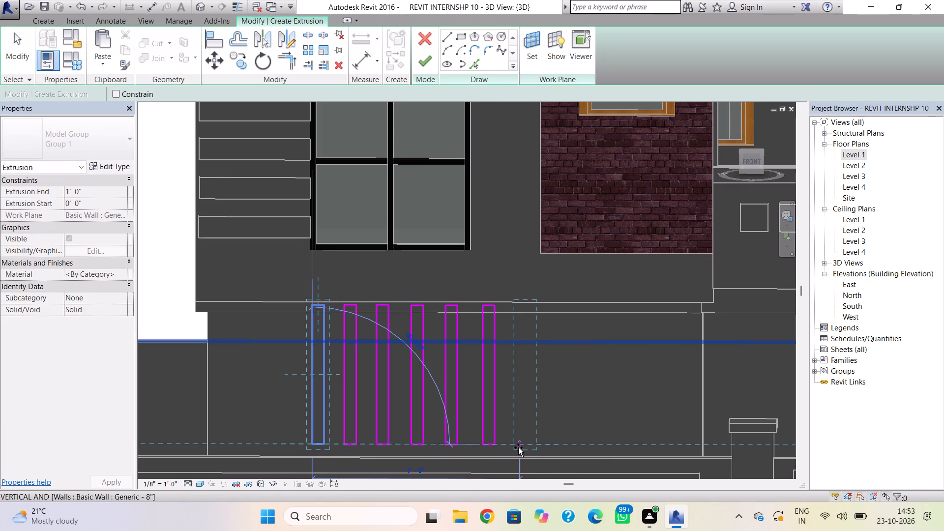
left_click(540, 448, "ctrl")
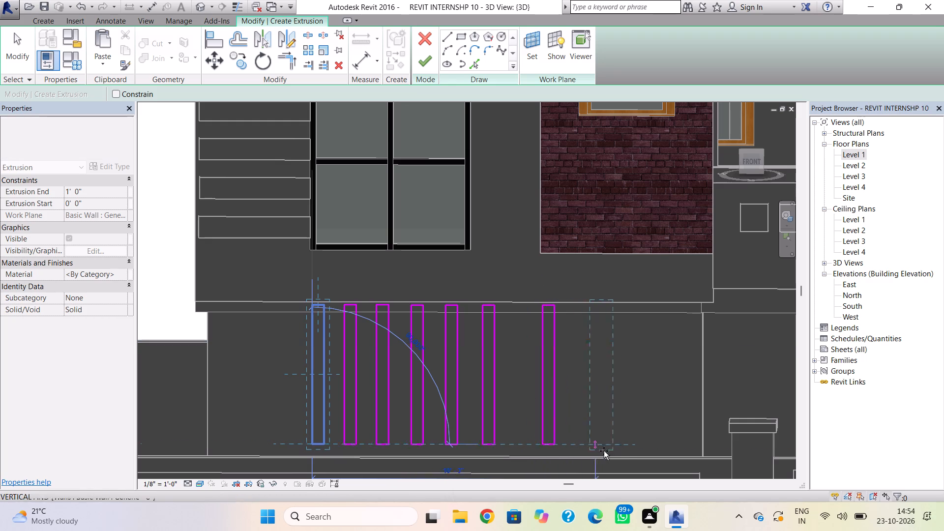
left_click(627, 453, "ctrl")
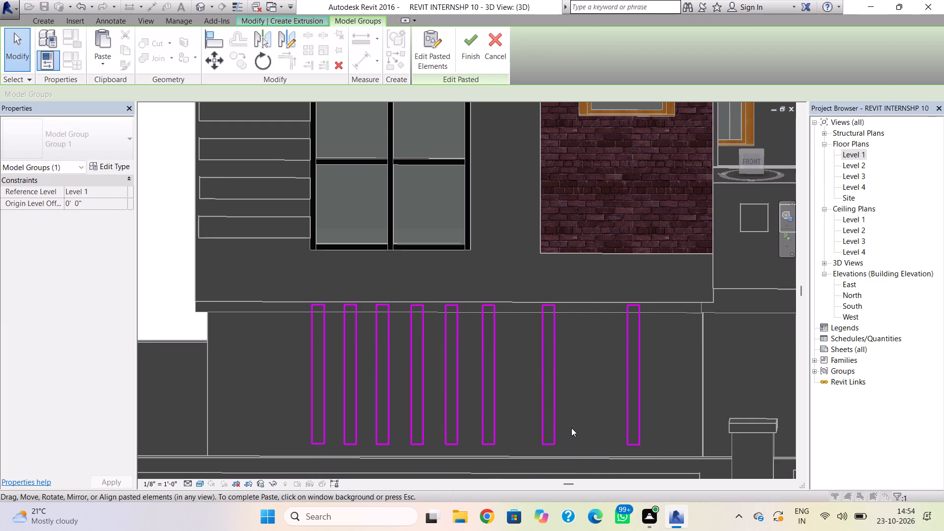
key("Escape")
Select all four lines of the seventh rectangle in the row and nudge it ten increments toward the gate.
left_click_drag(574, 422, 528, 444)
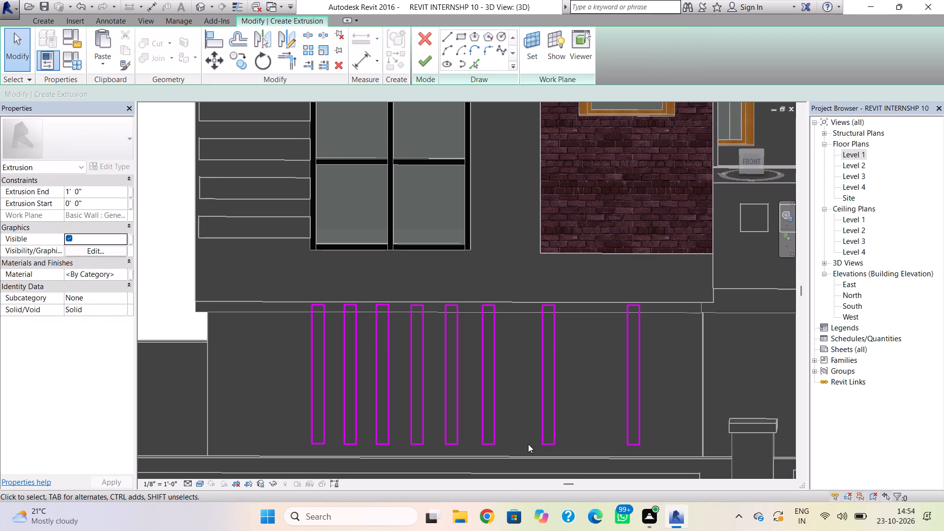
left_click_drag(528, 444, 522, 362)
left_click_drag(570, 411, 522, 442)
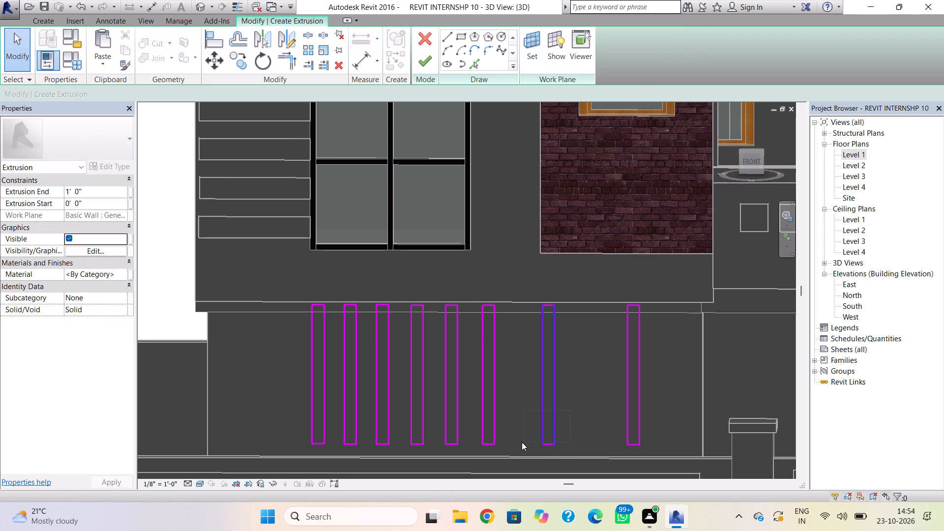
left_click_drag(522, 442, 521, 451)
scroll(546, 307, "up", 3, "ctrl")
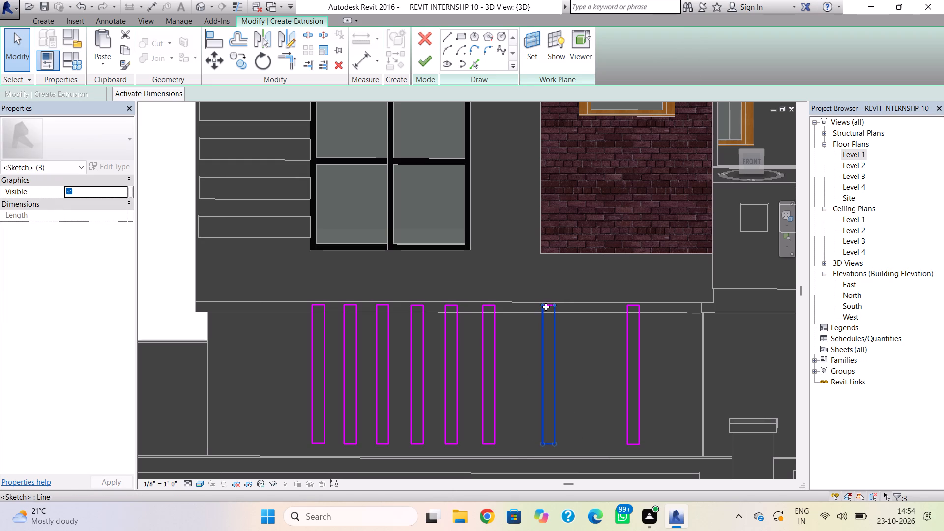
scroll(548, 305, "up", 3)
left_click(551, 304, "ctrl")
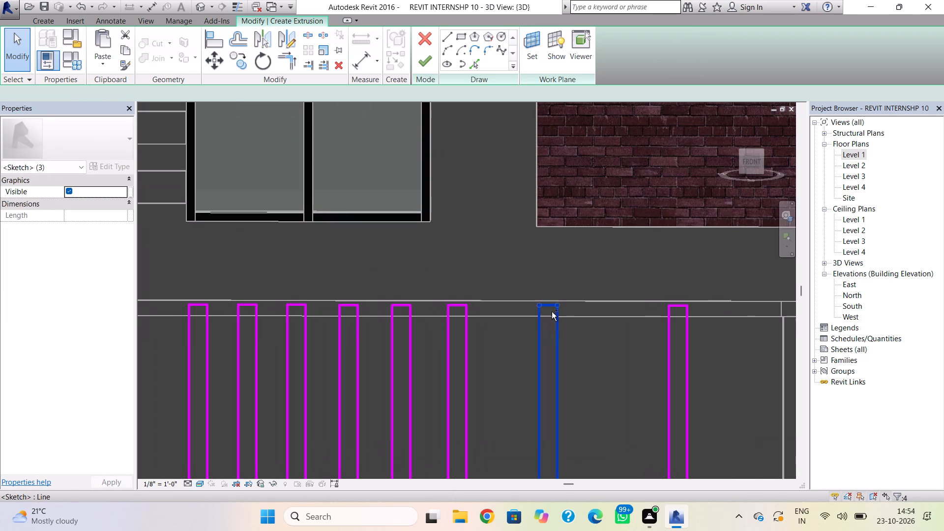
scroll(558, 362, "down", 2)
middle_click_drag(558, 363, 552, 345)
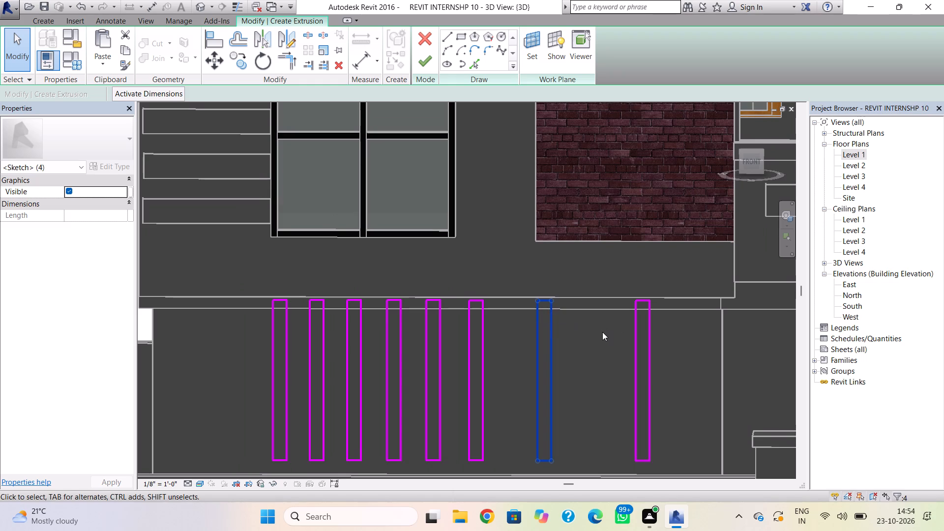
key("Right")
key("Right")
key("Right")
key("Right")
key("Right")
key("Right")
key("Right")
key("Right")
key("Right")
key("Right")
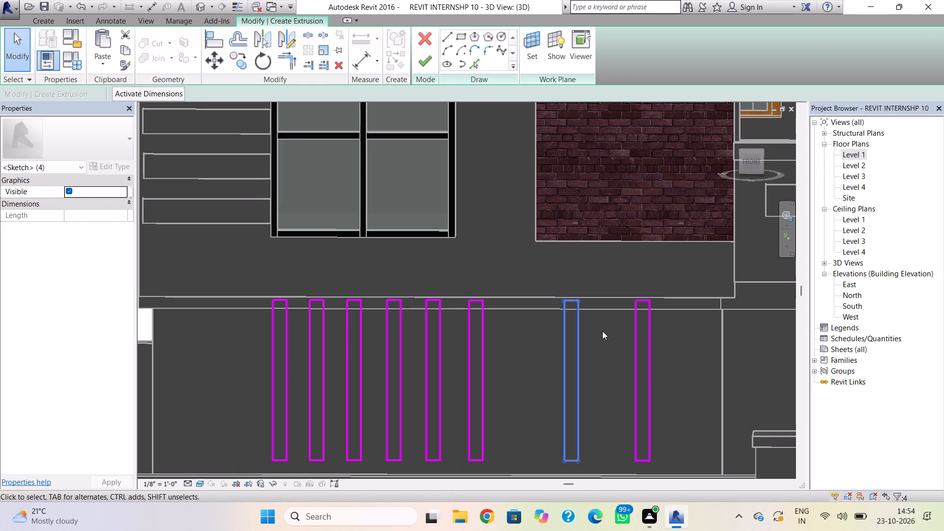
Nudge the last rectangle in the row twelve increments toward the wall corner nearest the gate.
left_click_drag(671, 273, 610, 470)
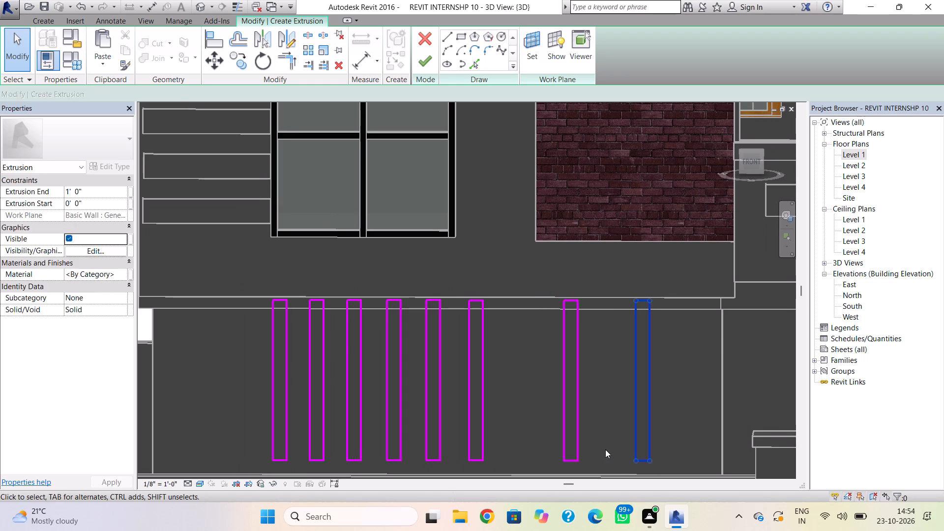
key("Right")
key("Right")
key("Right")
key("Right")
key("Right")
key("Right")
key("Right")
key("Right")
key("Right")
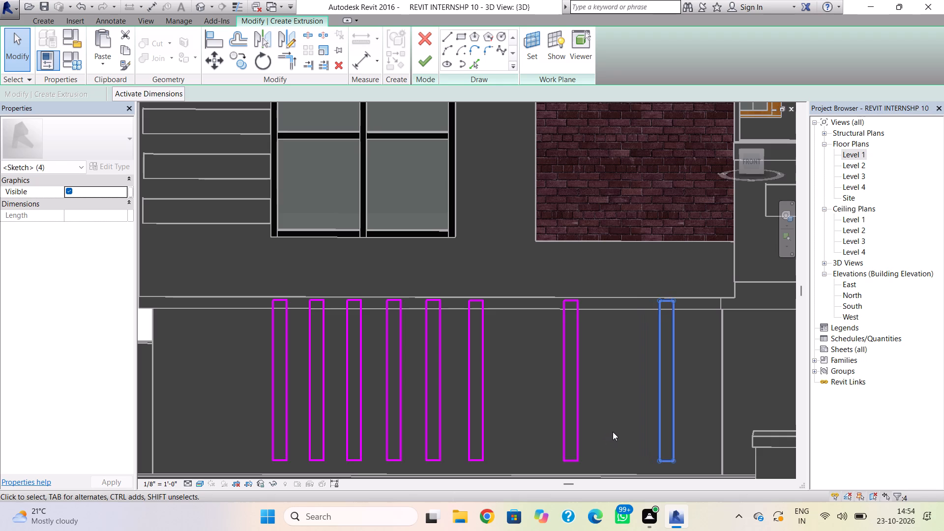
key("Right")
key("Right")
key("Right")
Nudge the seventh rectangle one more increment toward the gate.
left_click_drag(602, 289, 552, 474)
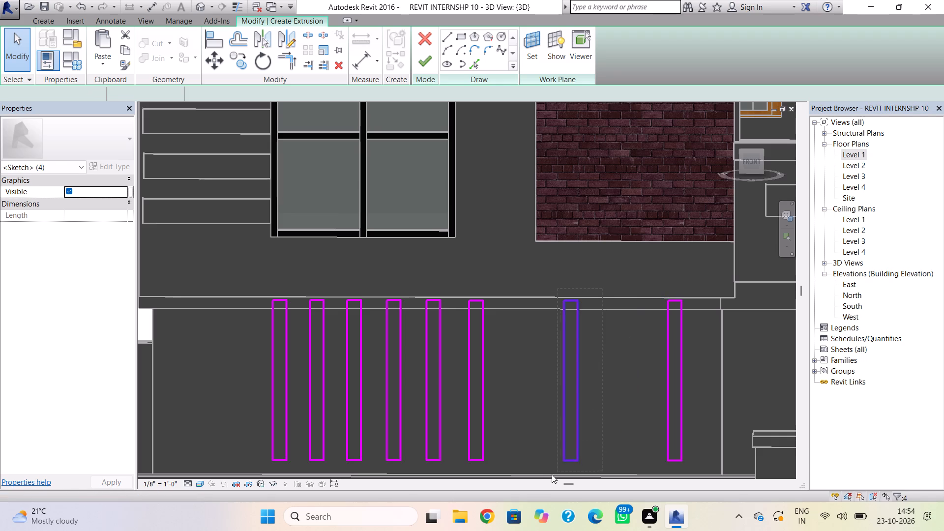
left_click_drag(552, 474, 548, 475)
key("Right")
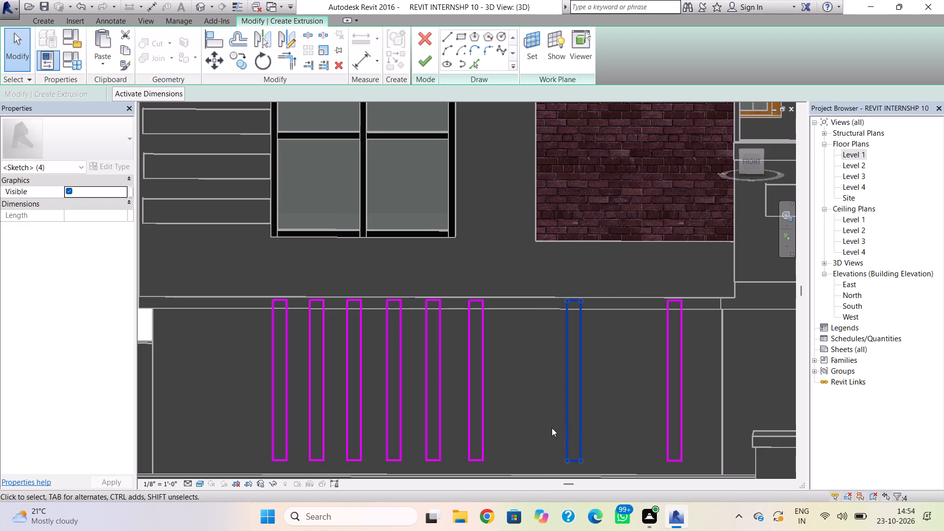
Delete the sixth rectangle, the last one in the closely spaced group.
left_click_drag(488, 285, 462, 438)
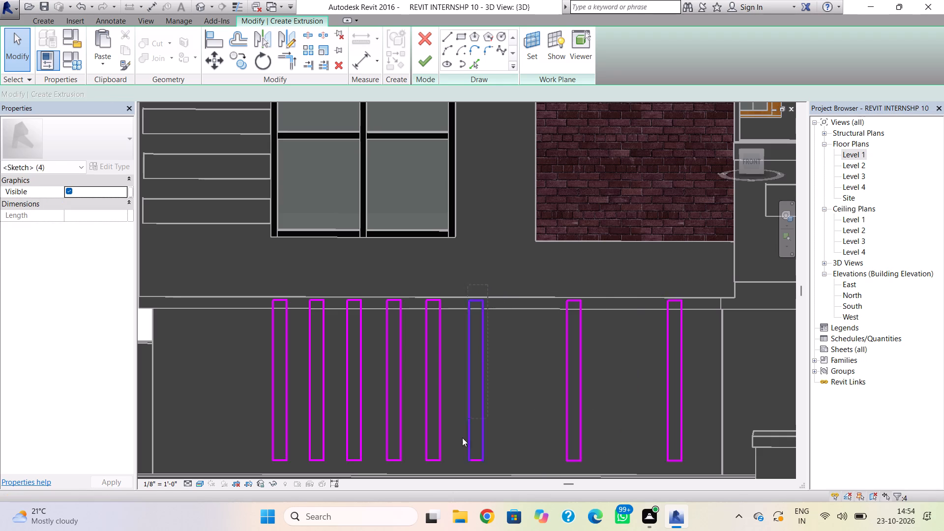
left_click_drag(462, 438, 452, 469)
key("Delete")
Select the fifth rectangle in the row and nudge it six increments toward the gate.
left_click_drag(450, 280, 448, 289)
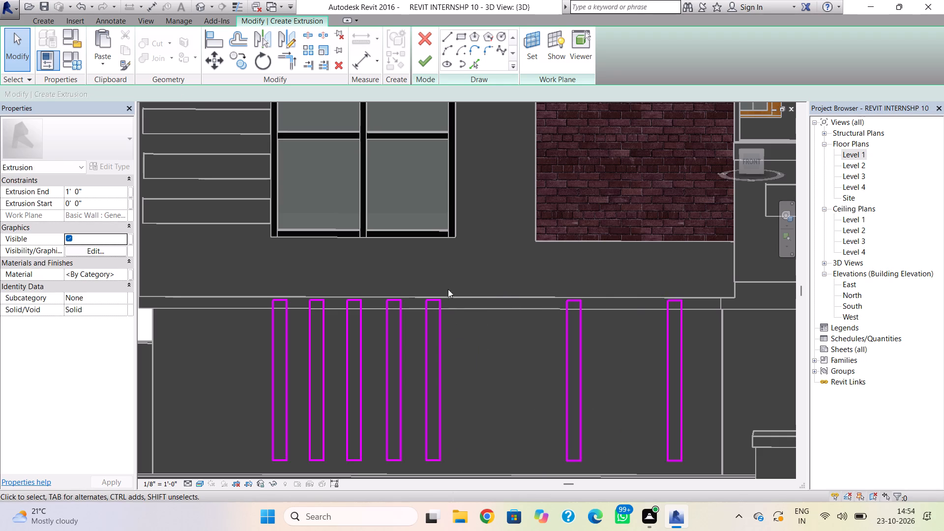
left_click_drag(448, 289, 421, 466)
key("Right")
key("Right")
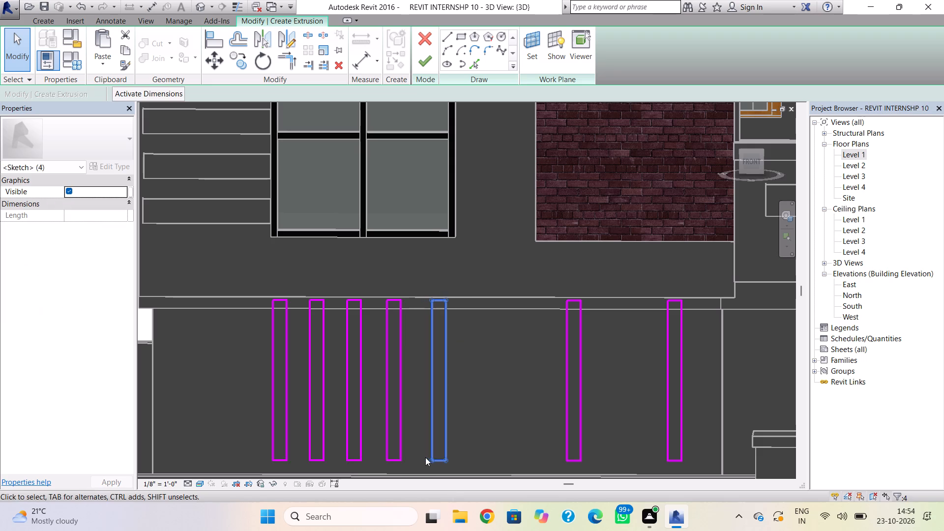
key("Right")
key("Right")
key("Right")
key("Right")
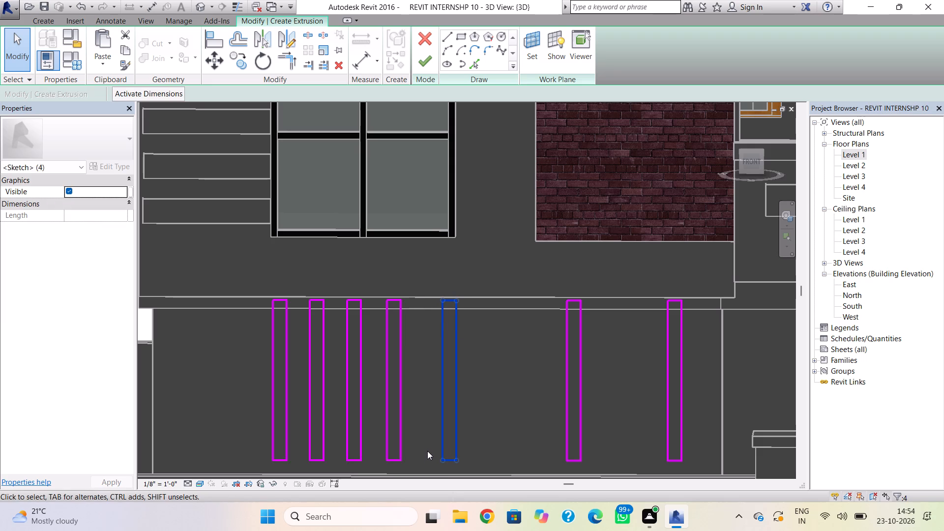
Delete the fourth and the second rectangles in the row.
left_click(421, 289)
left_click_drag(405, 315, 391, 418)
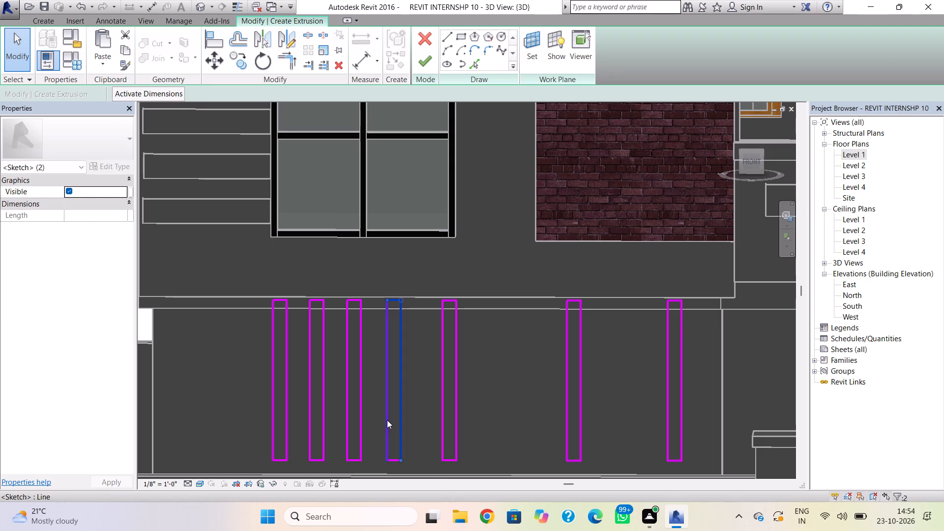
left_click_drag(413, 291, 413, 311)
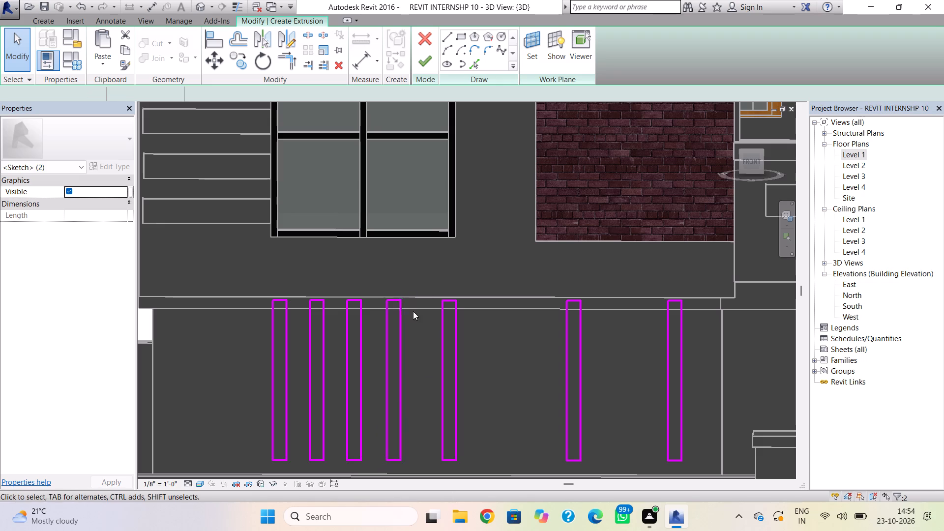
left_click_drag(413, 311, 375, 469)
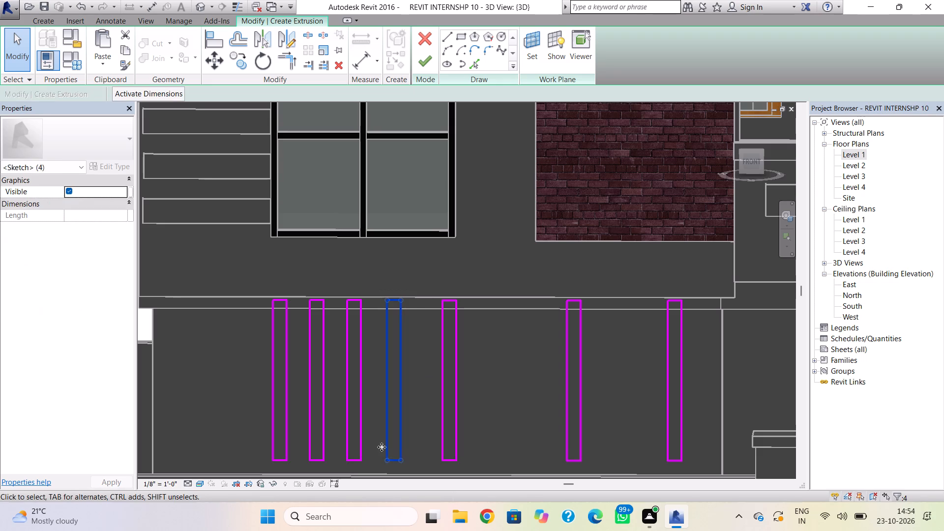
key("Delete")
left_click_drag(326, 285, 312, 434)
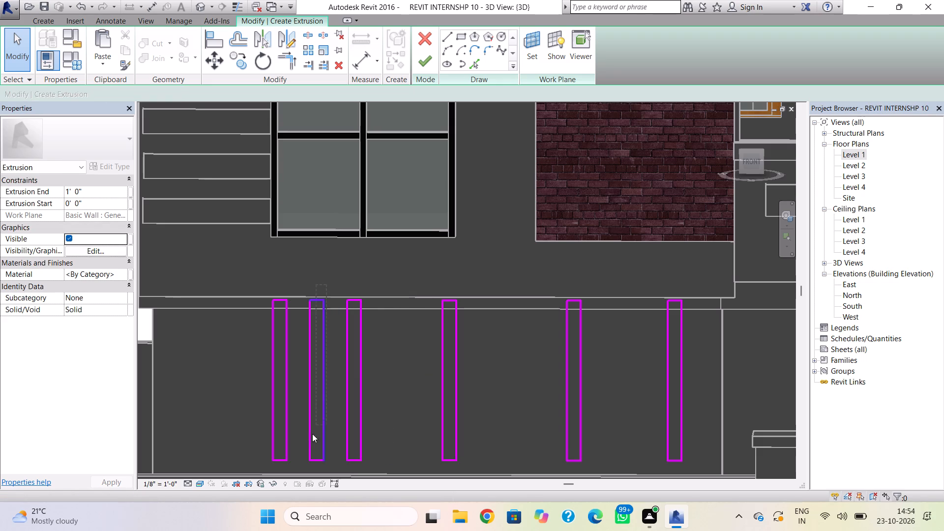
left_click_drag(312, 434, 300, 471)
key("Delete")
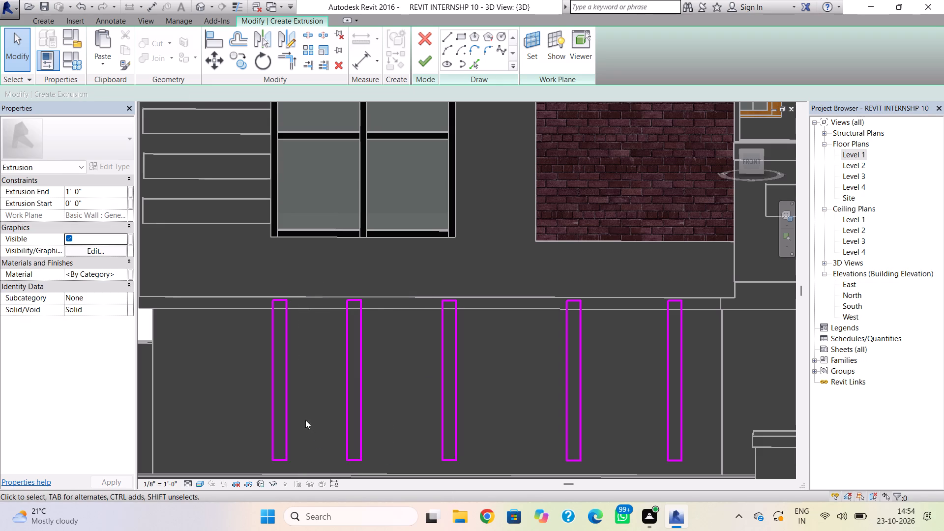
Nudge the first rectangle, the one farthest from the gate, three increments away from the gate.
left_click(312, 298)
left_click_drag(309, 298, 249, 468)
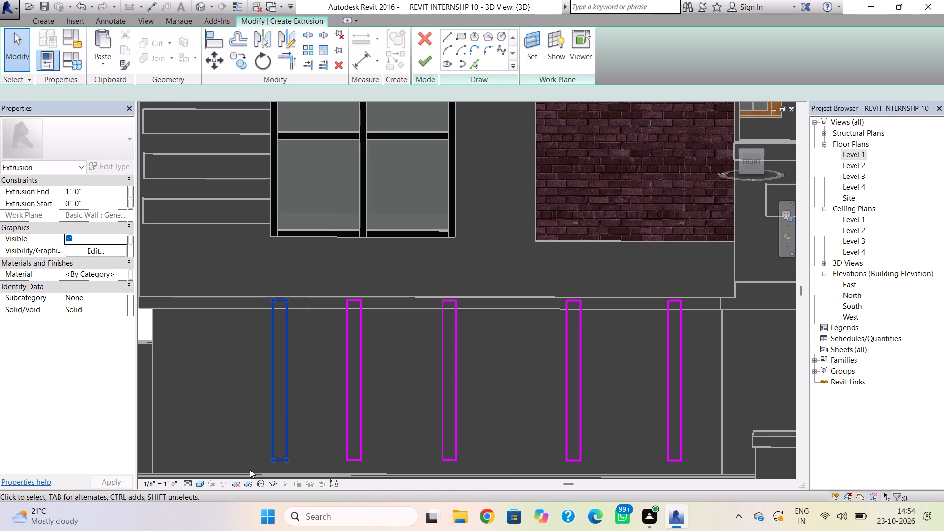
key("Left")
key("Left")
key("Left")
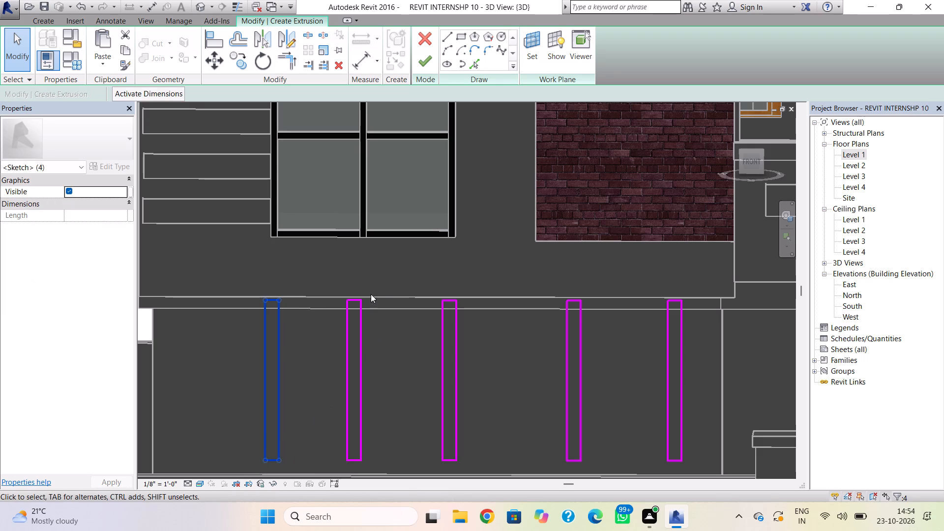
Delete the second of the five remaining rectangles.
left_click_drag(373, 291, 318, 487)
key("Delete")
Nudge the second of the four remaining rectangles sixteen increments away from the gate.
left_click_drag(459, 283, 453, 470)
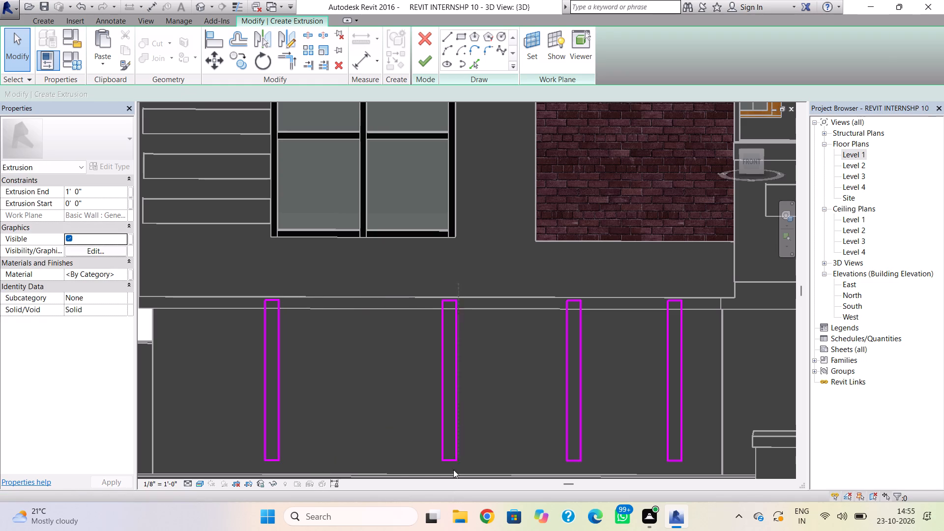
left_click_drag(453, 470, 409, 482)
key("Left")
key("Left")
key("Left")
key("Left")
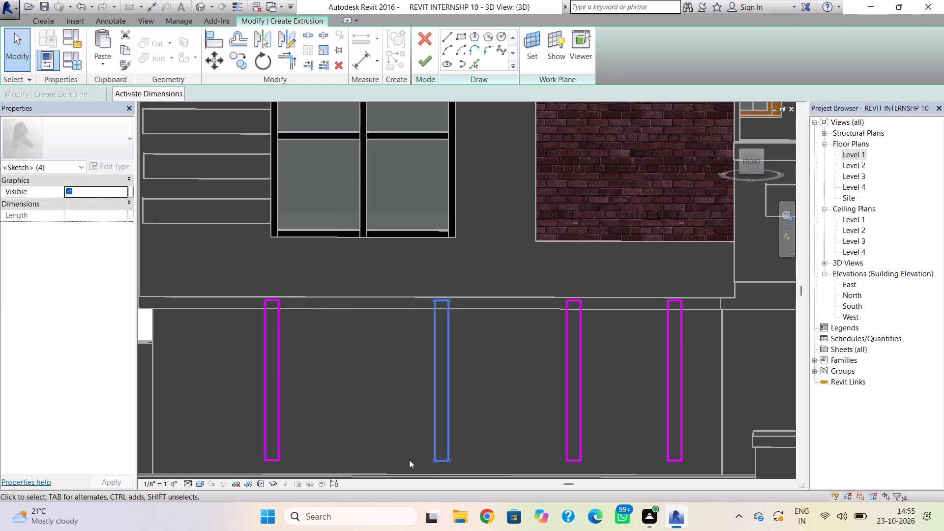
key("Left")
key("Left")
key("Left")
key("Left")
key("Left")
key("Left")
key("Left")
key("Left")
key("Left")
key("Left")
key("Left")
key("Left")
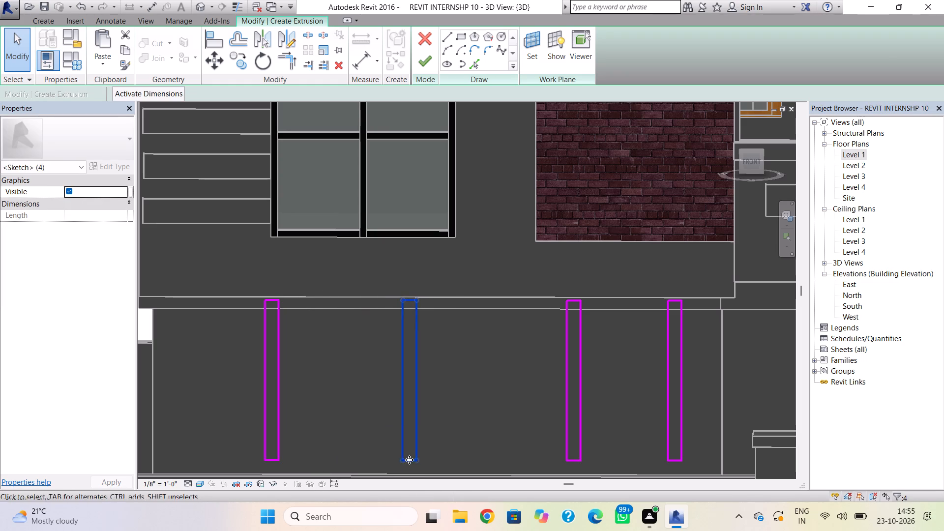
Nudge the third of the four rectangles thirteen increments away from the gate to even out the spacing.
left_click_drag(587, 279, 529, 492)
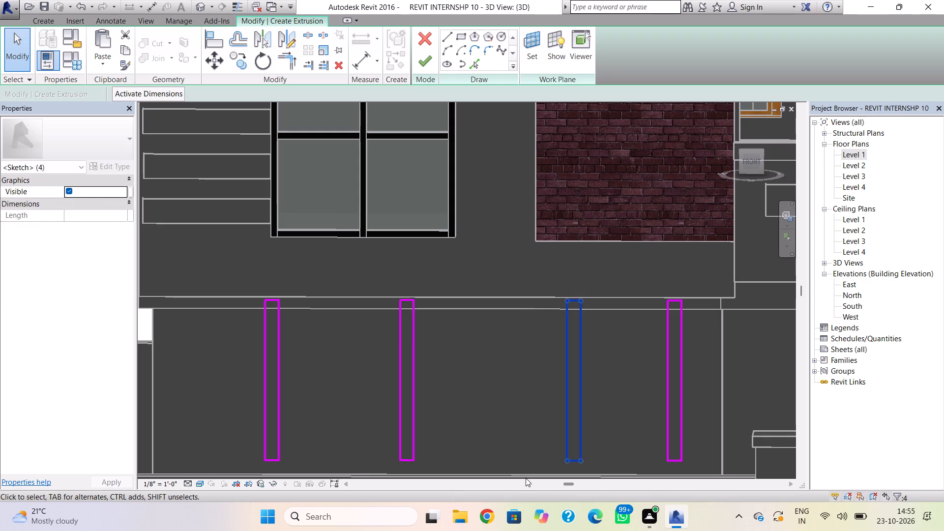
key("Left")
key("Left")
key("Left")
key("Left")
key("Left")
key("Left")
key("Left")
key("Left")
key("Left")
key("Left")
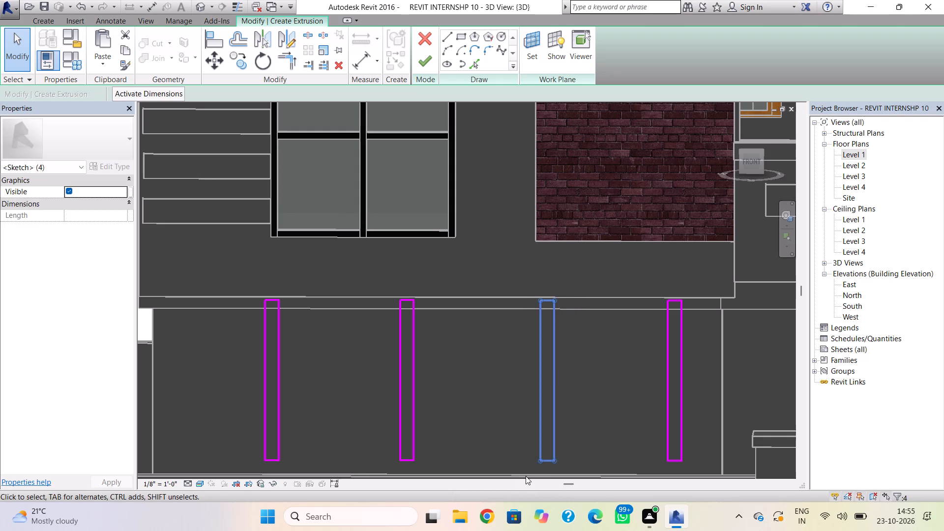
key("Left")
key("Left")
key("Left")
left_click(604, 431)
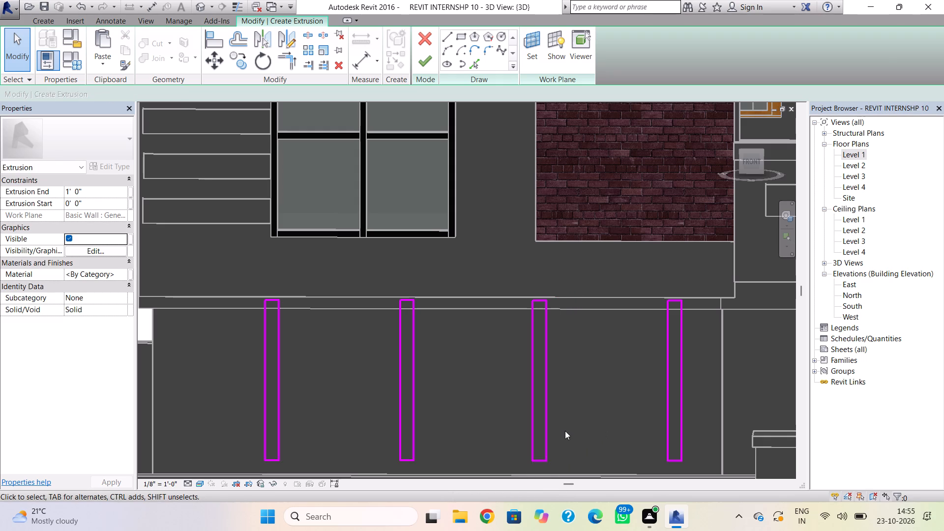
Finish the extrusion sketch with the four evenly spaced rectangles.
left_click(425, 64)
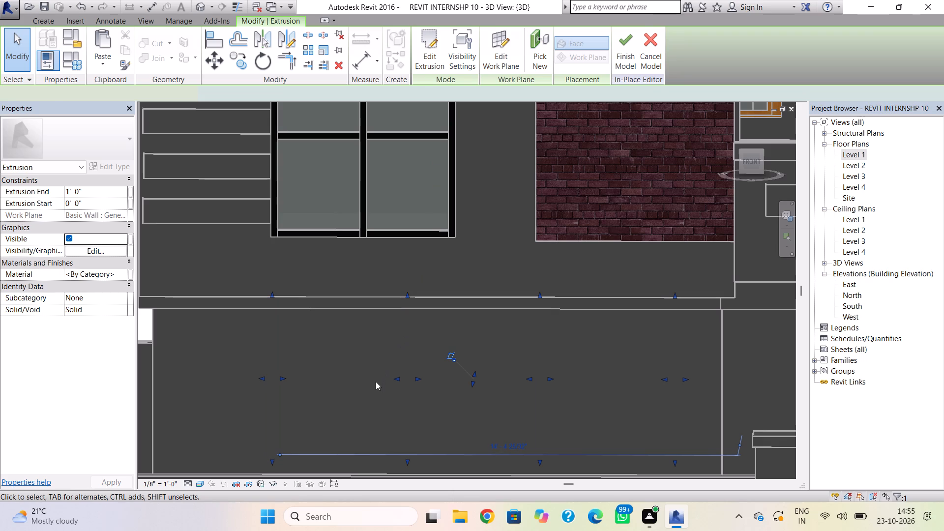
Stretch the four strips outward from the front wall to an extrusion start of about -1' 6".
right_click_drag(418, 388, 478, 448, "shift")
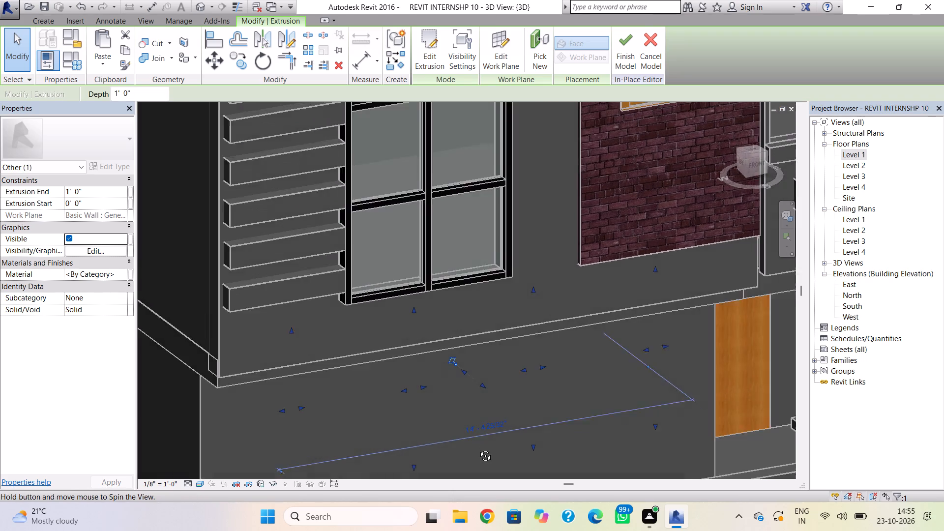
right_click_drag(478, 448, 468, 433, "shift")
left_click_drag(482, 383, 497, 407)
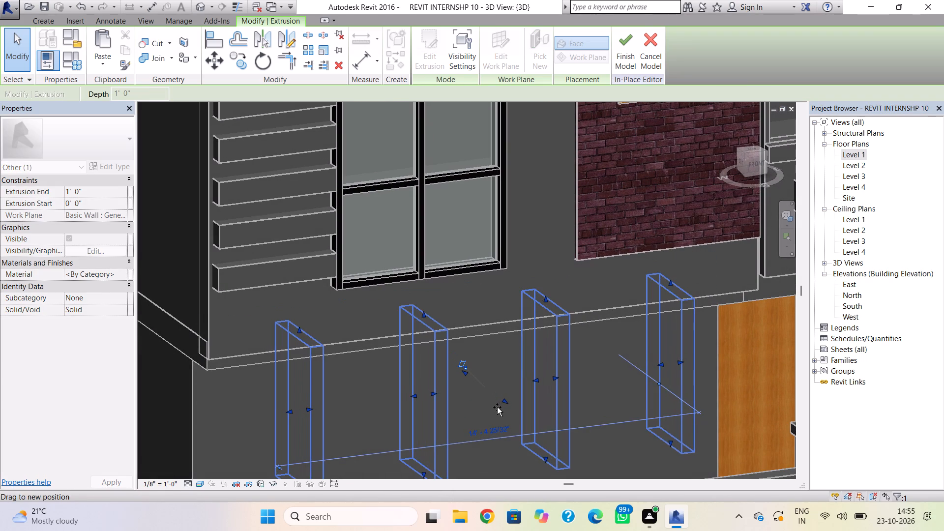
left_click_drag(497, 407, 490, 396)
left_click(477, 406)
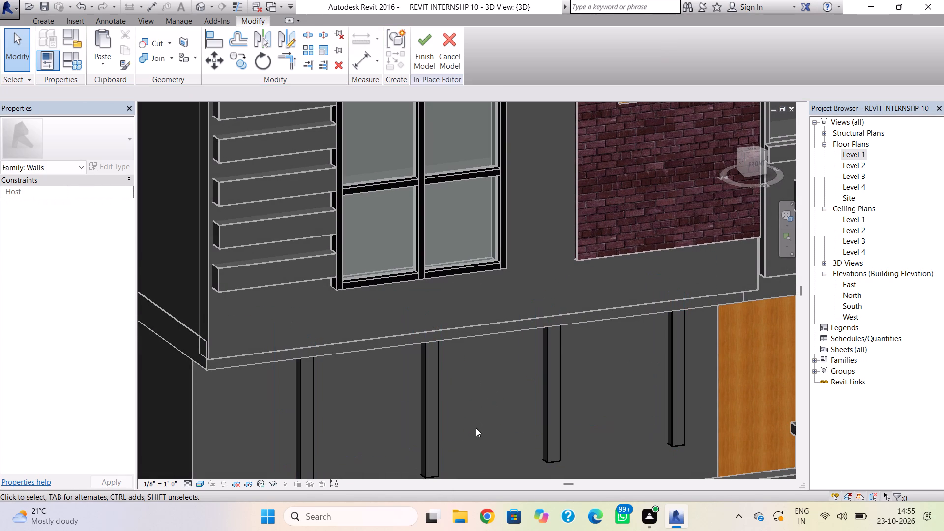
Examine the four projecting strips on the ground-floor front wall from several angles and against the whole facade.
right_click_drag(453, 432, 417, 354, "shift")
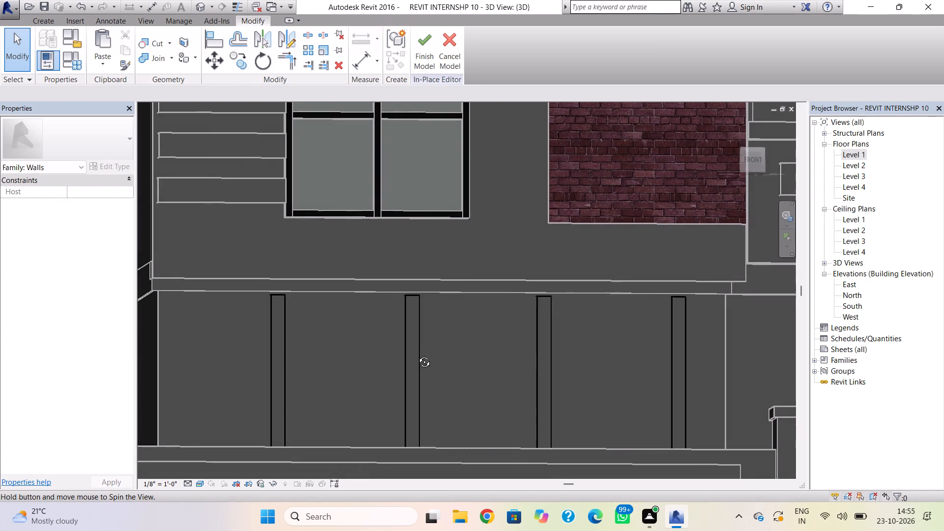
right_click_drag(417, 354, 433, 392, "shift")
right_click_drag(437, 436, 424, 409)
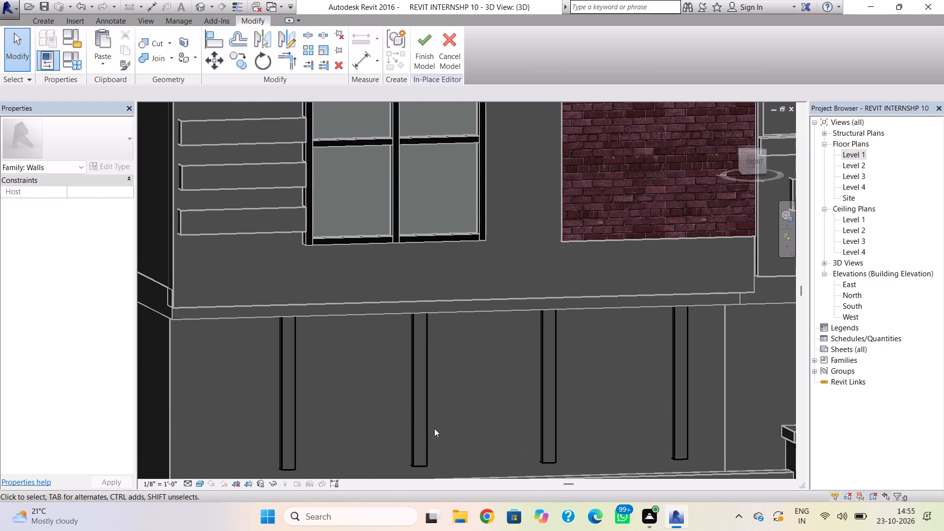
left_click(429, 430)
left_click(485, 383)
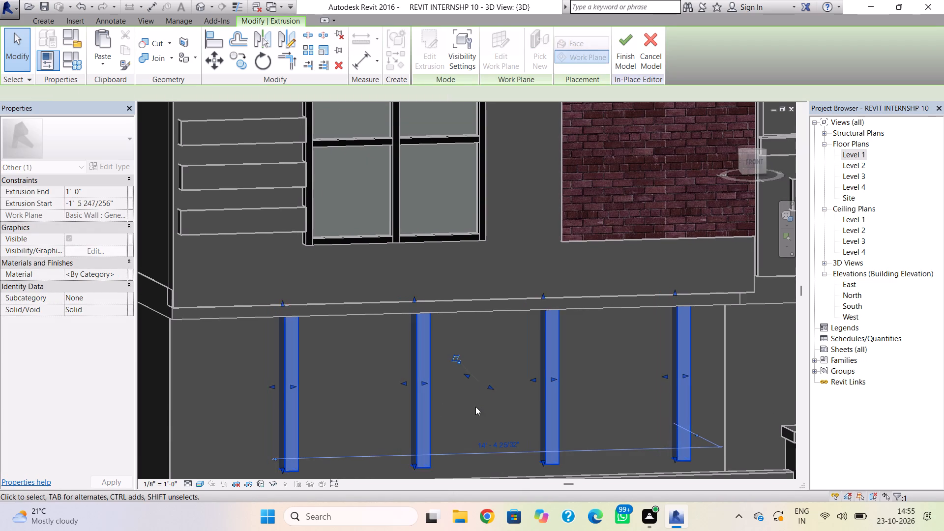
left_click(475, 408)
right_click_drag(458, 453, 444, 444, "shift")
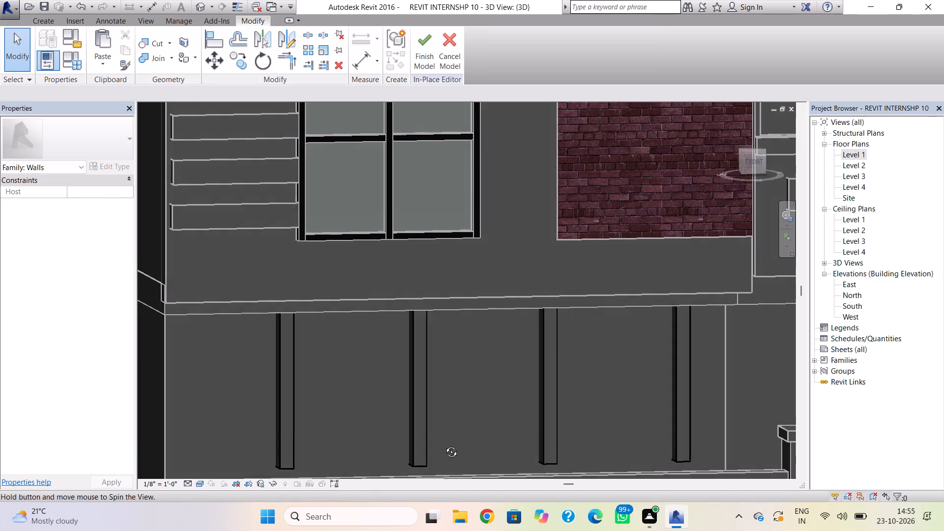
right_click_drag(444, 444, 425, 432, "shift")
scroll(425, 424, "down", 5)
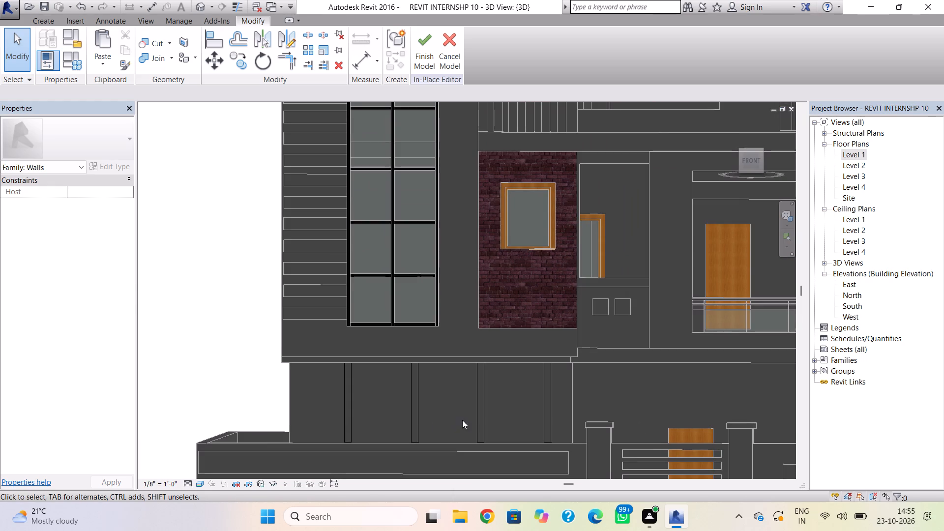
Open the material choice for the four-strip extrusion and look through the project materials.
left_click(479, 417)
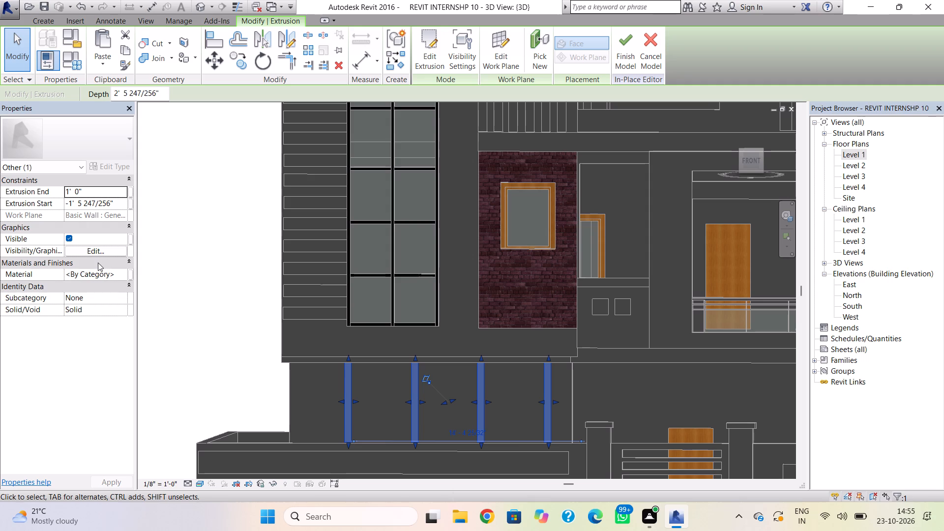
left_click(99, 276)
left_click(123, 272)
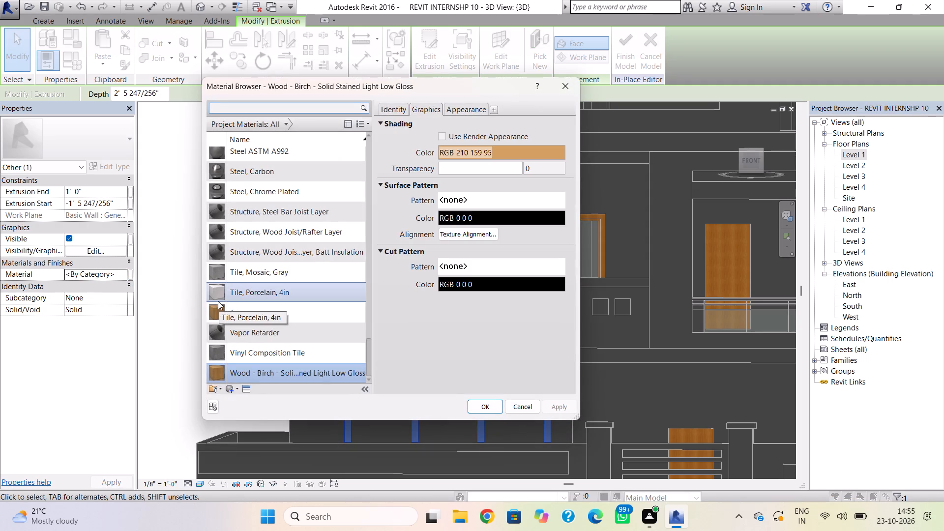
scroll(218, 301, "down", 4)
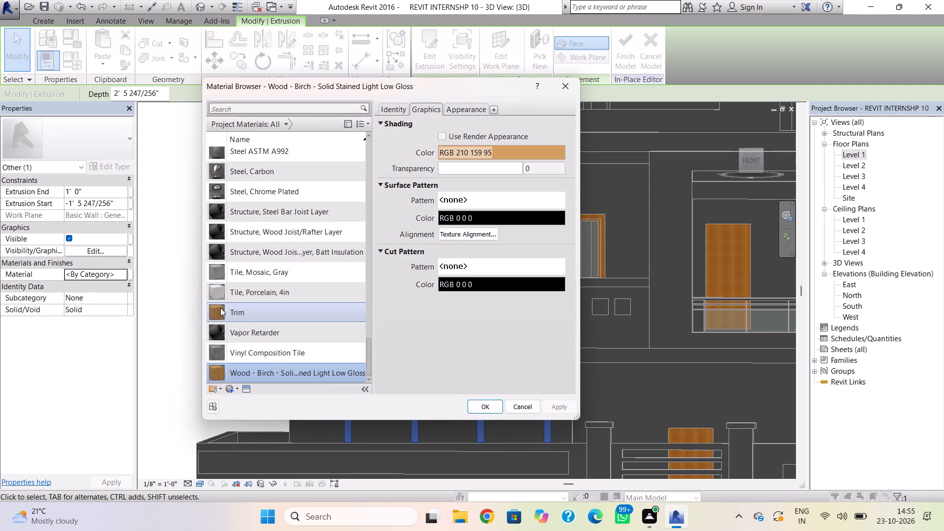
scroll(220, 309, "down", 5)
scroll(244, 352, "down", 2)
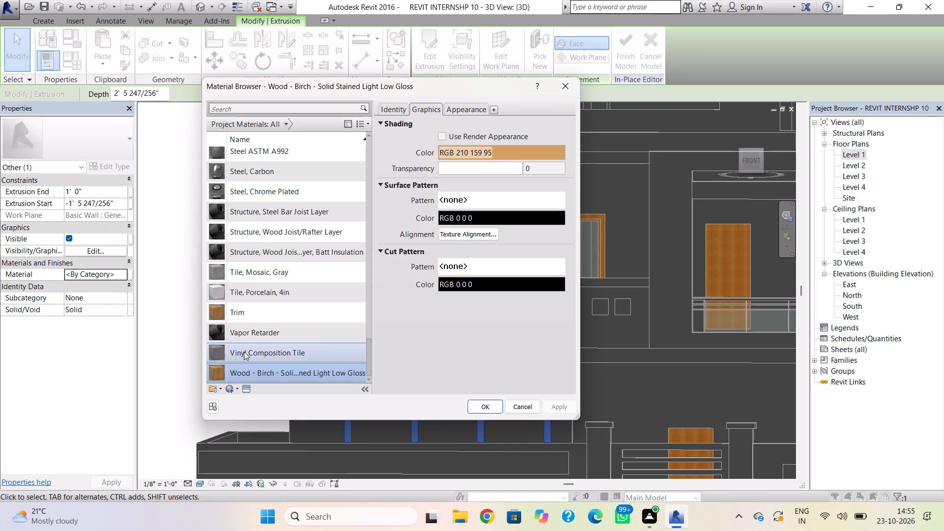
scroll(244, 352, "down", 2)
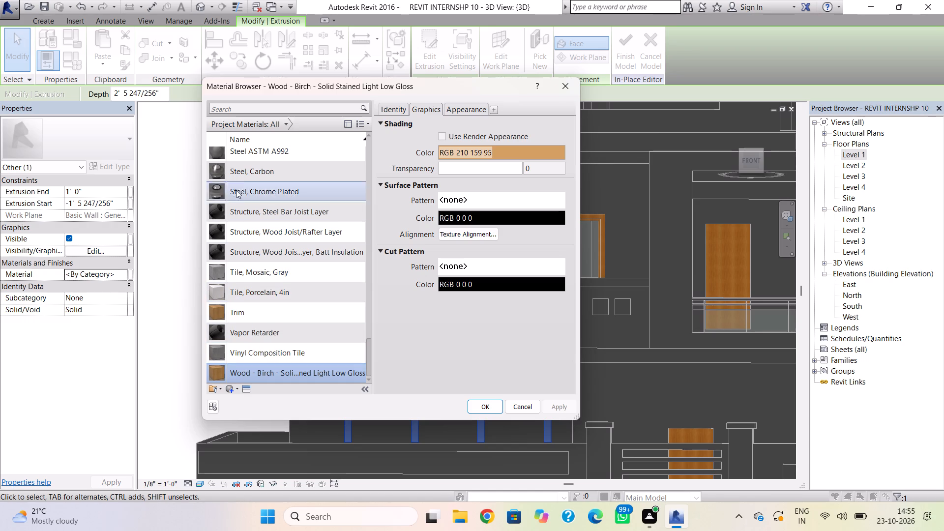
scroll(244, 174, "up", 5)
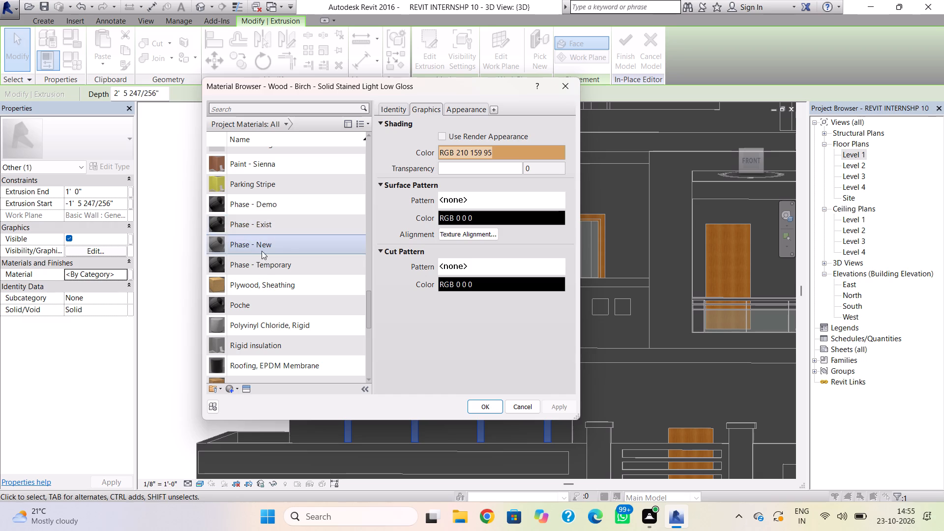
scroll(258, 287, "down", 4)
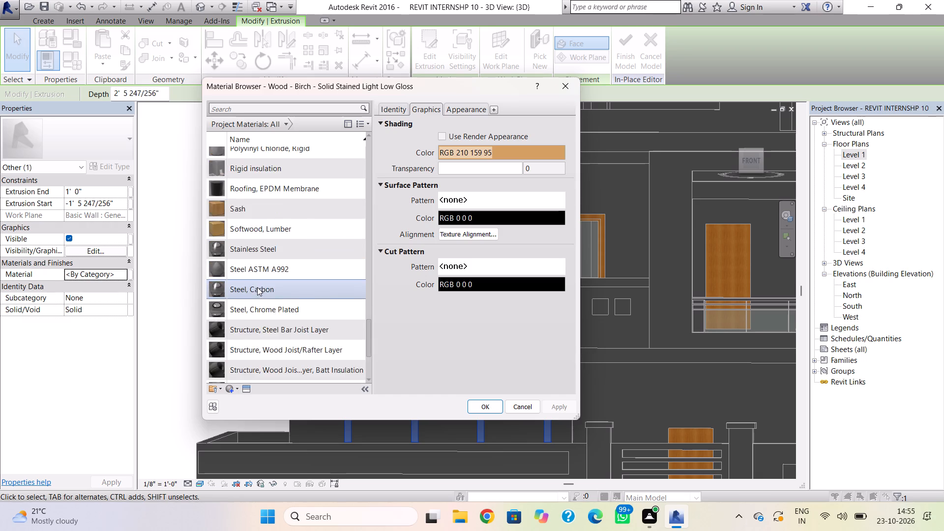
scroll(257, 287, "down", 4)
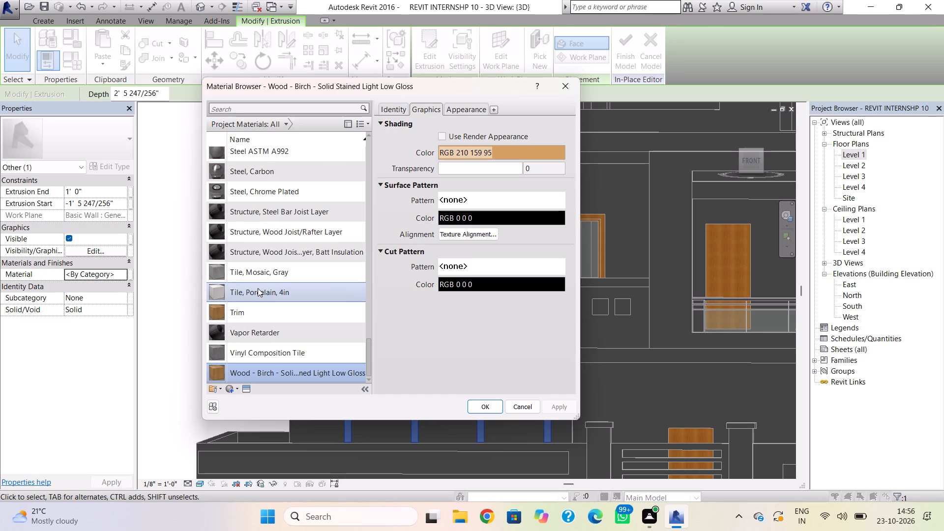
Search the project materials for brick and assign Brick, Common to the four-strip extrusion.
left_click(269, 111)
type("bnr")
key("BackSpace")
key("BackSpace")
key("BackSpace")
key("BackSpace")
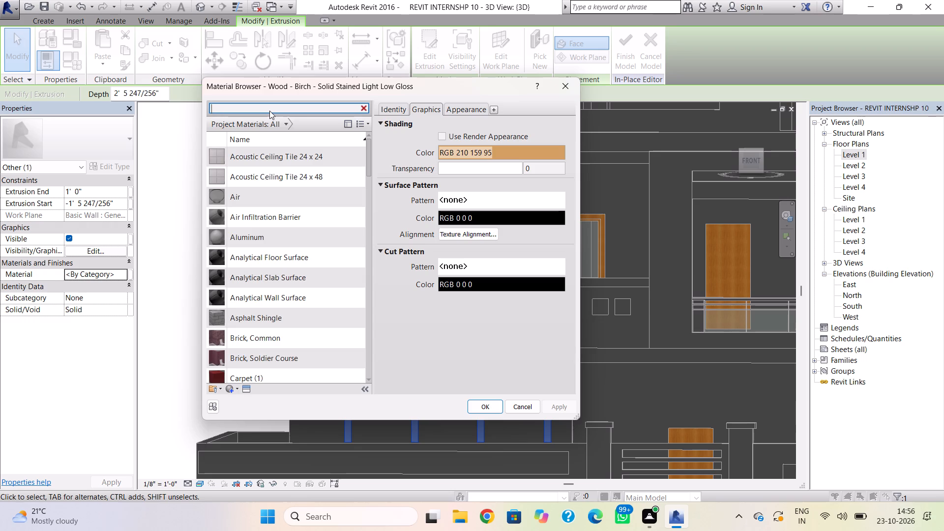
type("brick")
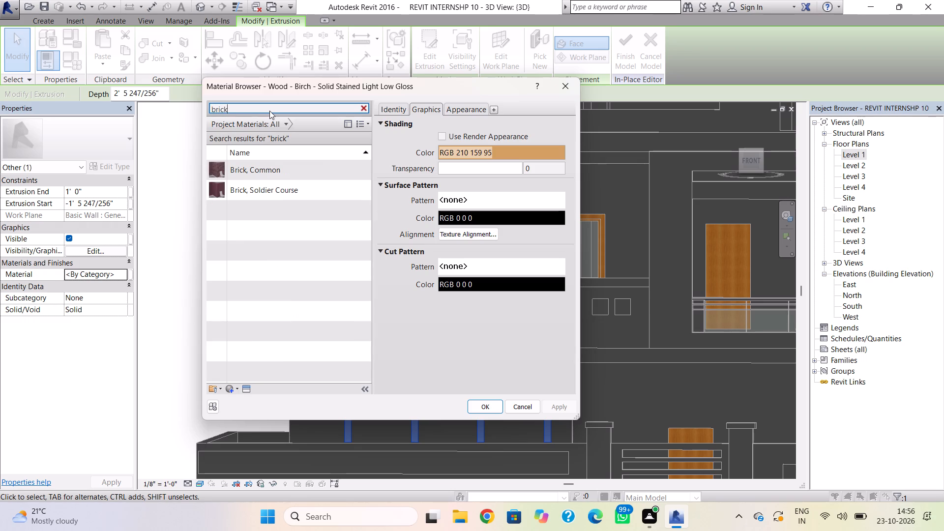
left_click(267, 161)
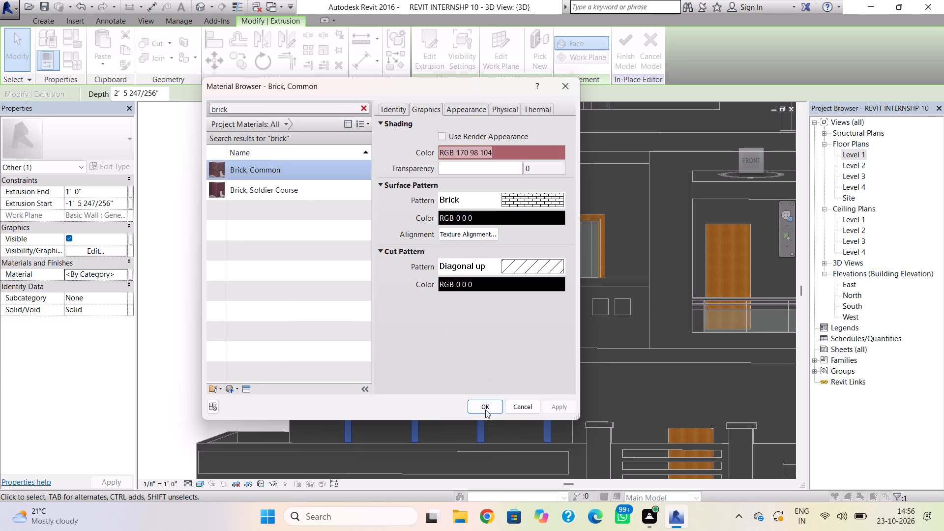
left_click(485, 410)
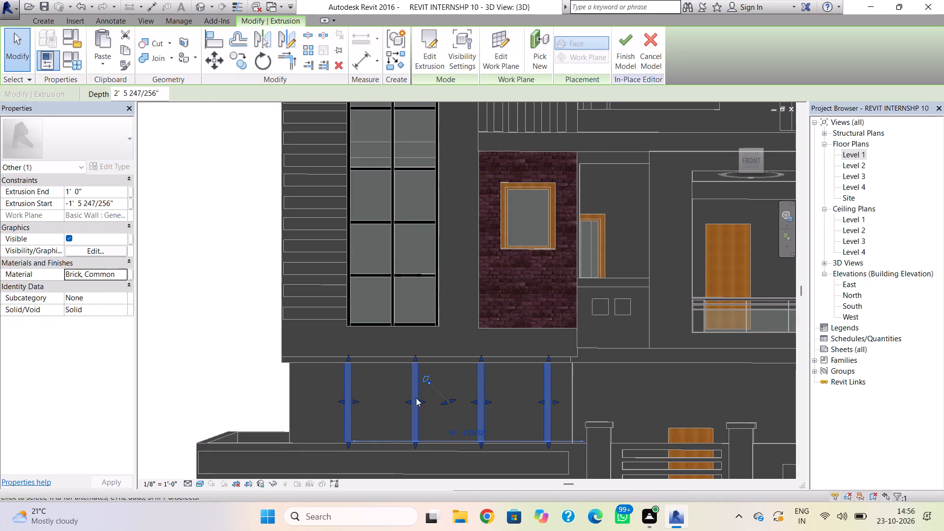
key("Escape")
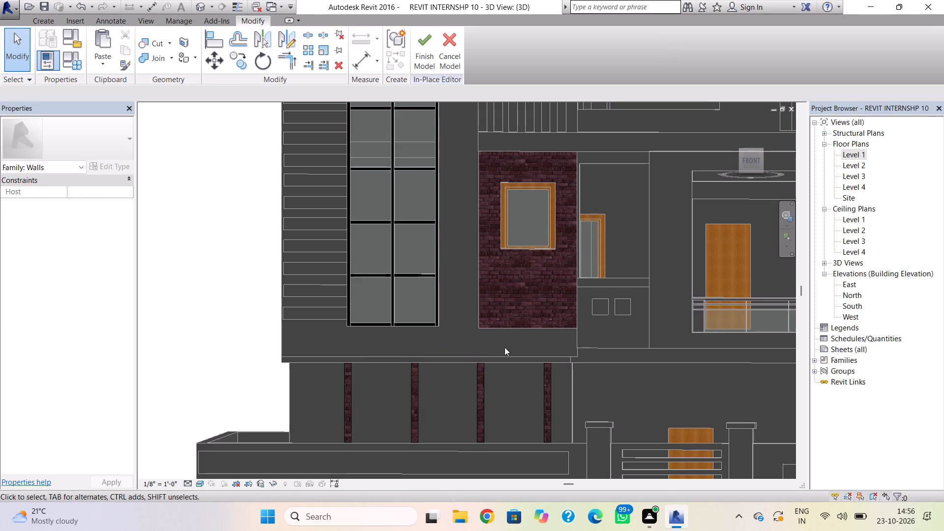
Set the shading colour of the strips' Brick, Common material to black, RGB 0 0 0.
left_click(480, 378)
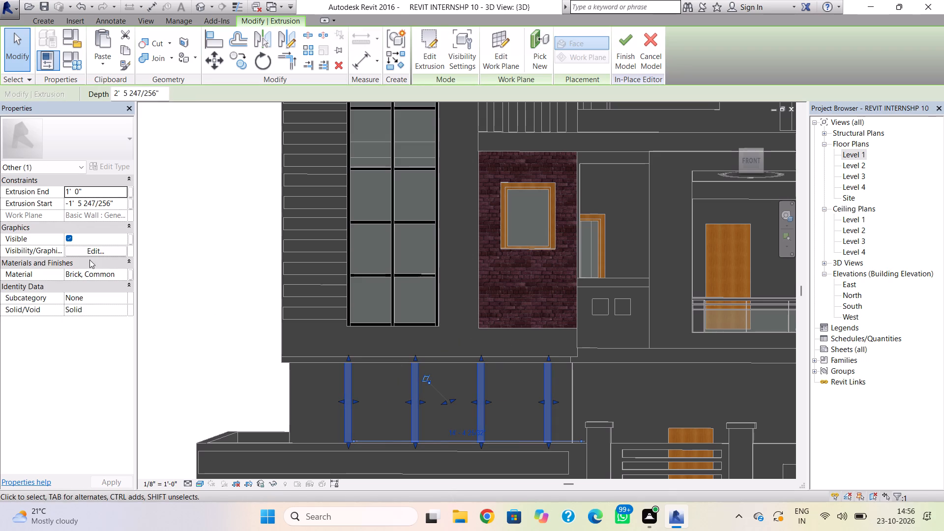
left_click(112, 275)
left_click(122, 276)
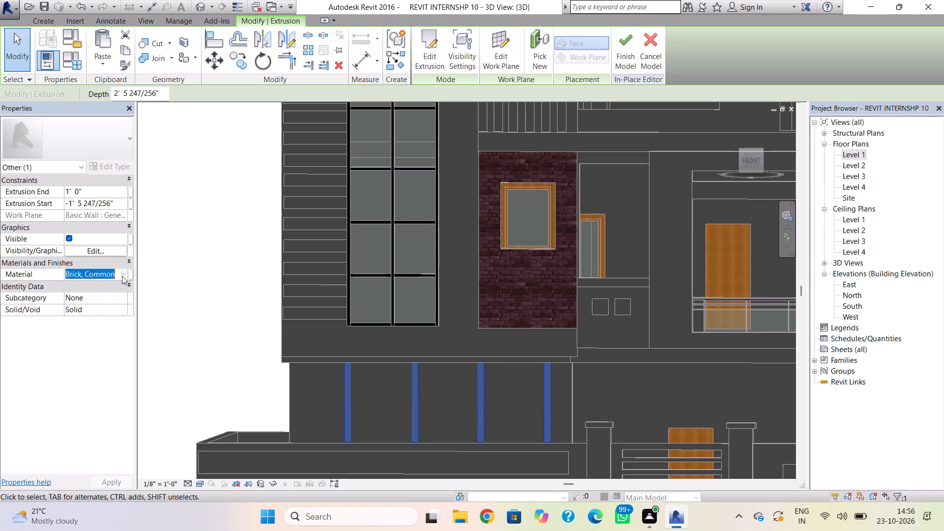
left_click(124, 276)
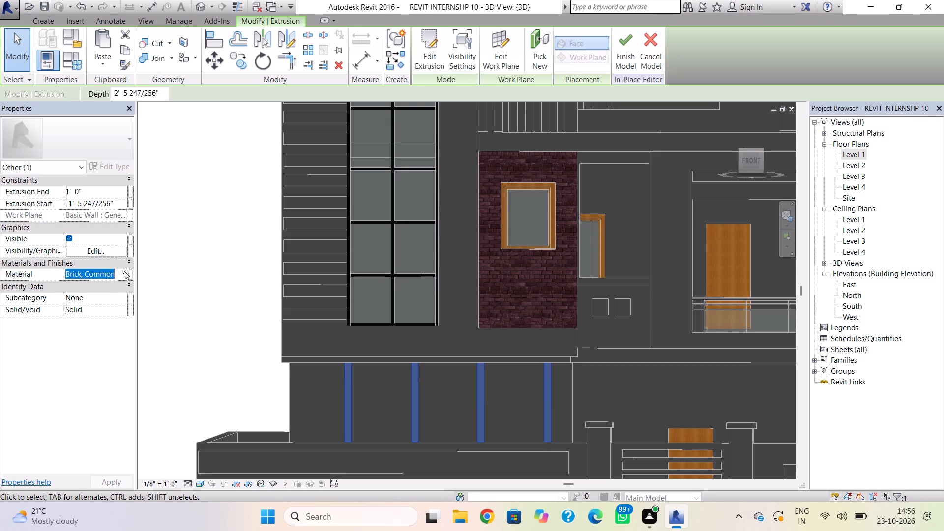
left_click(124, 271)
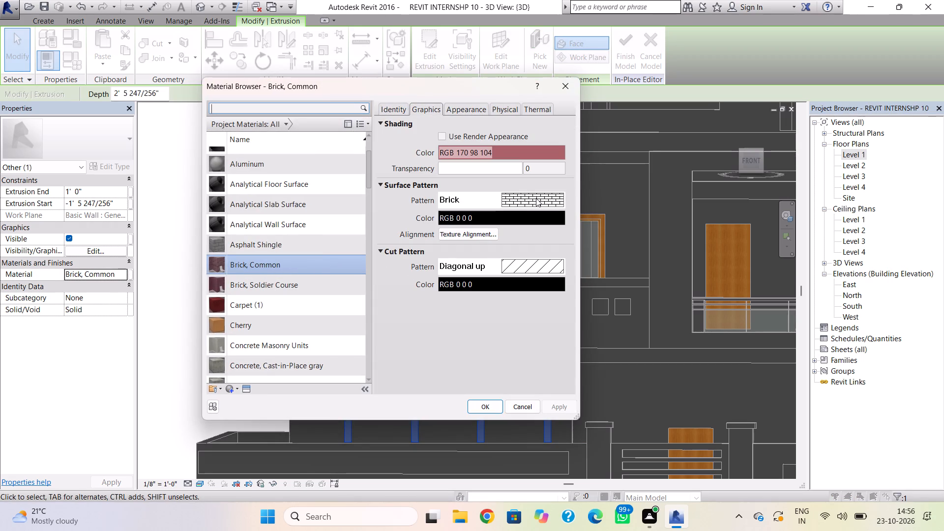
left_click(534, 158)
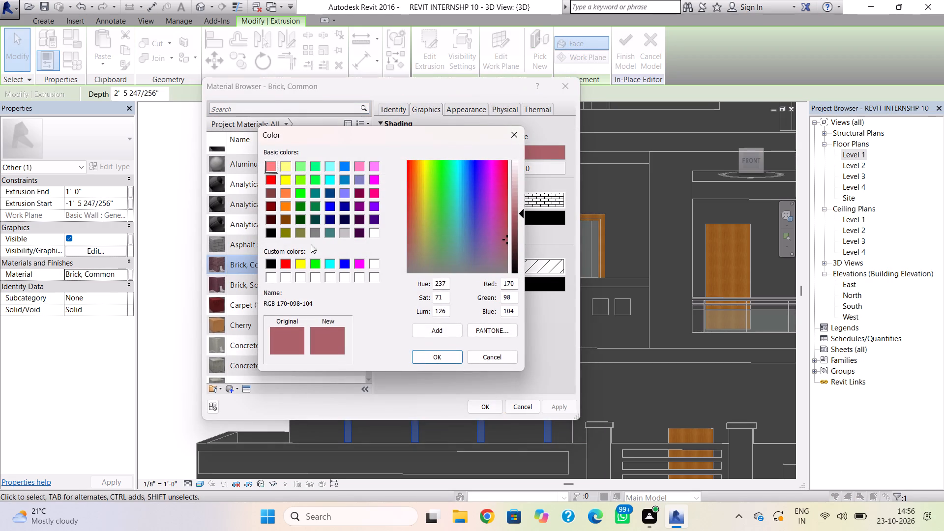
left_click(269, 261)
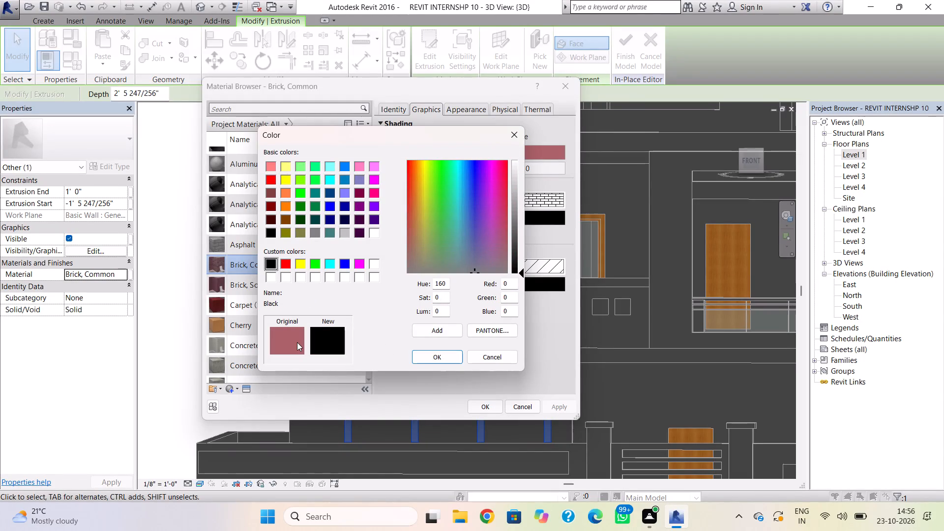
left_click(297, 342)
left_click_drag(473, 273, 475, 272)
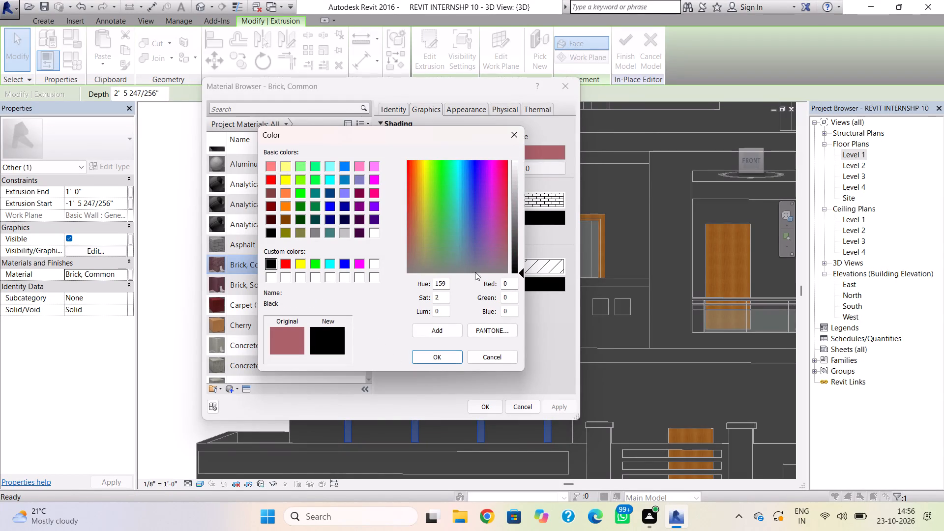
left_click_drag(475, 272, 507, 267)
left_click(442, 360)
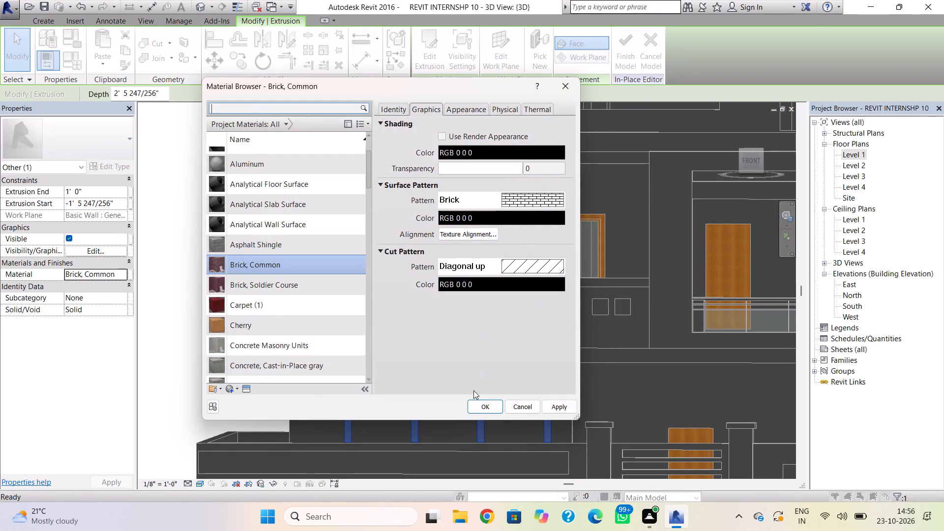
left_click(476, 405)
key("Escape")
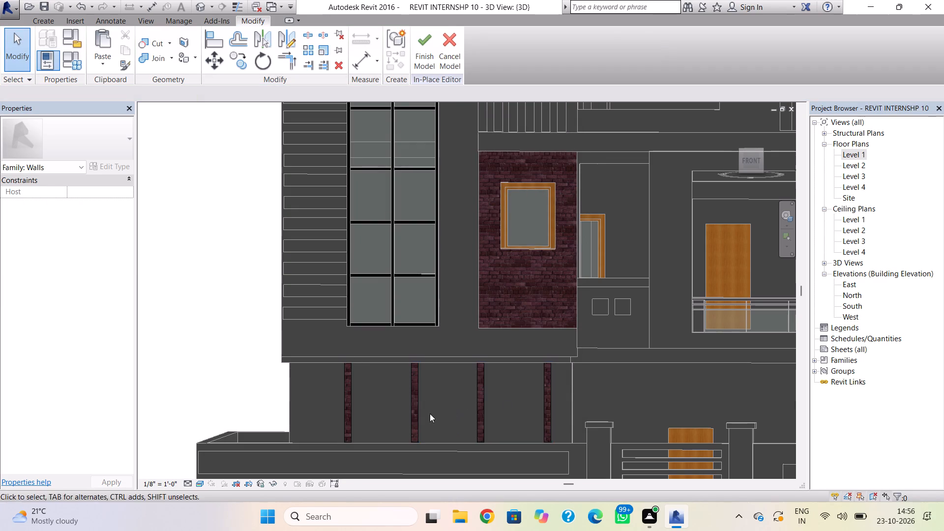
Reopen the four strips' Brick, Common material and check its shading colour.
left_click(412, 414)
left_click(121, 275)
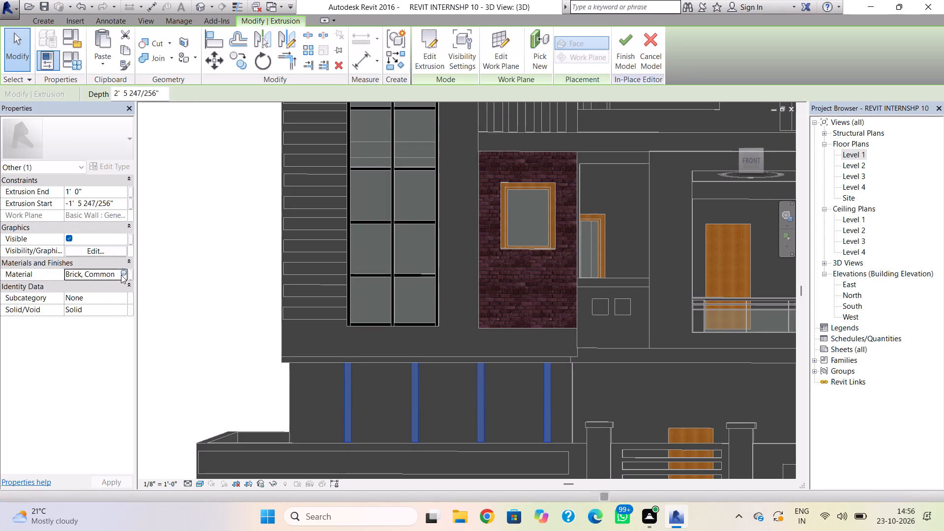
left_click(123, 273)
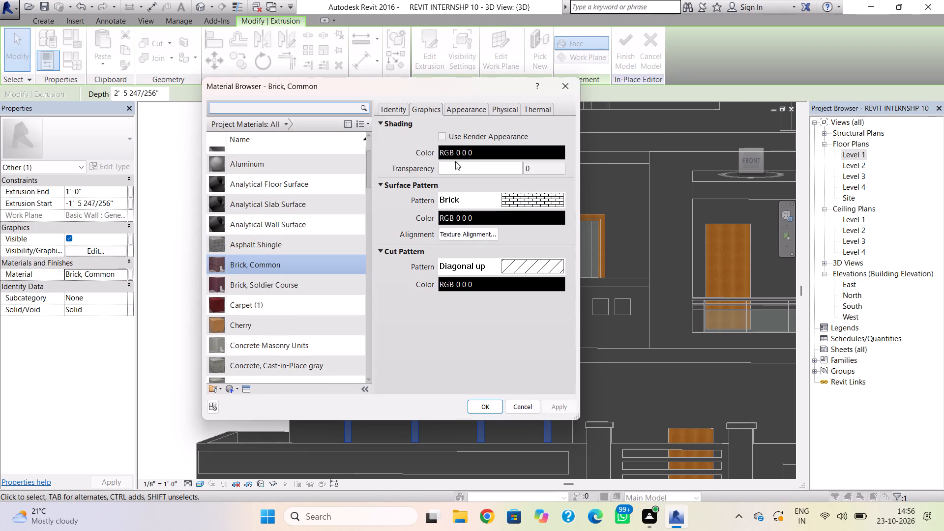
left_click(465, 153)
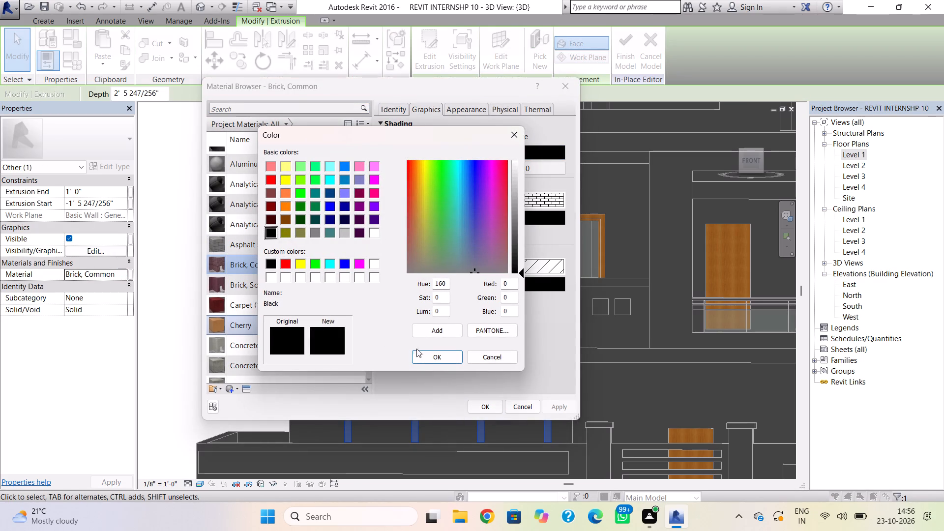
left_click(424, 357)
left_click(479, 403)
key("Escape")
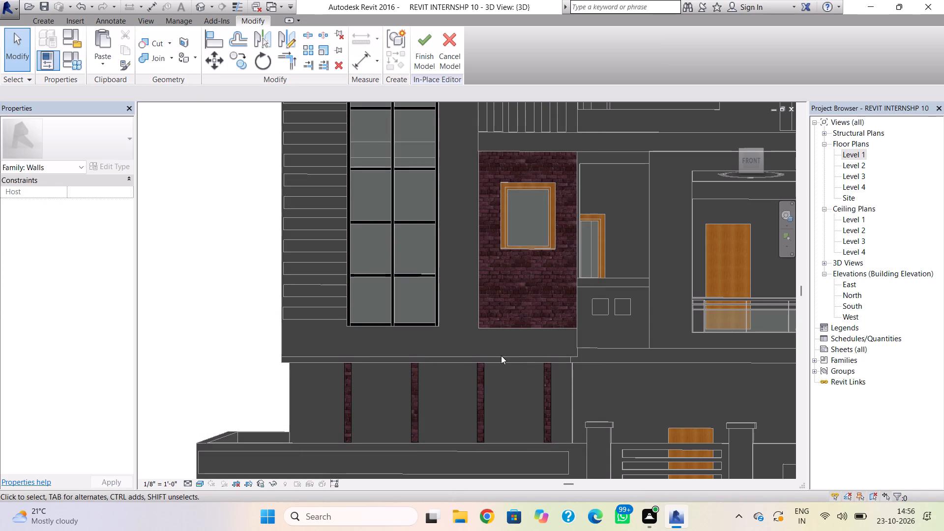
Finish the in-place wall model holding the four brick strips on the ground-floor front wall.
scroll(501, 355, "down", 2)
left_click(417, 46)
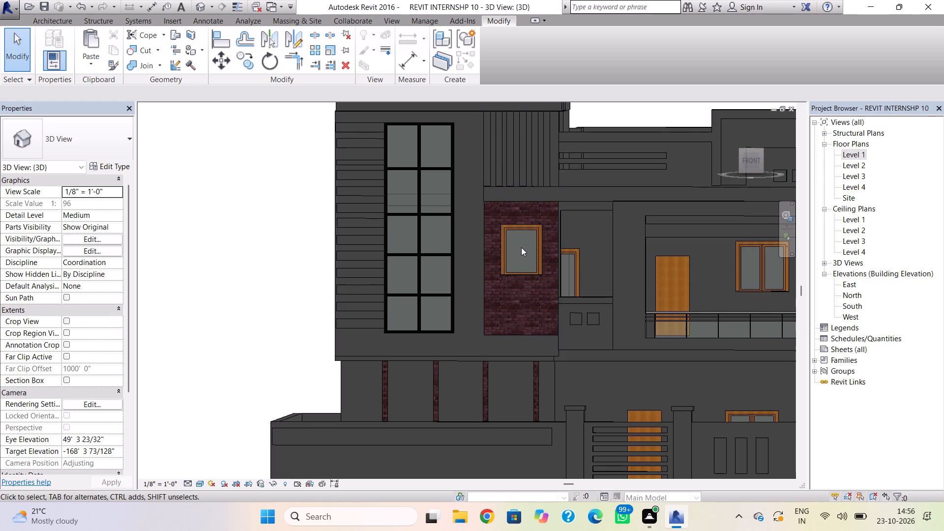
scroll(521, 247, "down", 2)
middle_click_drag(528, 253, 528, 272)
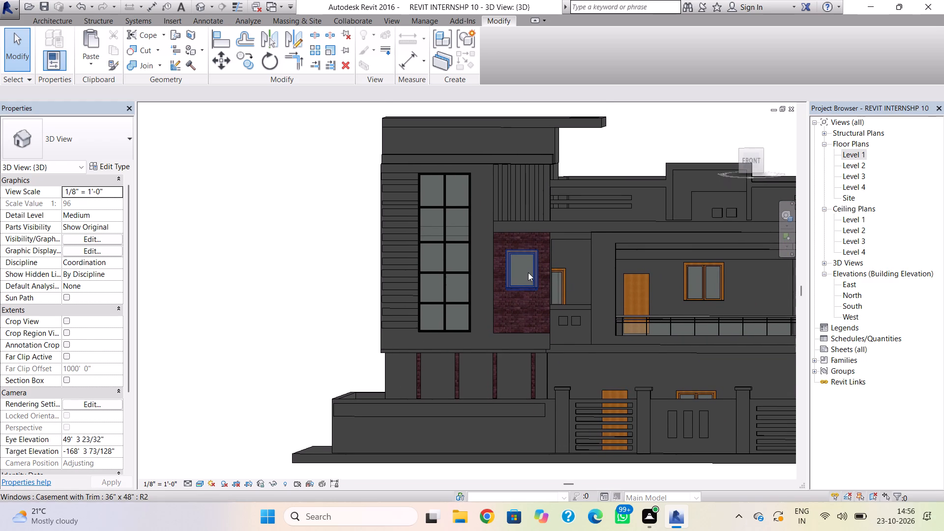
right_click_drag(568, 261, 468, 291, "shift")
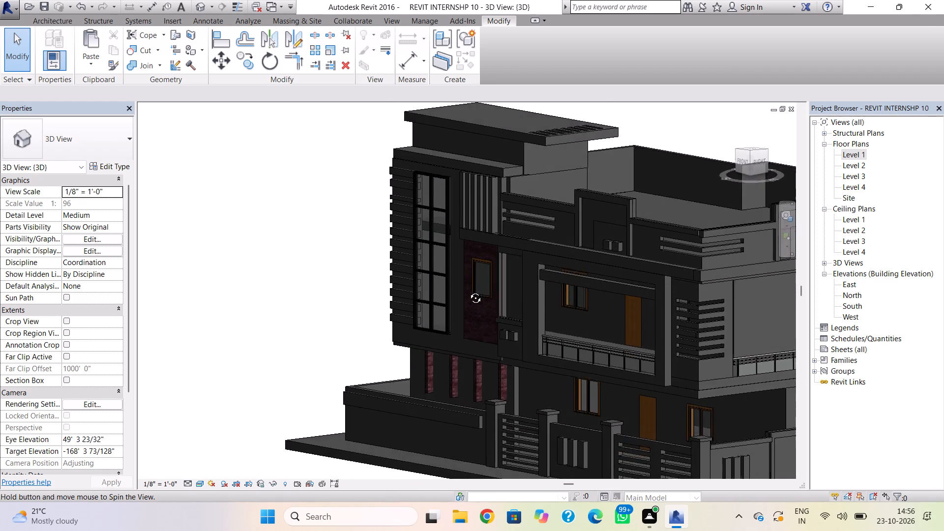
right_click_drag(468, 291, 462, 322, "shift")
Nudge the Generic - 8" side wall behind the vertical fins toward the front on the Level 3 plan, to a length of 11' 11".
left_click(506, 205)
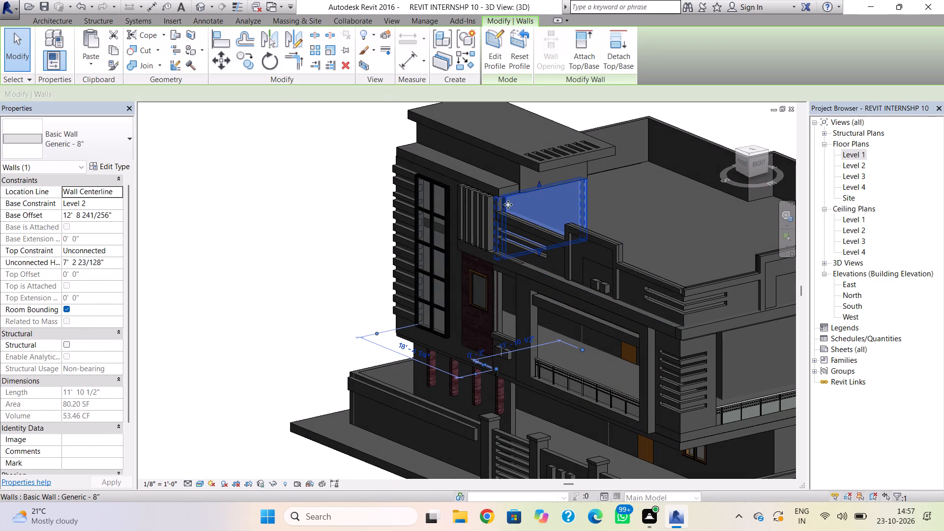
scroll(535, 226, "up", 3)
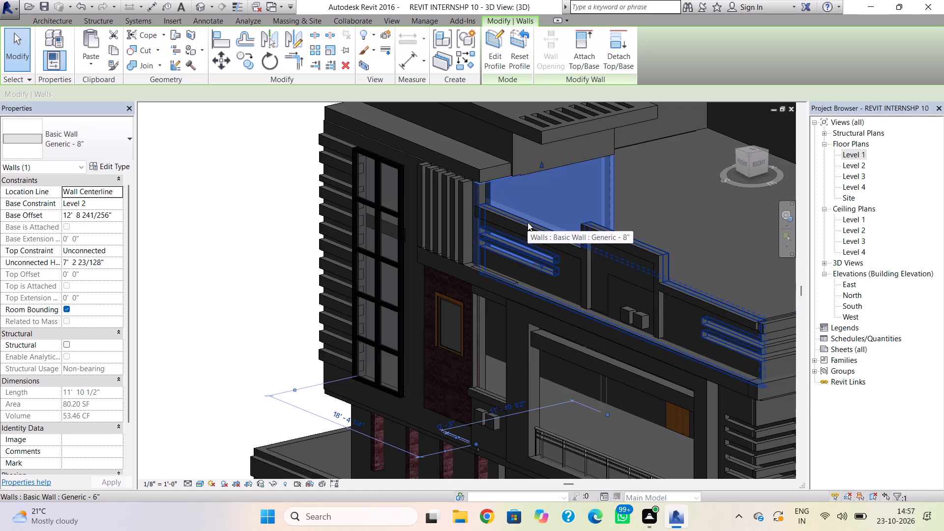
scroll(492, 224, "up", 3)
scroll(492, 228, "down", 1)
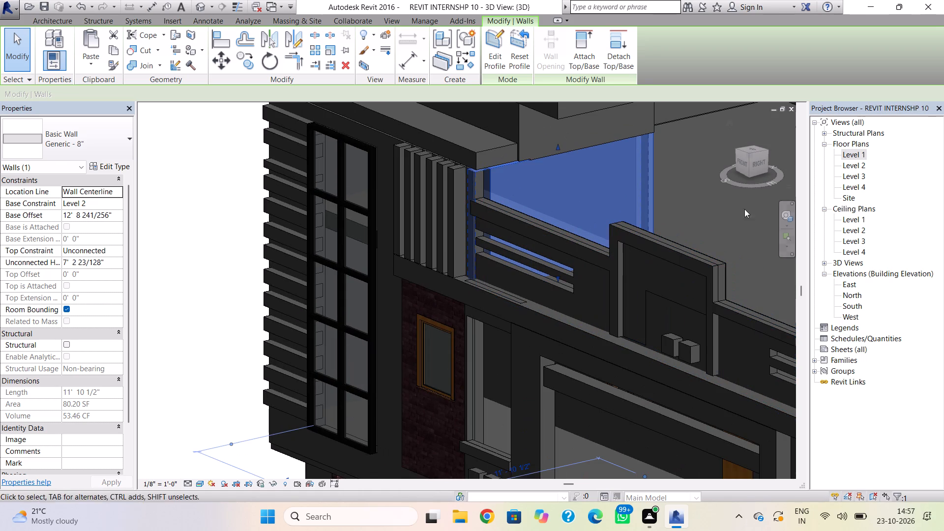
double_click(853, 183)
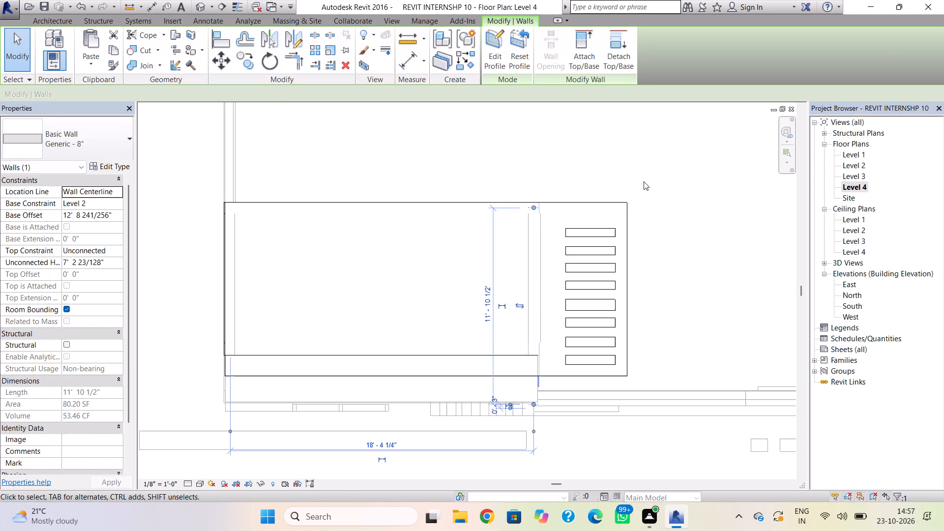
double_click(856, 174)
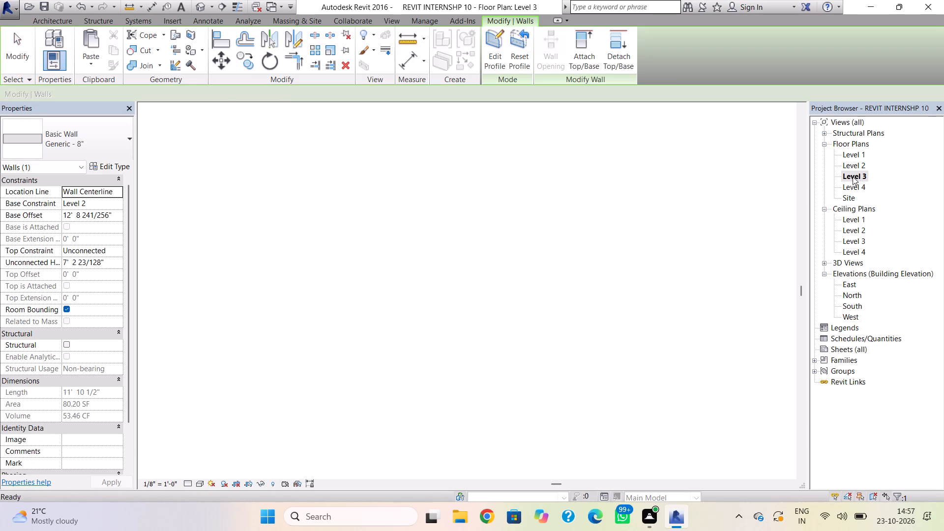
left_click(644, 196)
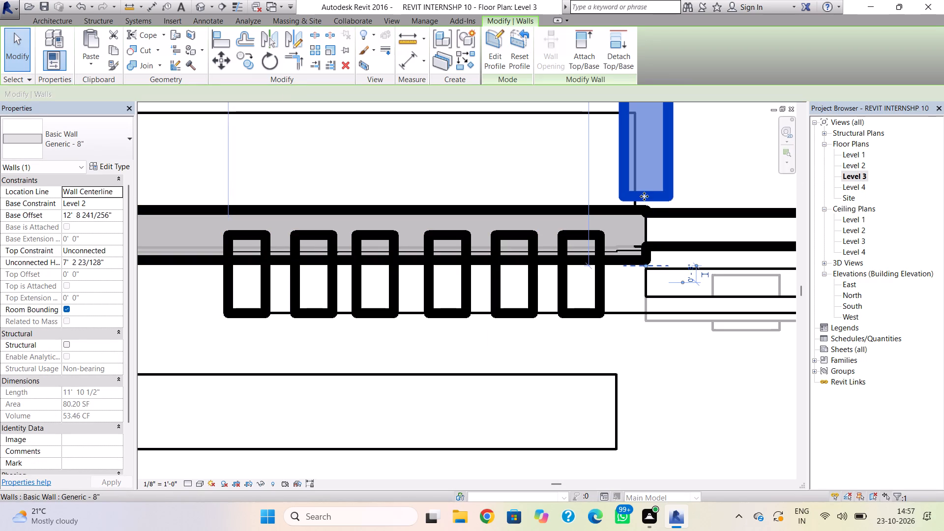
key("Escape")
left_click(654, 194)
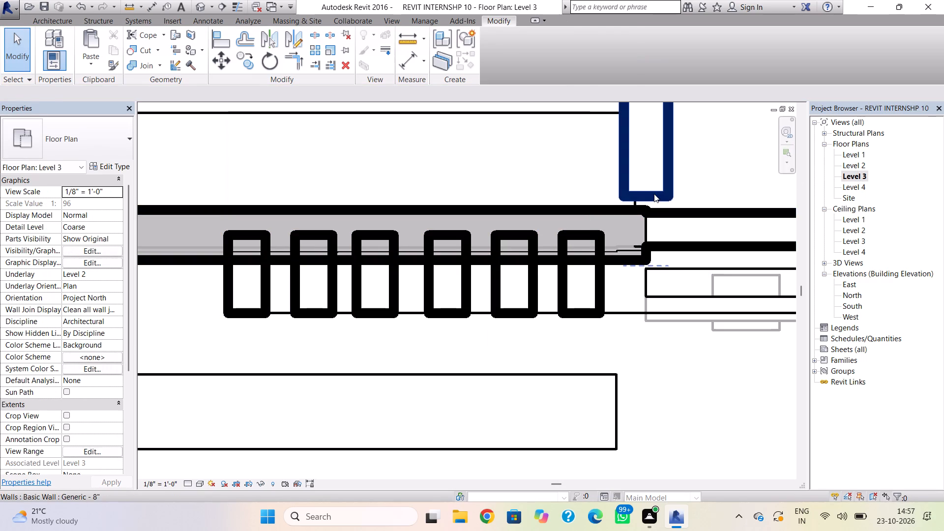
scroll(649, 199, "up", 4)
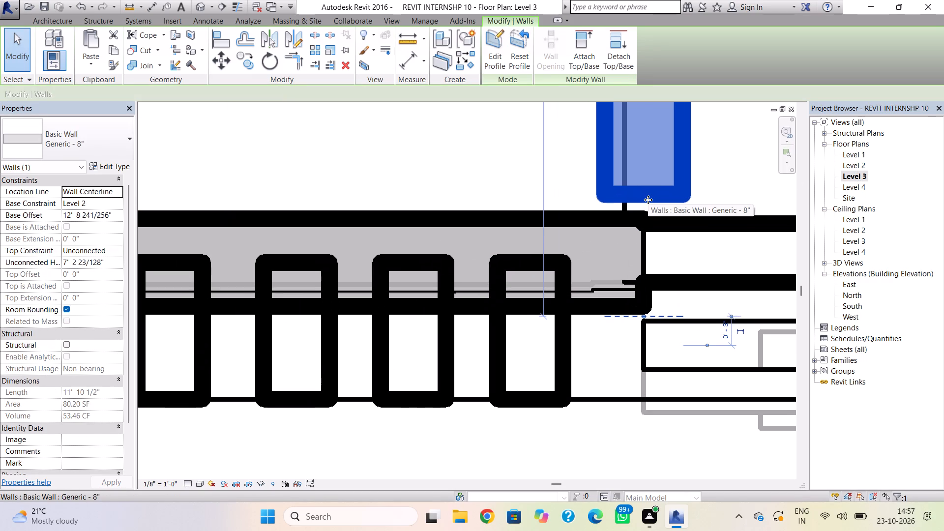
key("Down")
key("Down")
left_click(696, 198)
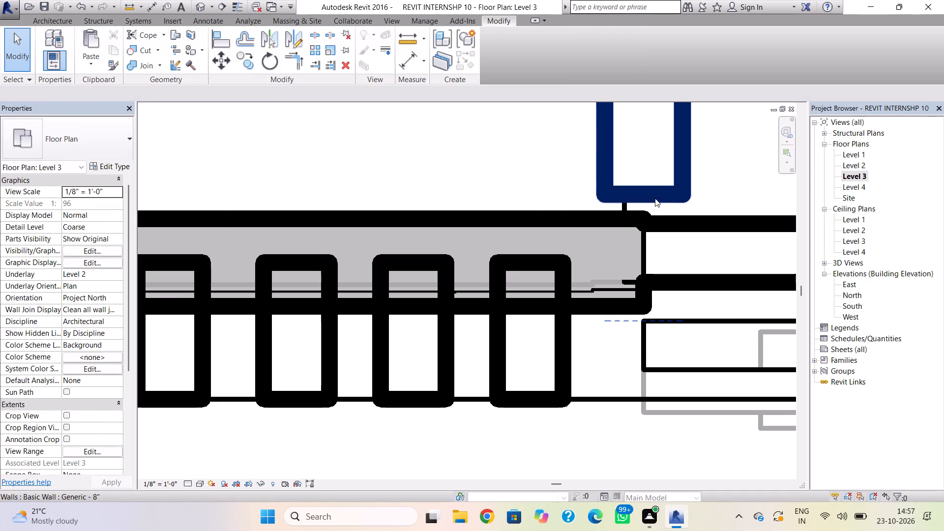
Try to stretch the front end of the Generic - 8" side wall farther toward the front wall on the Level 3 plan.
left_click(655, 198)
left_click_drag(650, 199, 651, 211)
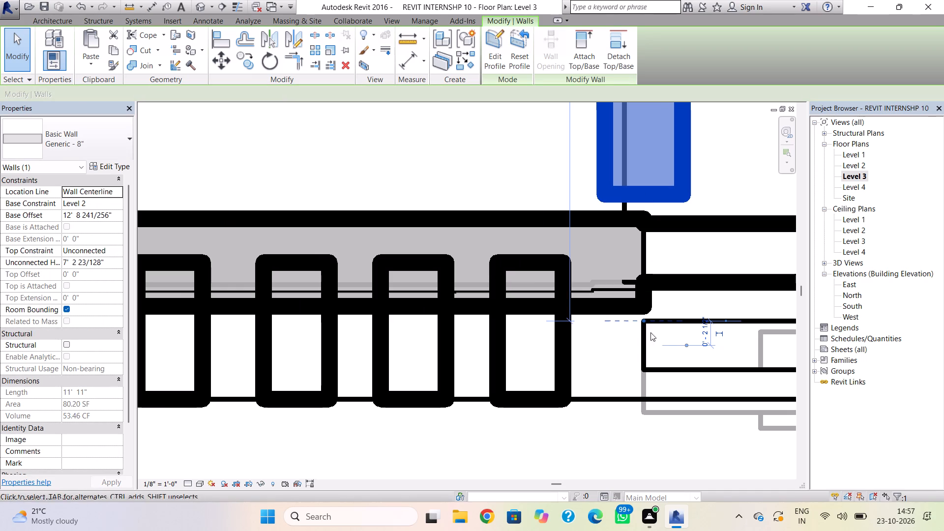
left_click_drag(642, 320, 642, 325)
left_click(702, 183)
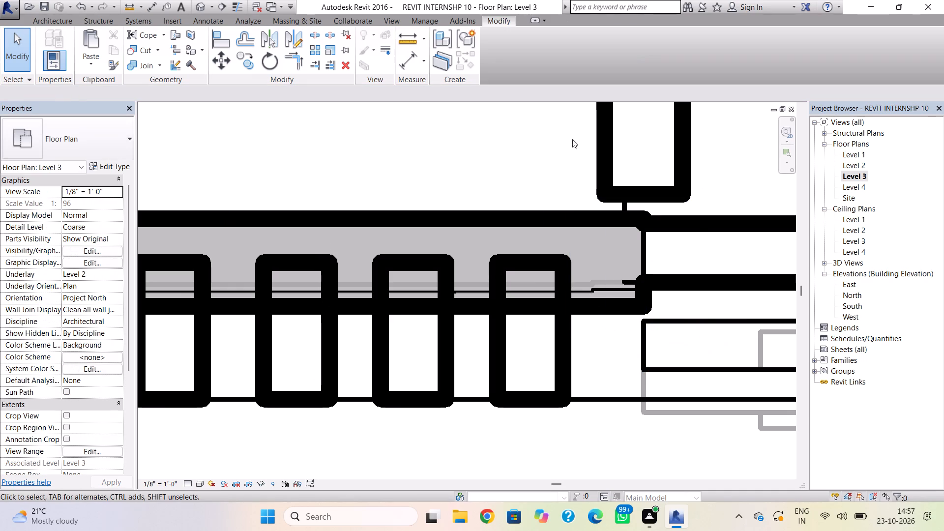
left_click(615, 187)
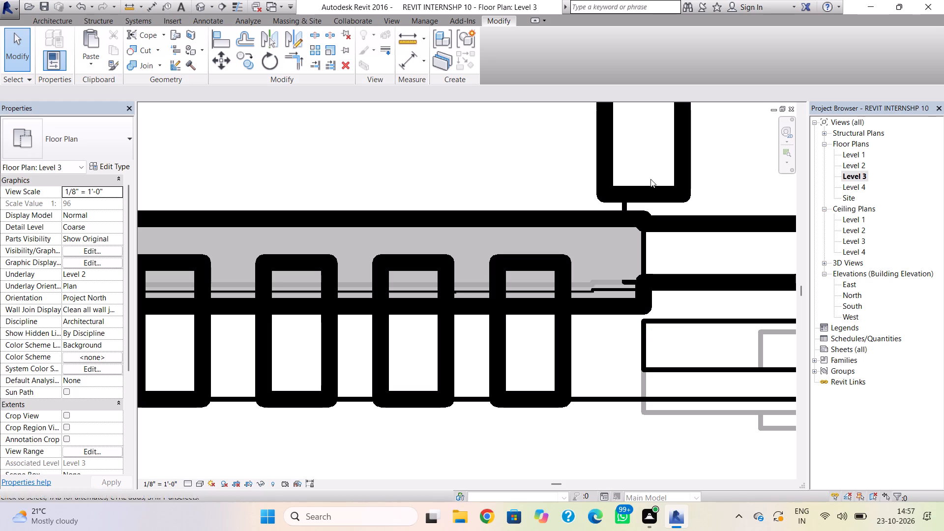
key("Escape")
Return to the 3D view and examine the front facade around the vertical fins and the side wall.
left_click(199, 2)
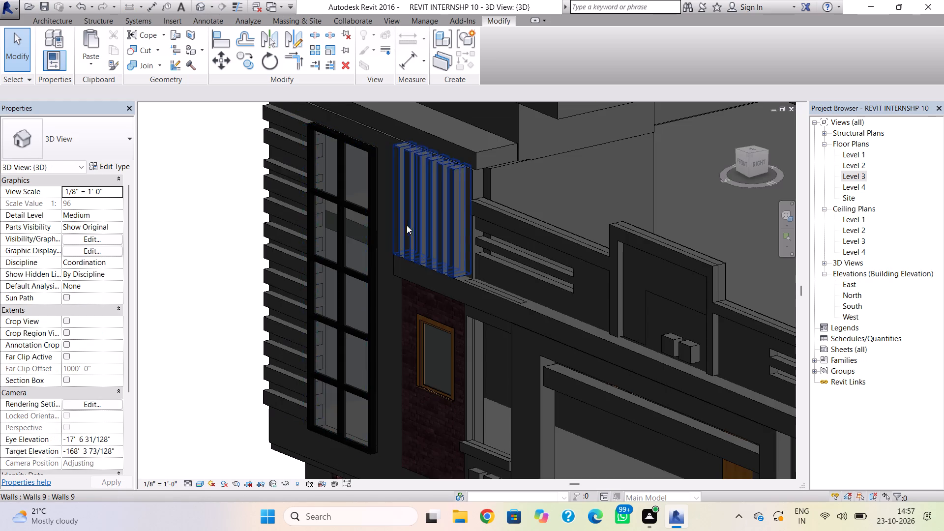
scroll(409, 226, "down", 6)
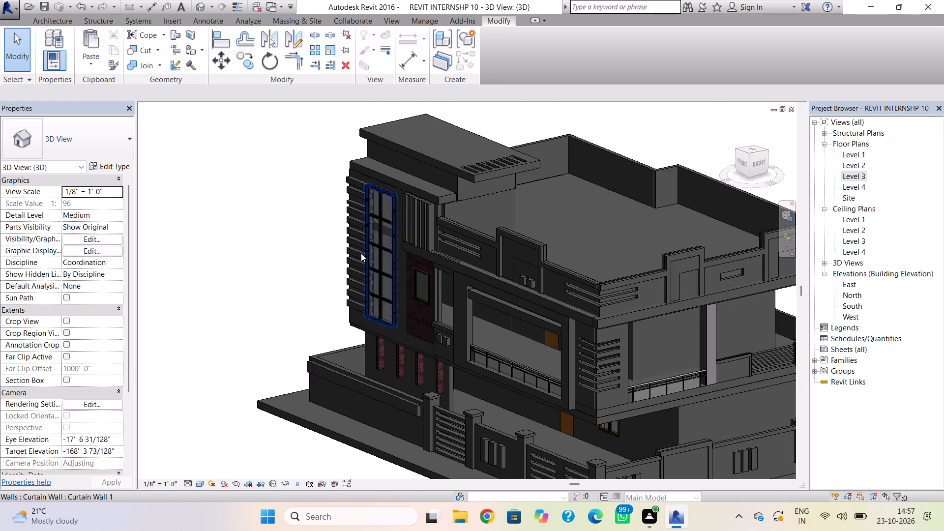
right_click_drag(363, 254, 417, 205, "shift")
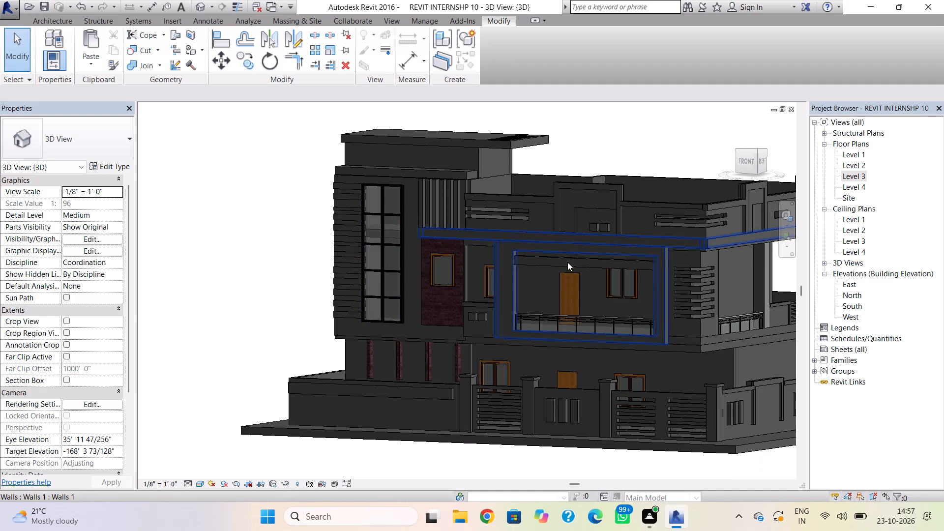
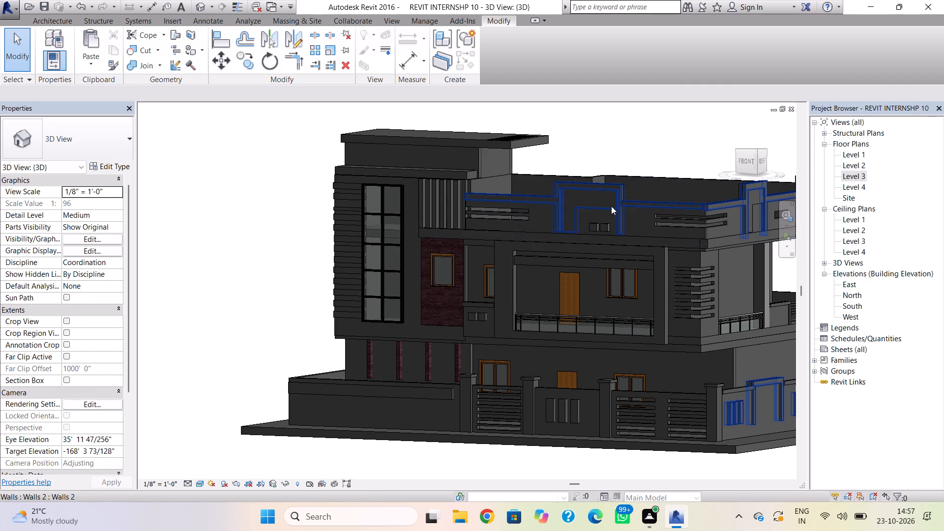
Start placing a window and load the Casement Dbl with Trim family from the Windows library folder.
right_click_drag(601, 210, 593, 234, "shift")
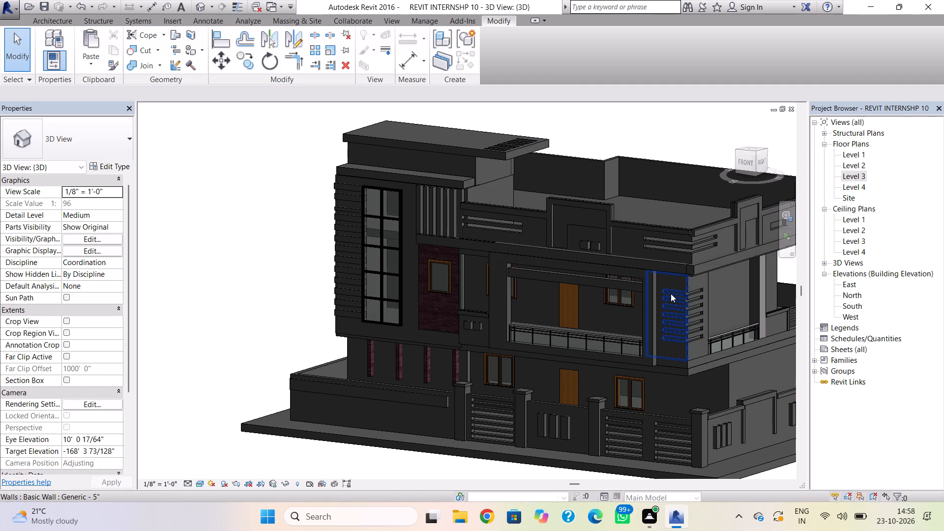
right_click_drag(670, 291, 595, 291, "shift")
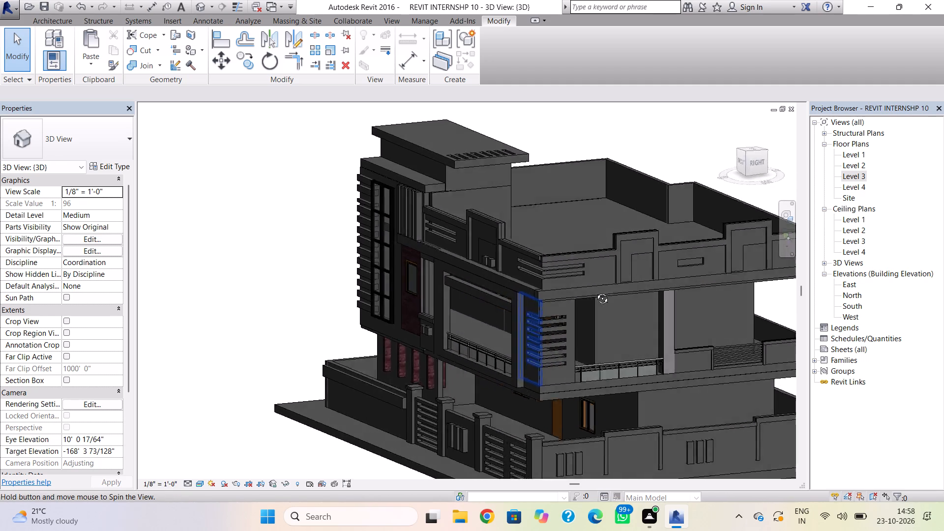
right_click_drag(595, 291, 566, 290, "shift")
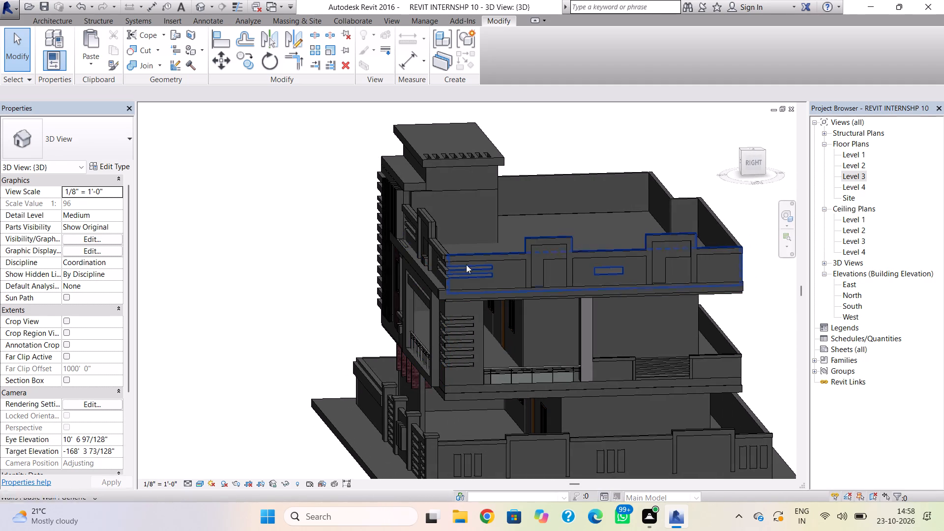
left_click(68, 20)
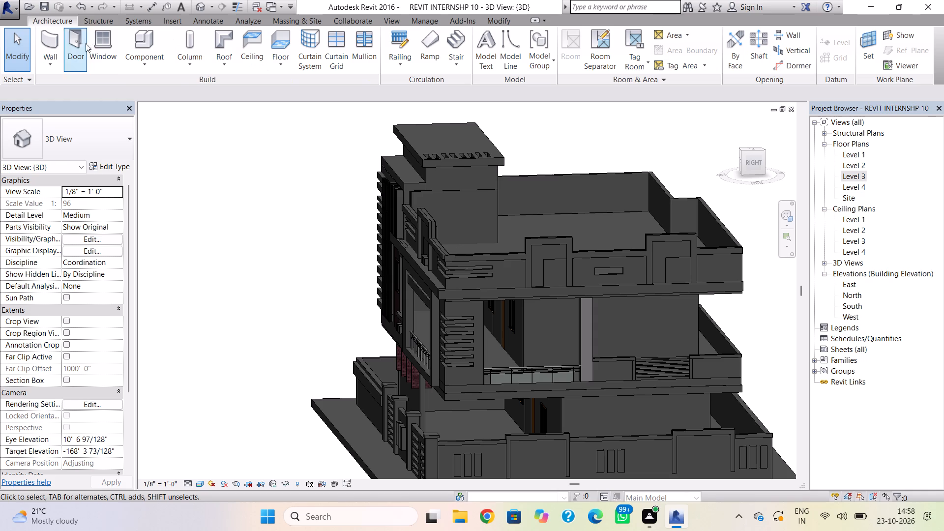
left_click(117, 40)
left_click(105, 140)
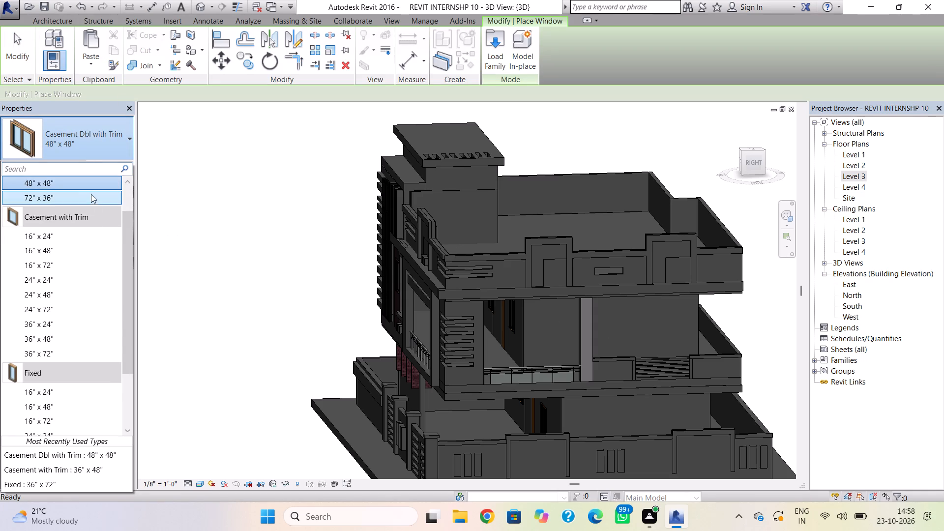
left_click(88, 195)
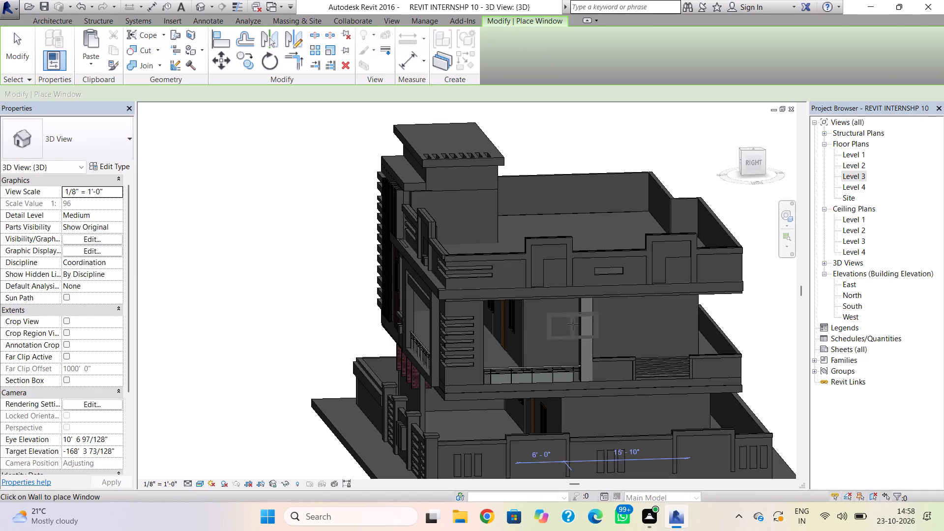
left_click(93, 141)
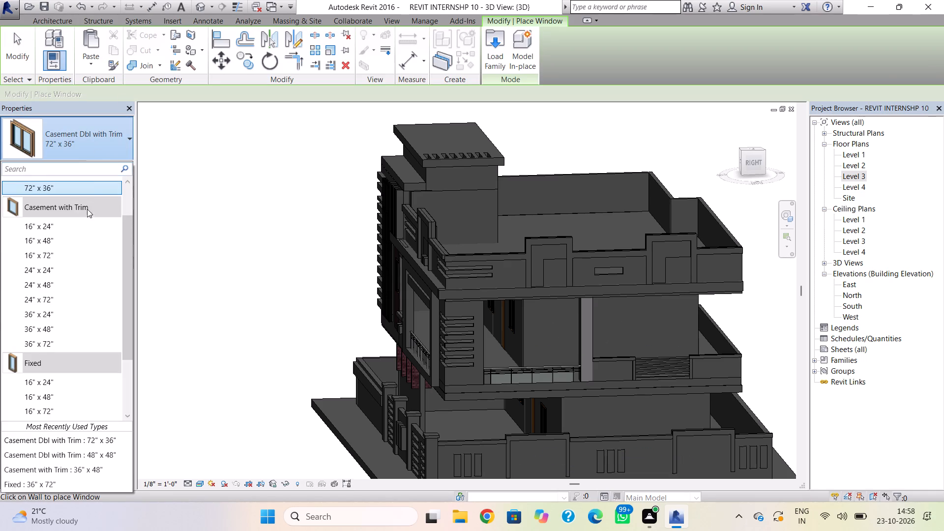
left_click(100, 152)
left_click(97, 144)
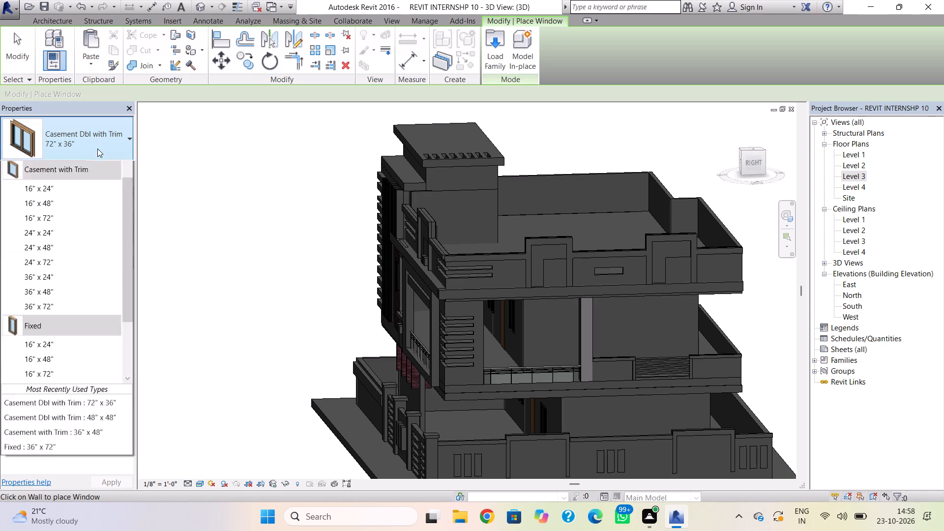
left_click(487, 51)
scroll(454, 234, "down", 5)
double_click(445, 293)
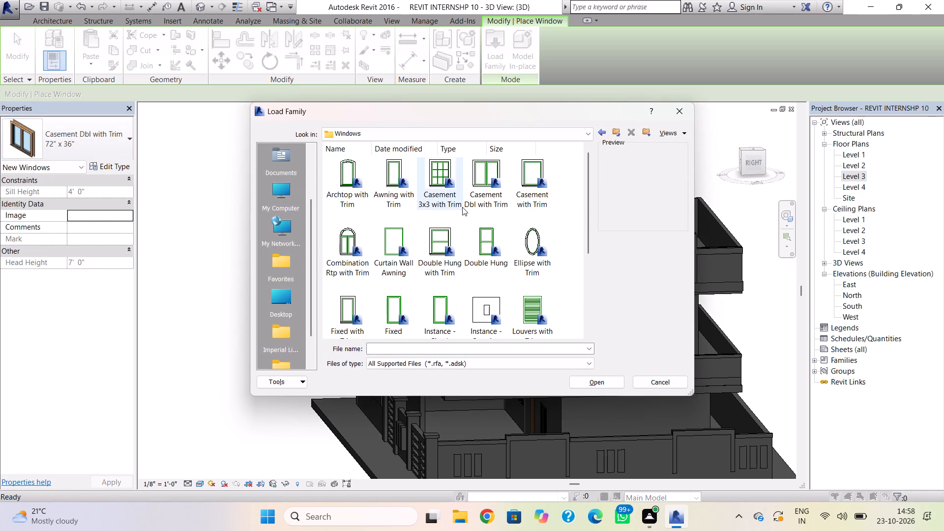
left_click(477, 190)
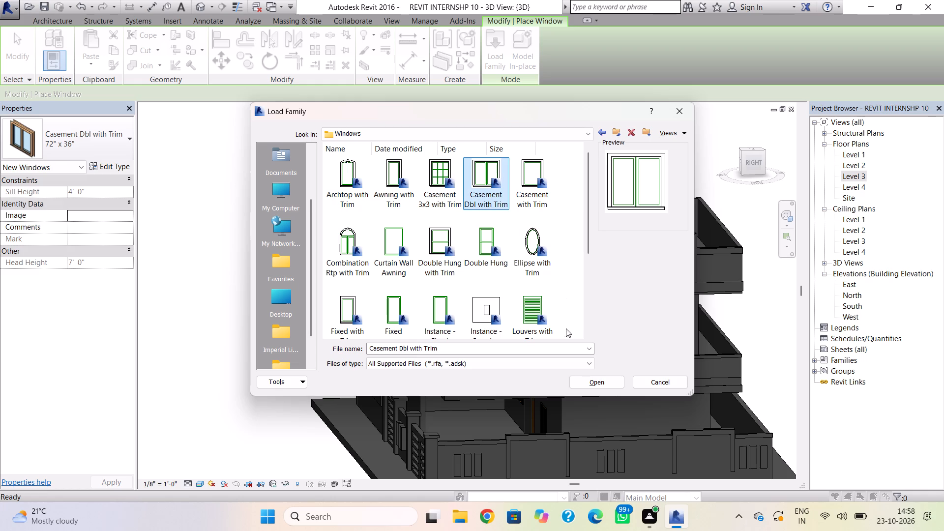
left_click(587, 381)
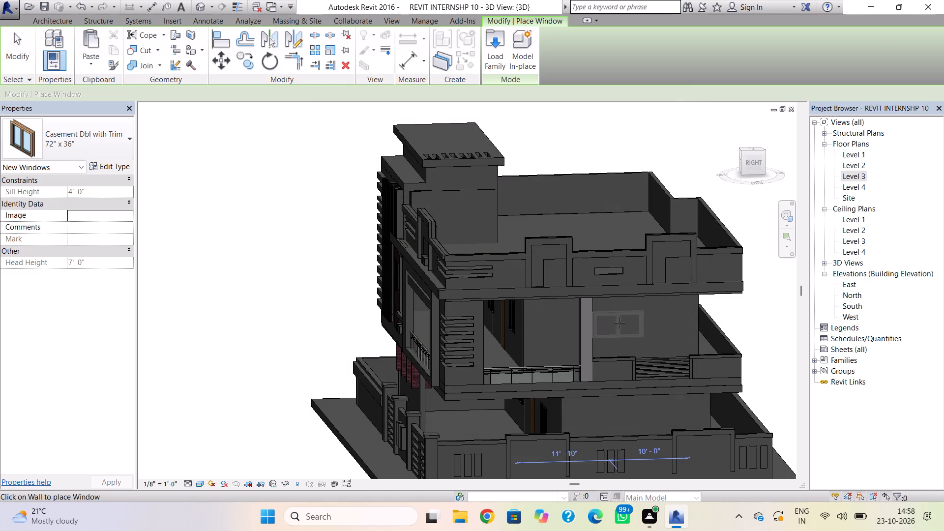
Place a Casement Dbl with Trim 48" x 48" window in the Level 2 side wall, just behind the balcony column.
left_click(98, 133)
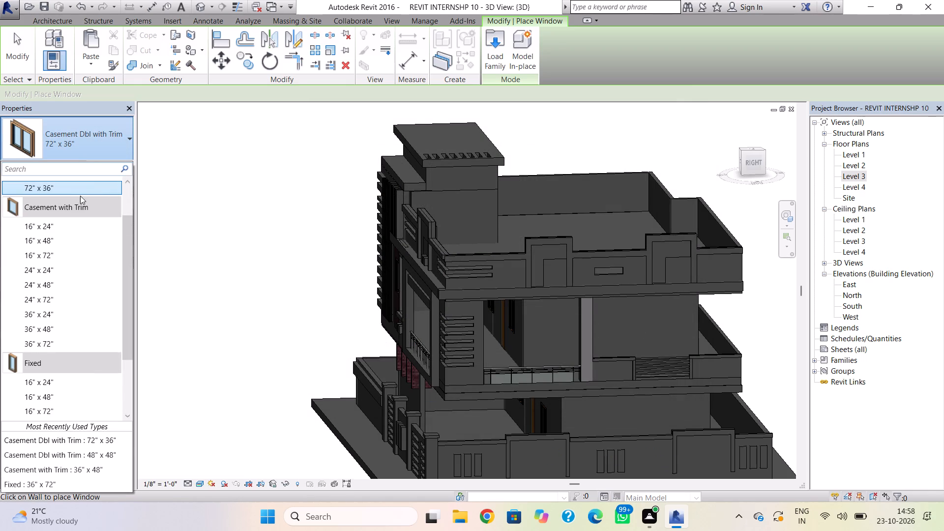
left_click(52, 246)
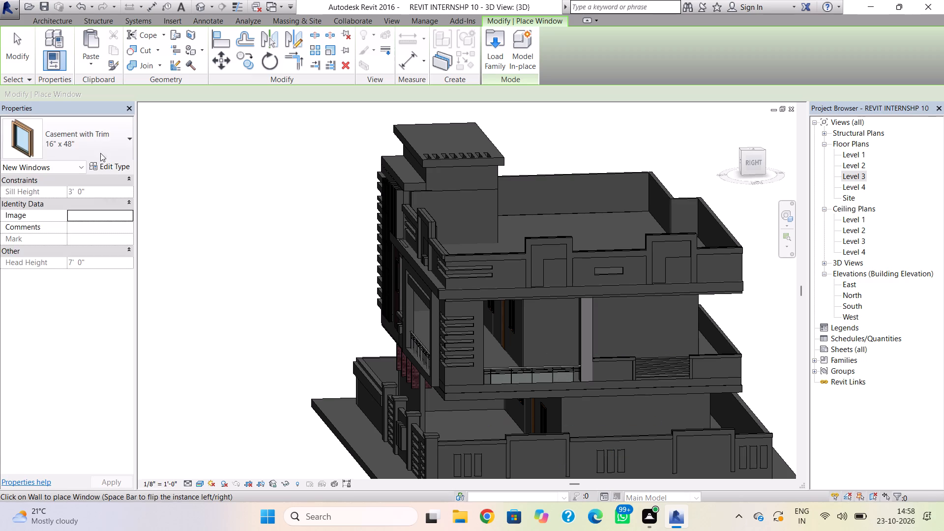
left_click(100, 153)
scroll(74, 247, "up", 3)
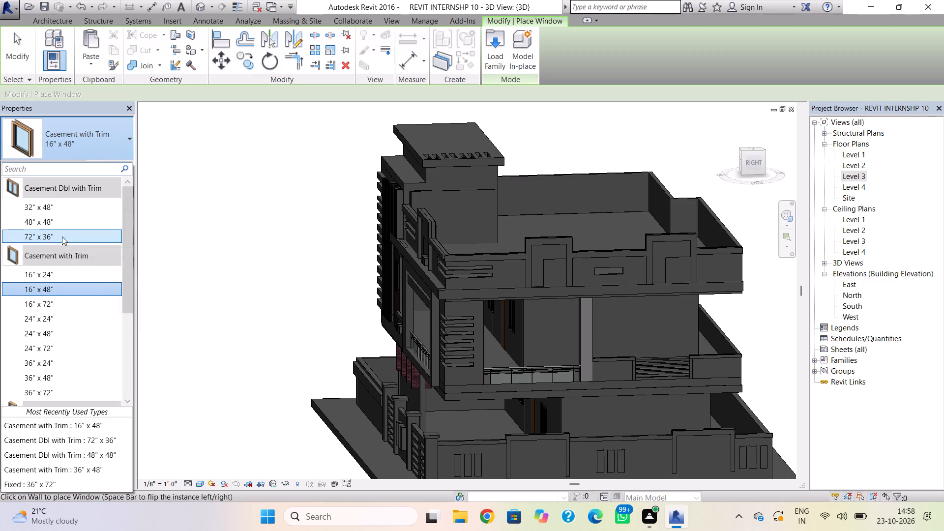
left_click(57, 219)
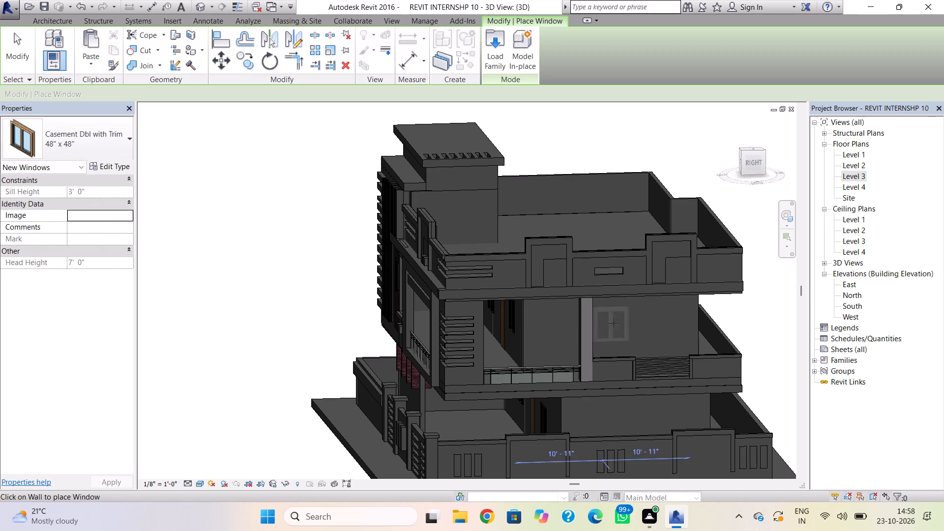
right_click_drag(618, 320, 586, 313, "shift")
scroll(555, 318, "up", 1)
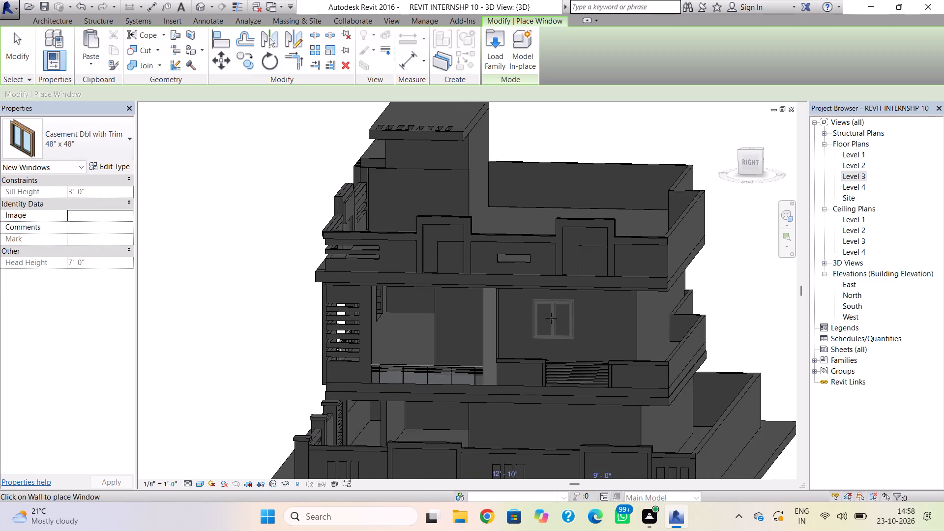
scroll(551, 318, "up", 3)
left_click(516, 315)
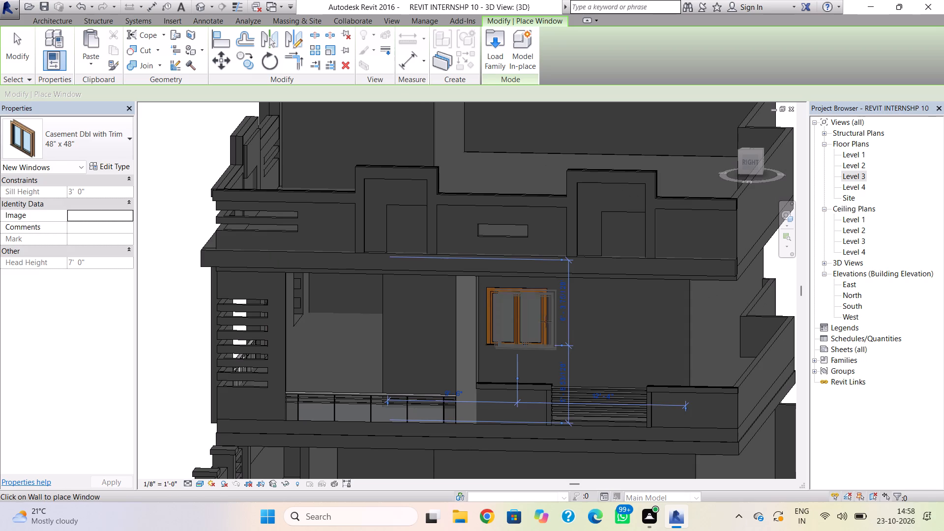
key("Escape")
right_click_drag(513, 342, 517, 340, "shift")
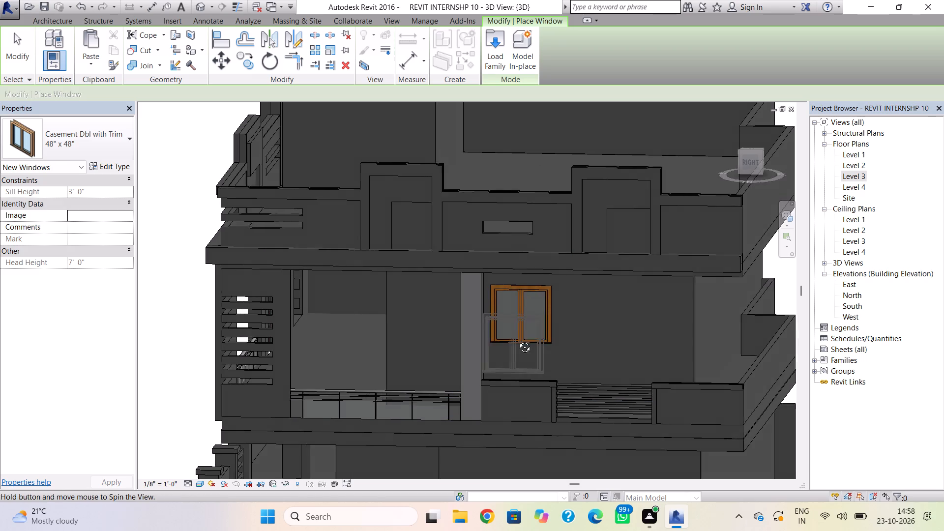
right_click_drag(517, 340, 565, 354, "shift")
key("Escape")
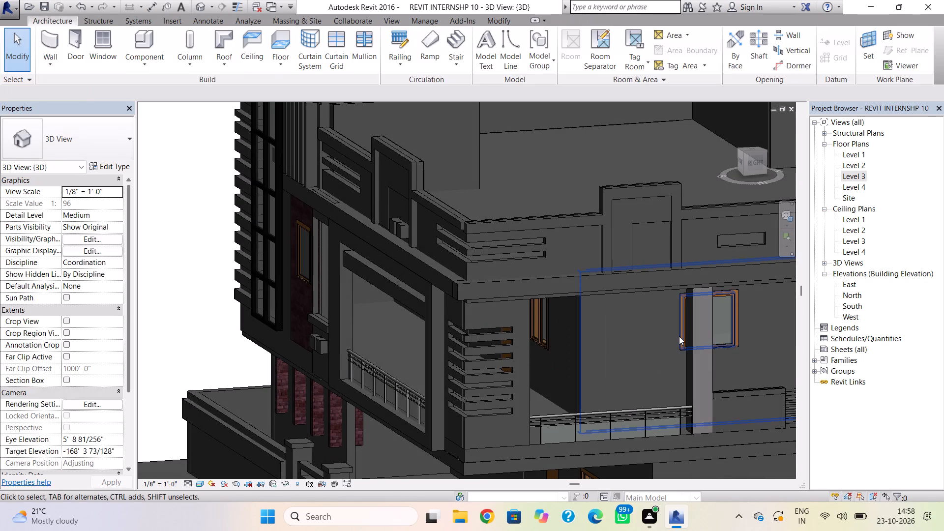
Nudge the new side-wall window down to a sill height of 5' 0 53/128" and toward the front facade, behind the column.
left_click(679, 336)
key("Escape")
right_click_drag(748, 350, 741, 351, "shift")
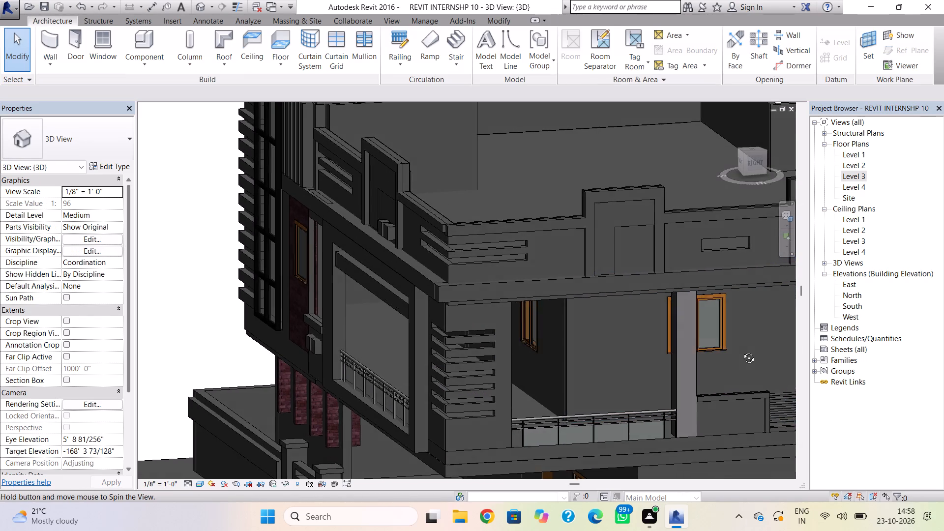
right_click_drag(741, 351, 720, 355, "shift")
left_click(643, 365)
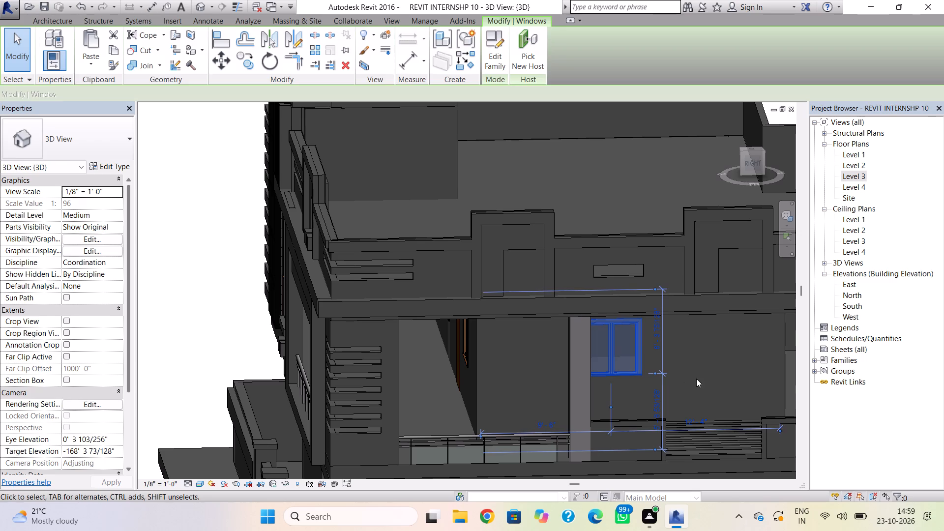
key("Down")
key("Down")
key("Down")
key("Down")
key("Left")
key("Left")
key("Left")
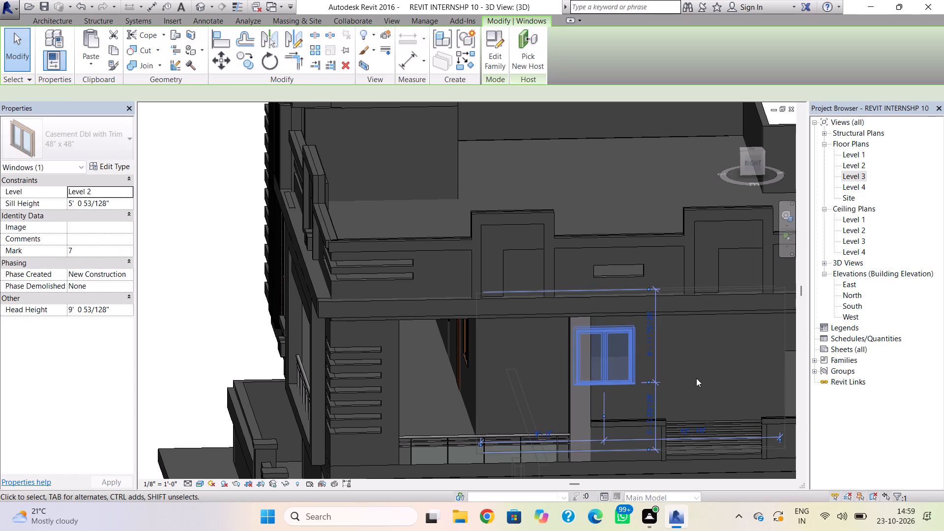
key("Left")
key("Left")
key("Left")
key("Left")
key("Left")
key("Left")
key("Left")
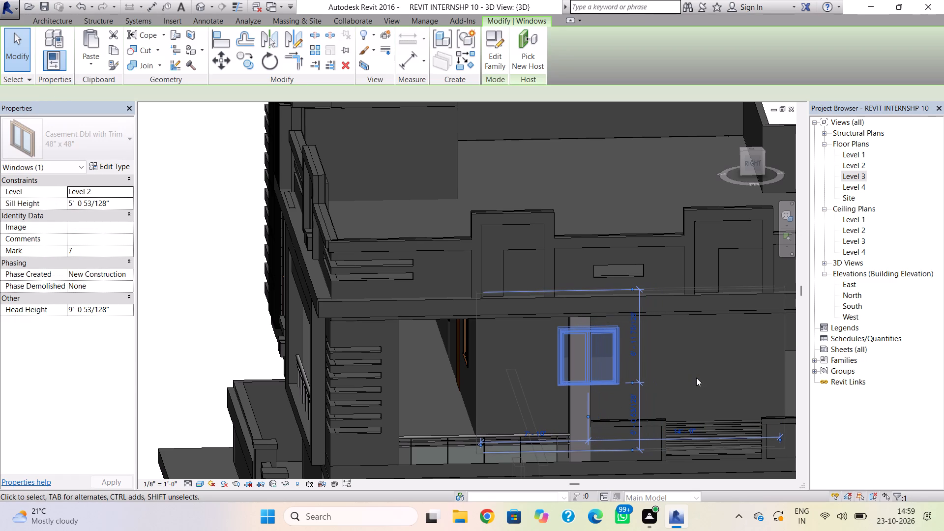
Nudge the side-wall window toward the rear until clear of the column, and lower it to a sill height of 4' 6 53/128".
key("Right")
key("Right")
key("Right")
key("Right")
key("Right")
key("Right")
key("Right")
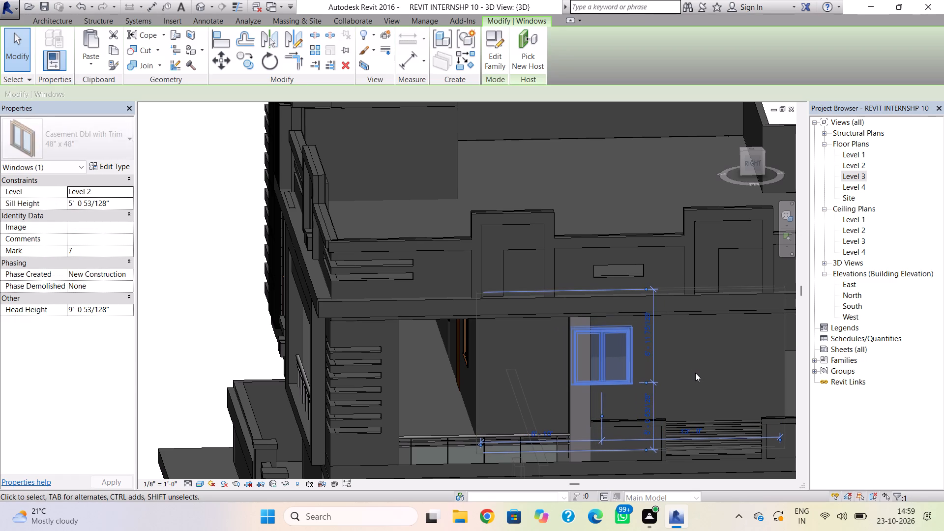
key("Right")
key("Right")
key("Right")
key("Right")
key("Right")
key("Right")
key("Right")
key("Right")
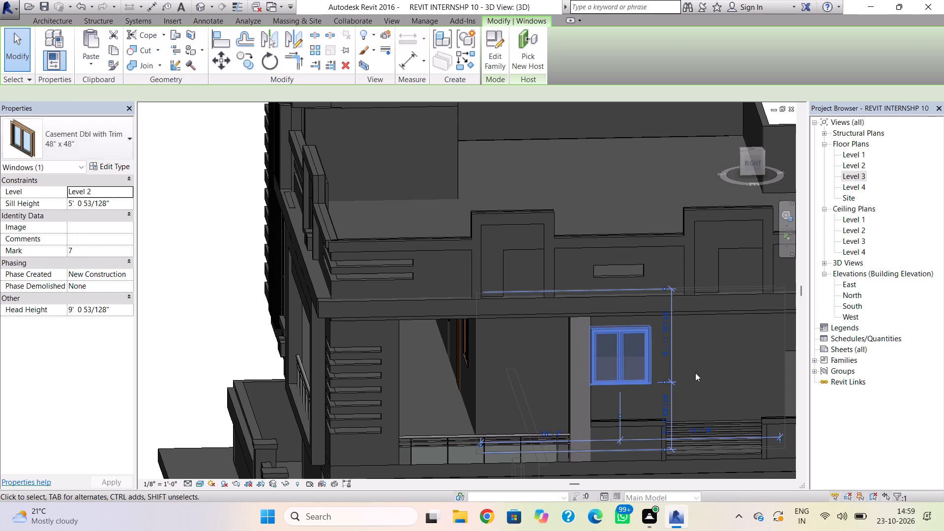
key("Right")
key("Right")
key("Right")
key("Right")
key("Right")
key("Left")
key("Left")
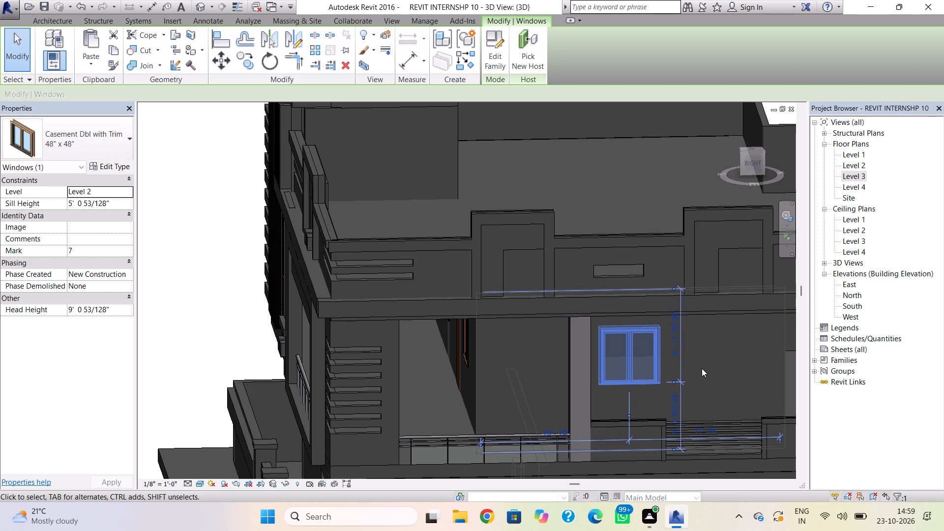
key("Down")
key("Down")
key("Down")
left_click(702, 368)
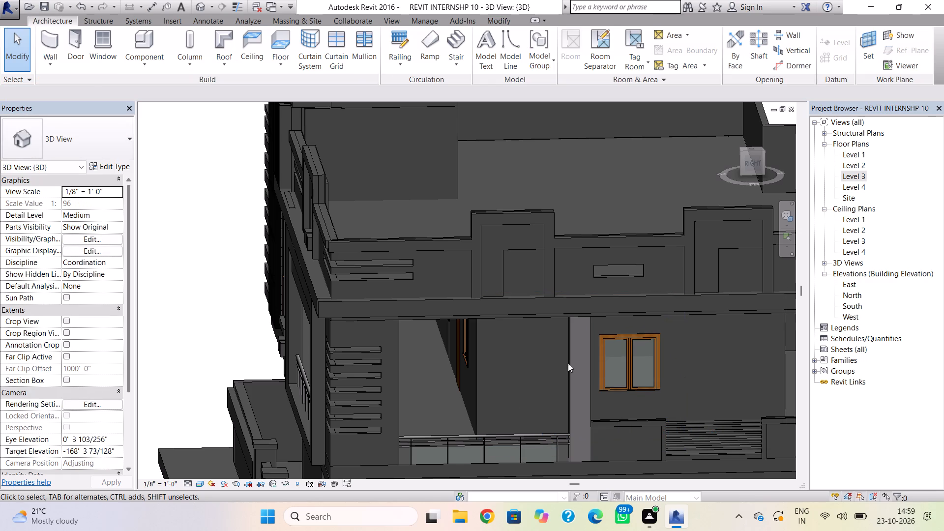
Shift the side-wall window one nudge farther from the column, keeping its sill height at 4' 6 53/128".
left_click(647, 342)
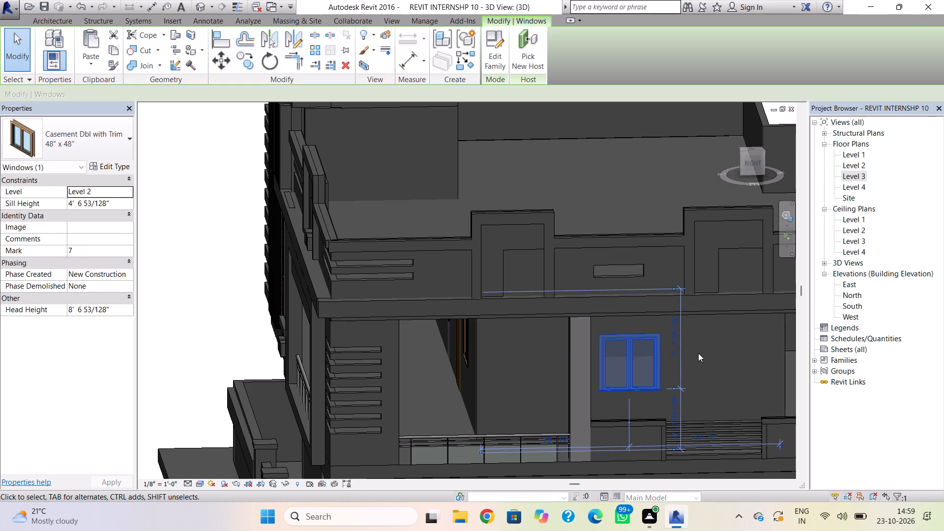
key("Up")
key("Up")
key("Up")
key("Right")
key("Down")
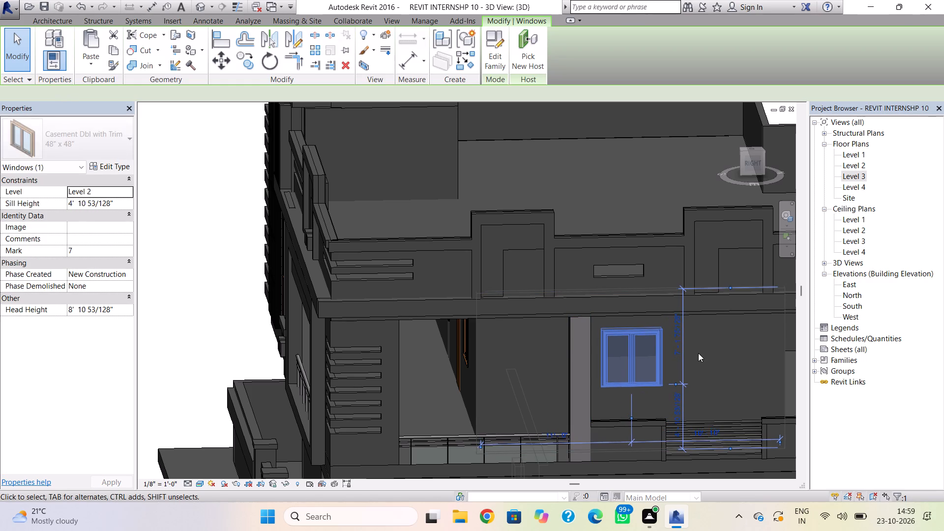
key("Down")
key("Down")
left_click(732, 352)
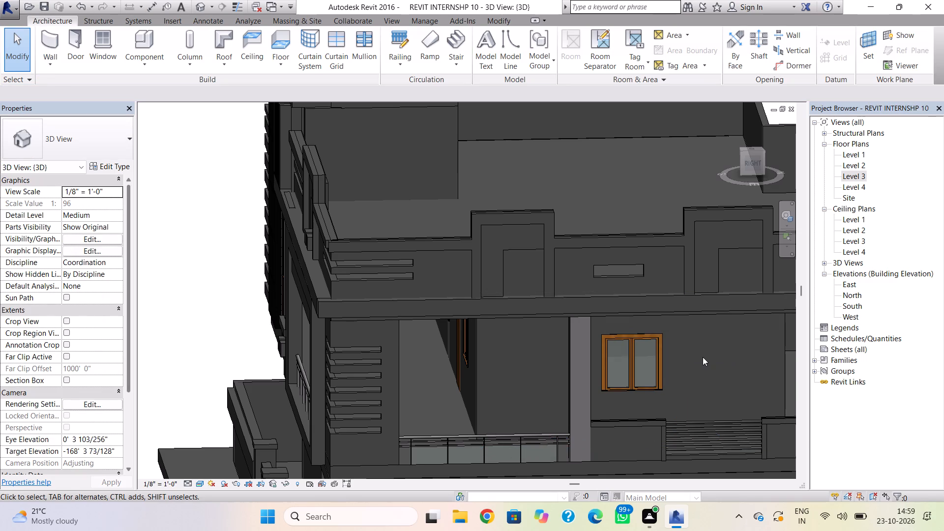
Raise the 48" x 48" side-wall window to a sill height of 5' 2 53/128".
right_click_drag(703, 357, 716, 311, "shift")
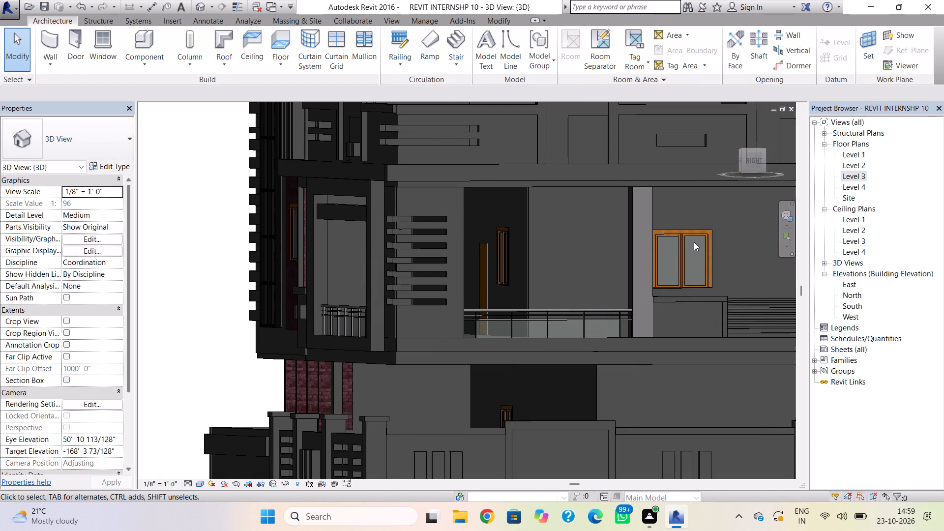
left_click(694, 242)
left_click(695, 232)
key("Up")
key("Up")
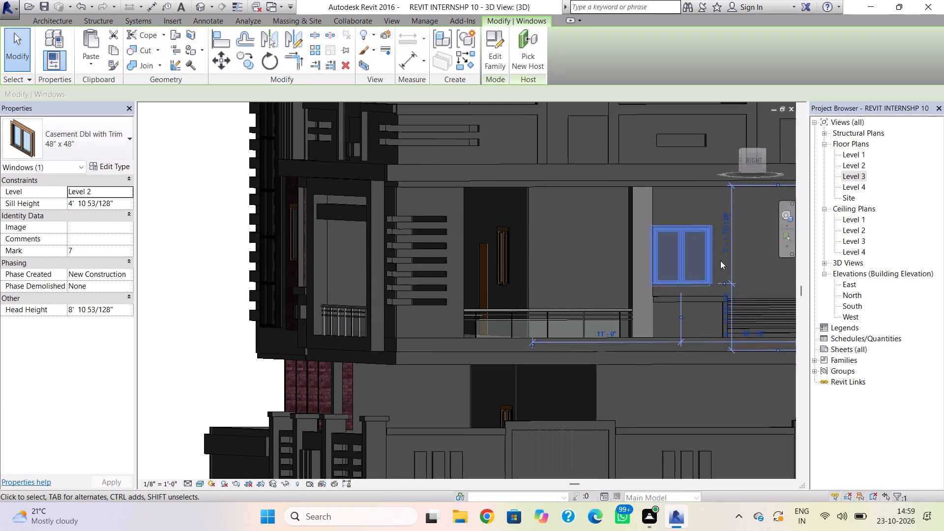
key("Up")
key("Up")
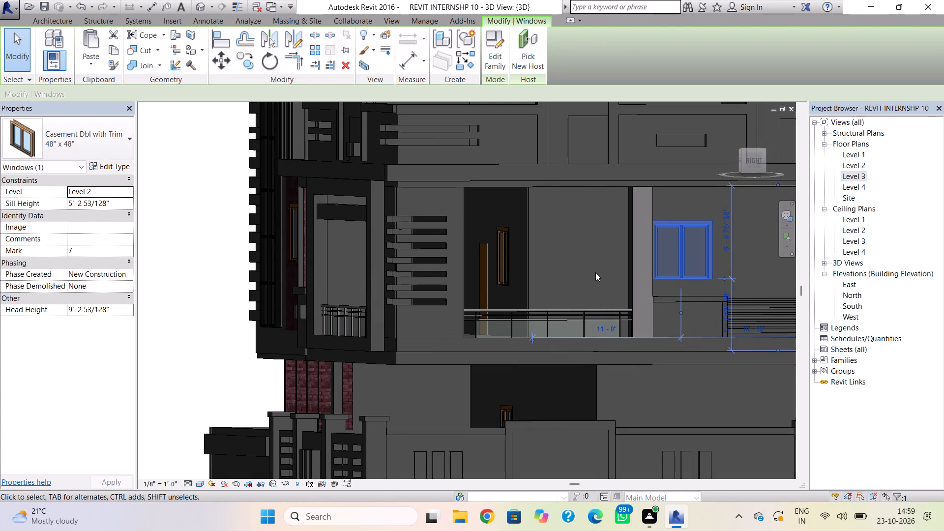
left_click(595, 272)
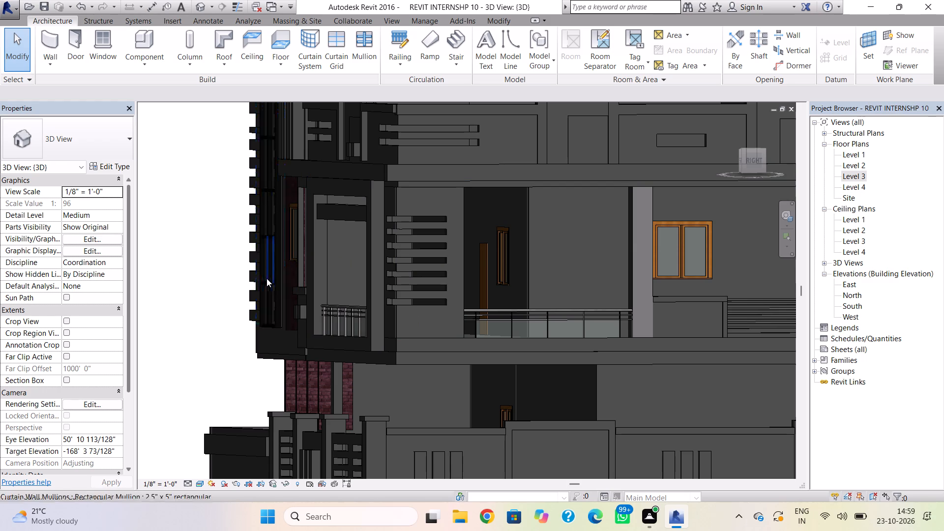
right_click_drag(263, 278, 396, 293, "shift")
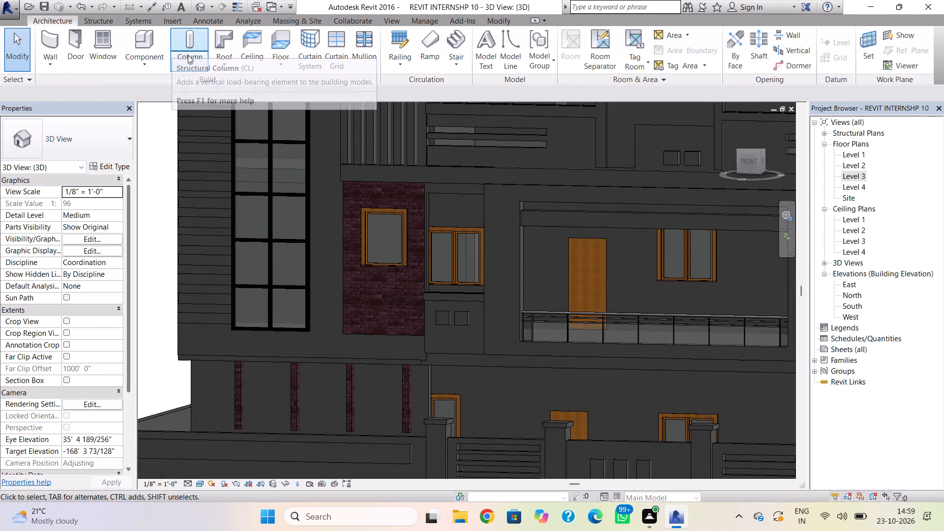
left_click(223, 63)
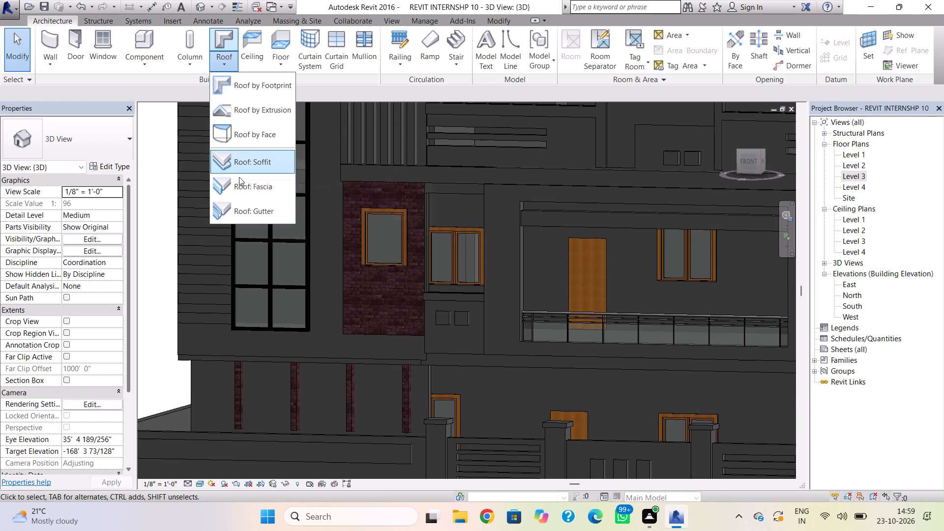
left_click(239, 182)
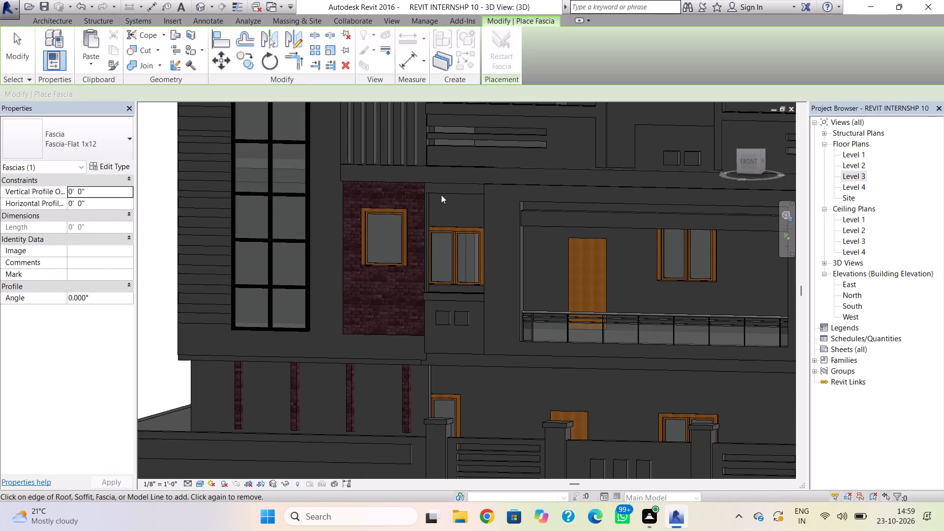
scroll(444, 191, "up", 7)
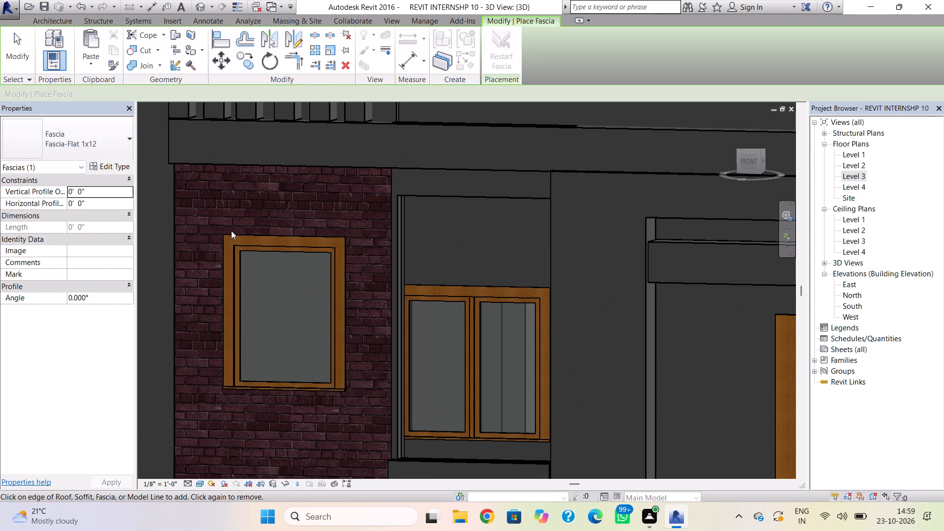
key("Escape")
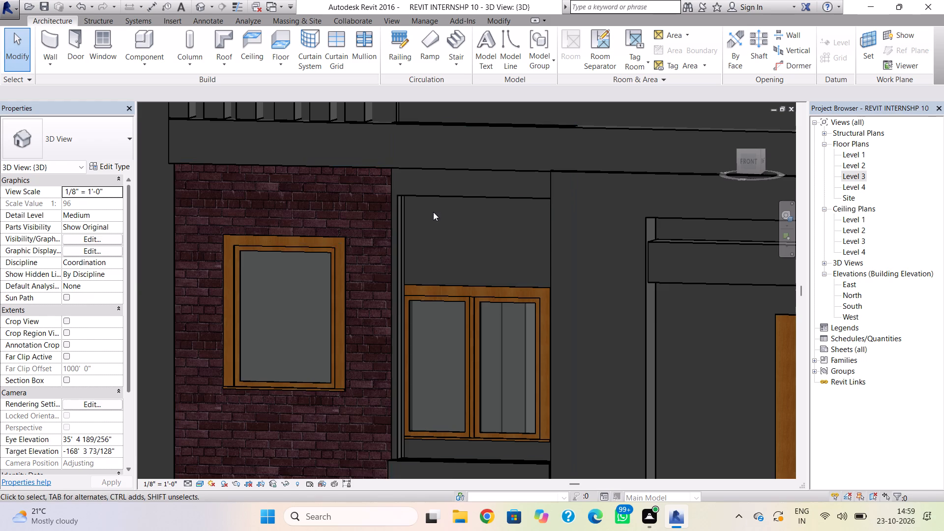
Examine the whole house in 3D from an elevated angle showing its front and right facades.
scroll(433, 217, "down", 13)
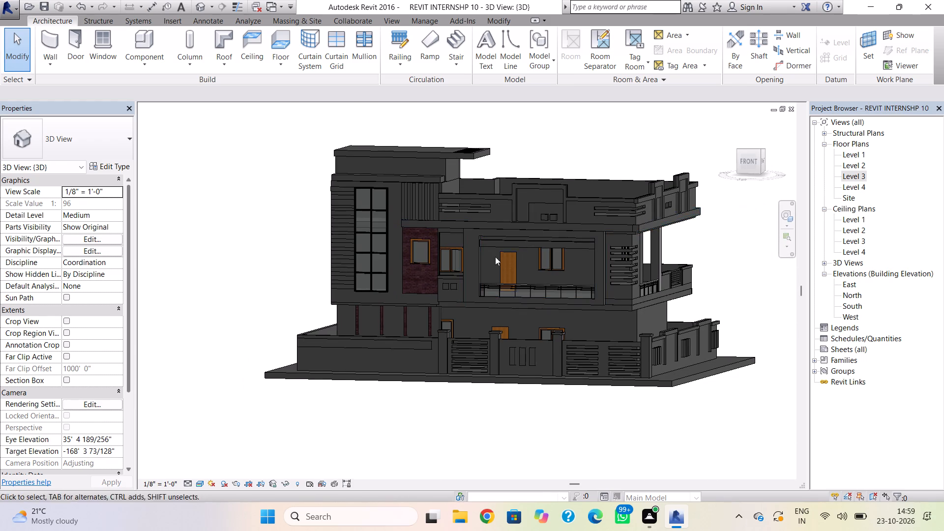
right_click_drag(510, 247, 467, 288, "shift")
scroll(488, 267, "down", 2)
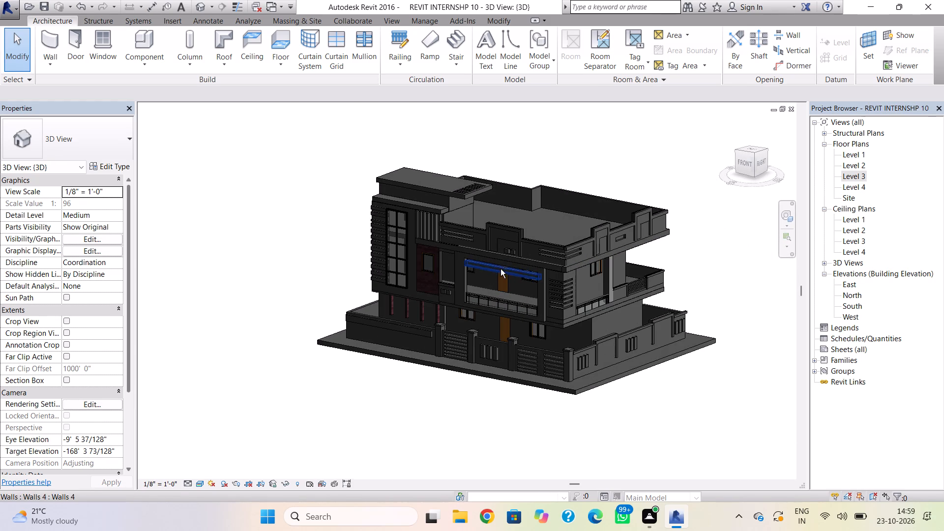
right_click_drag(499, 269, 513, 283, "shift")
middle_click_drag(508, 284, 427, 303)
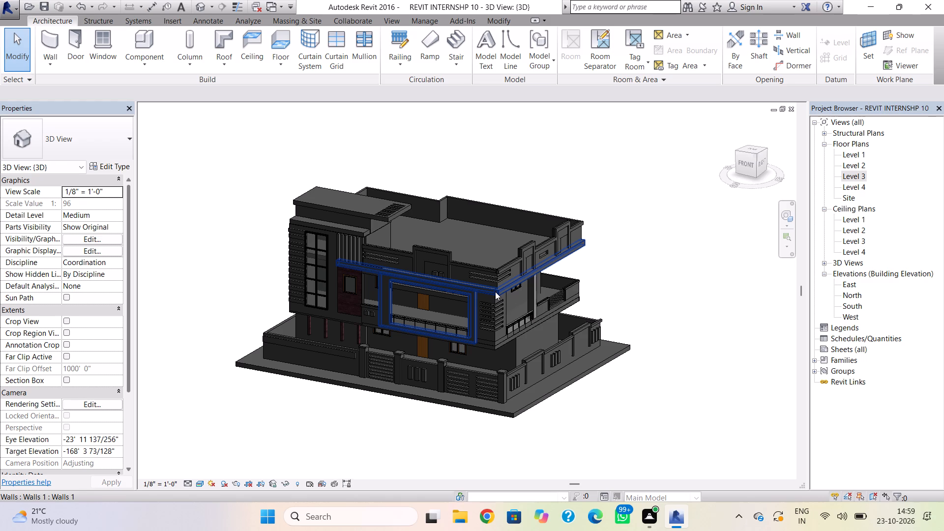
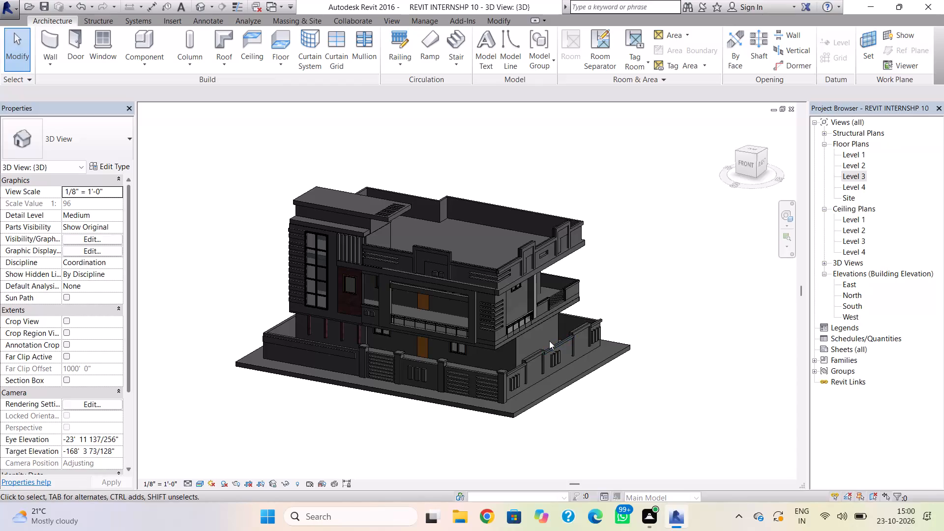
Save the project.
key("ctrl+s")
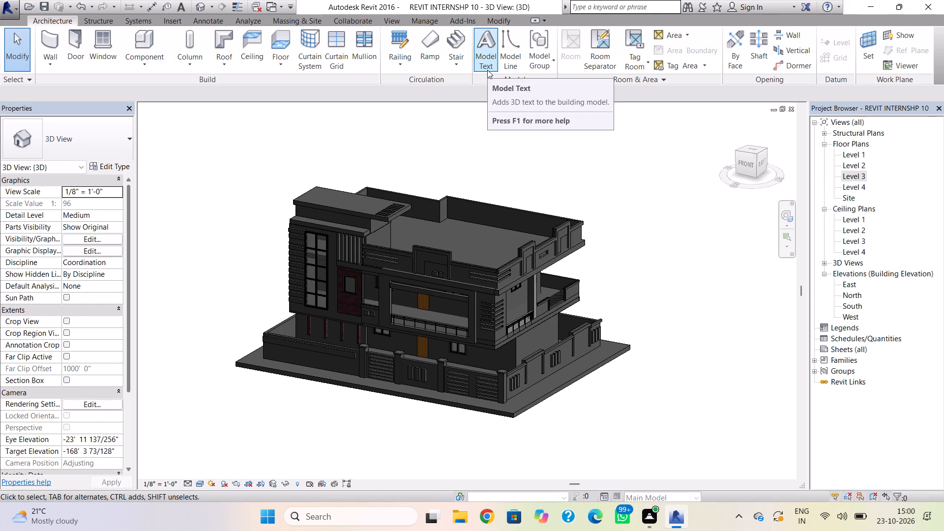
Print the 3D view with Microsoft Print to PDF, saving it on the Desktop as REVIT INTERNSHIP 10.
key("ctrl+p")
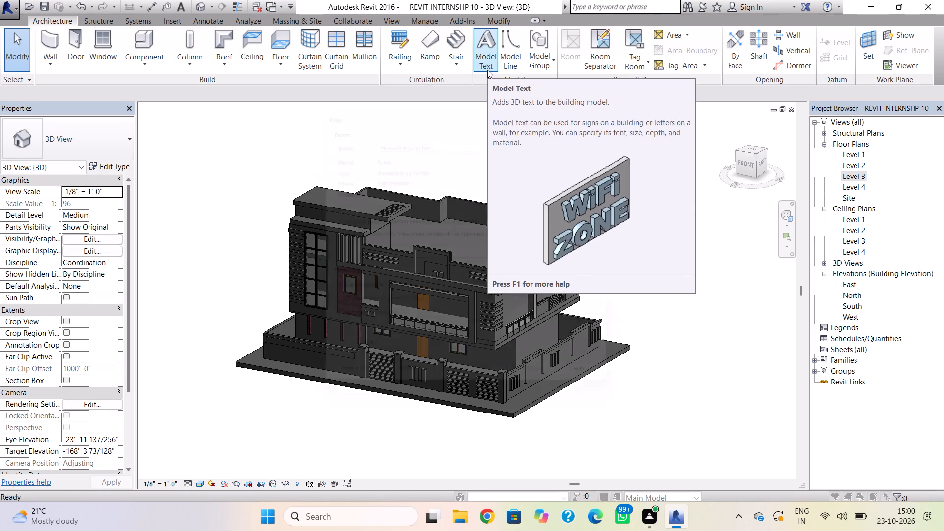
left_click(502, 390)
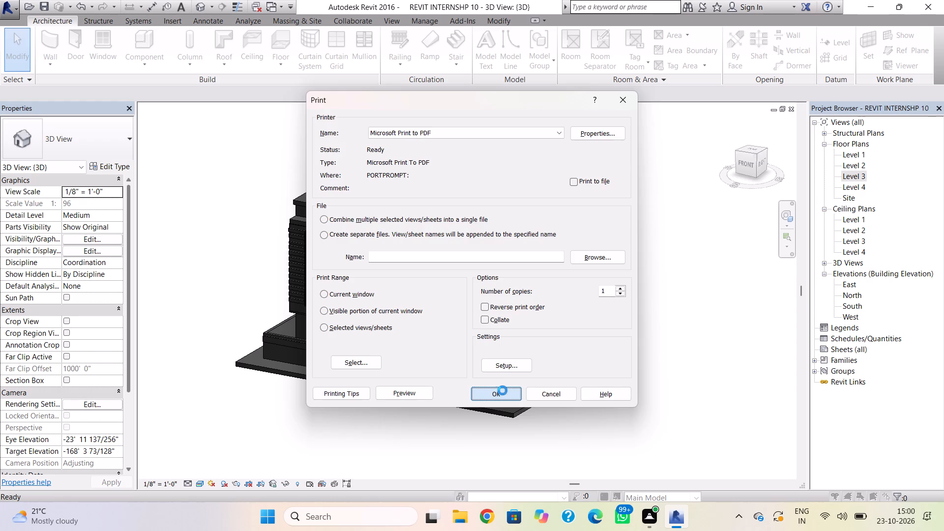
left_click(544, 287)
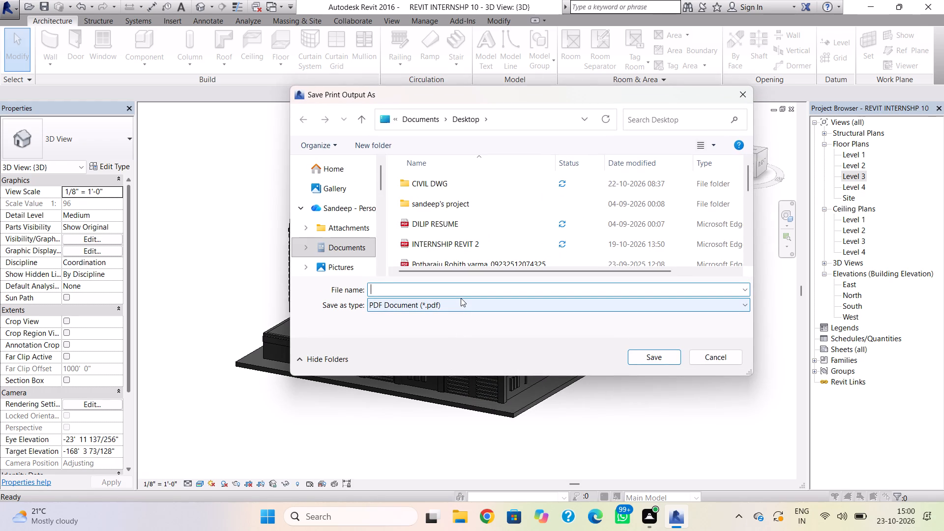
type("REVIT INTERNSHIP")
key("space")
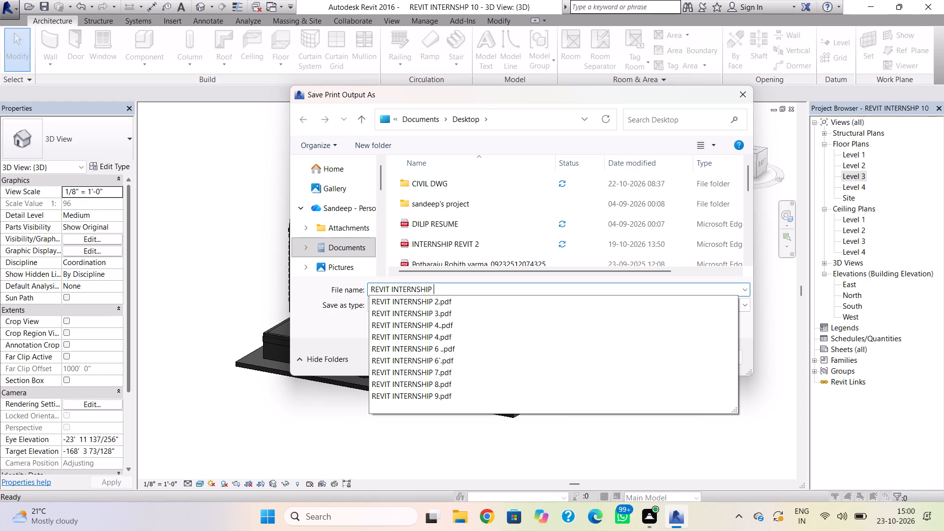
type("10")
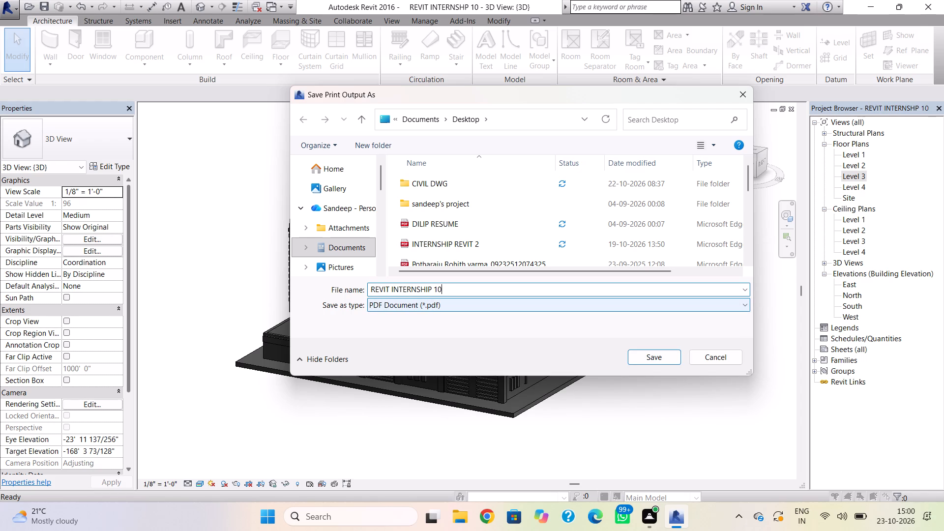
left_click(637, 357)
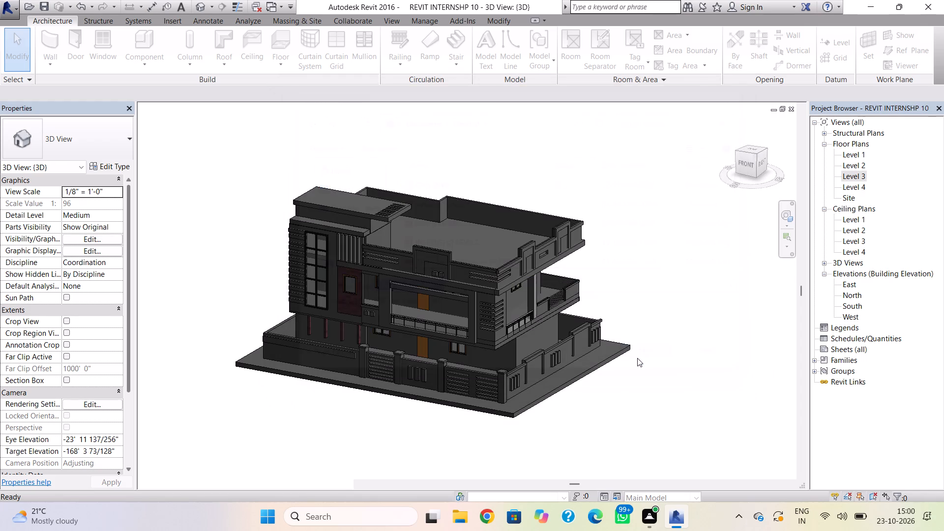